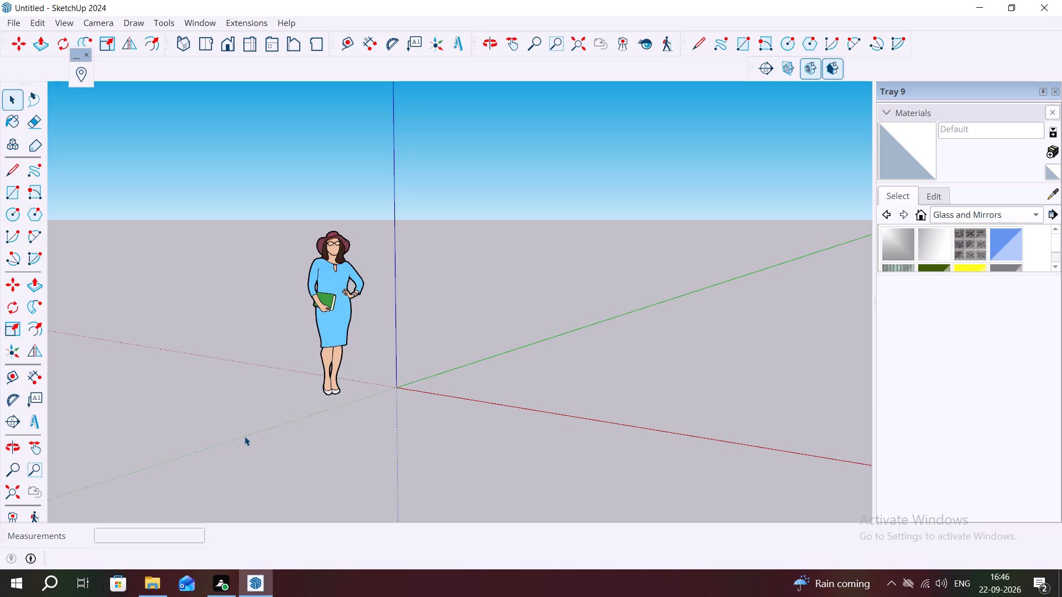
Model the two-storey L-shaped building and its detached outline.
Delete the default scale figure of the woman near the origin.
scroll(226, 258, down, 2)
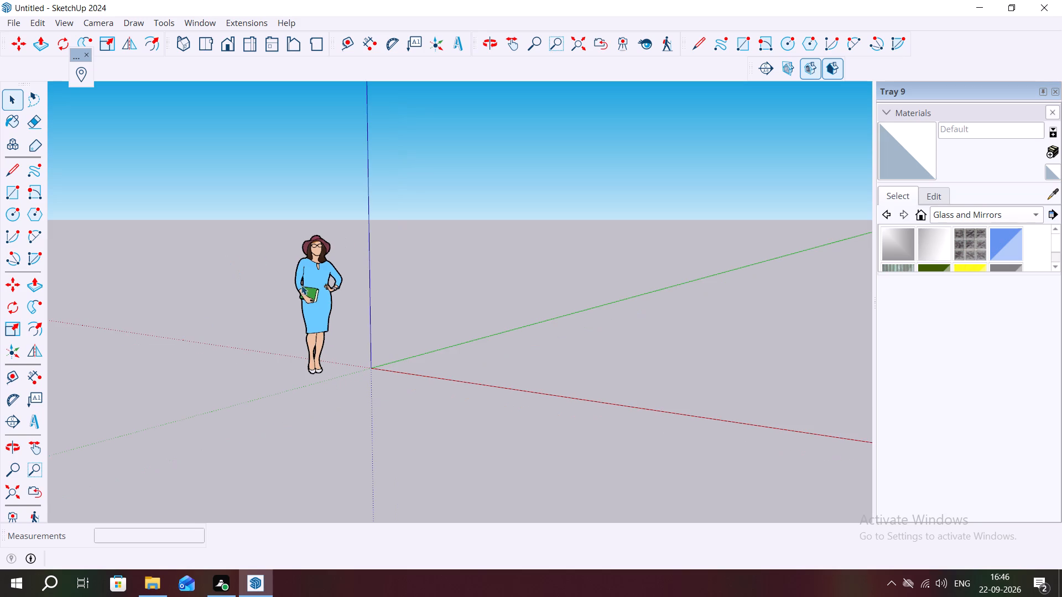
click(319, 282)
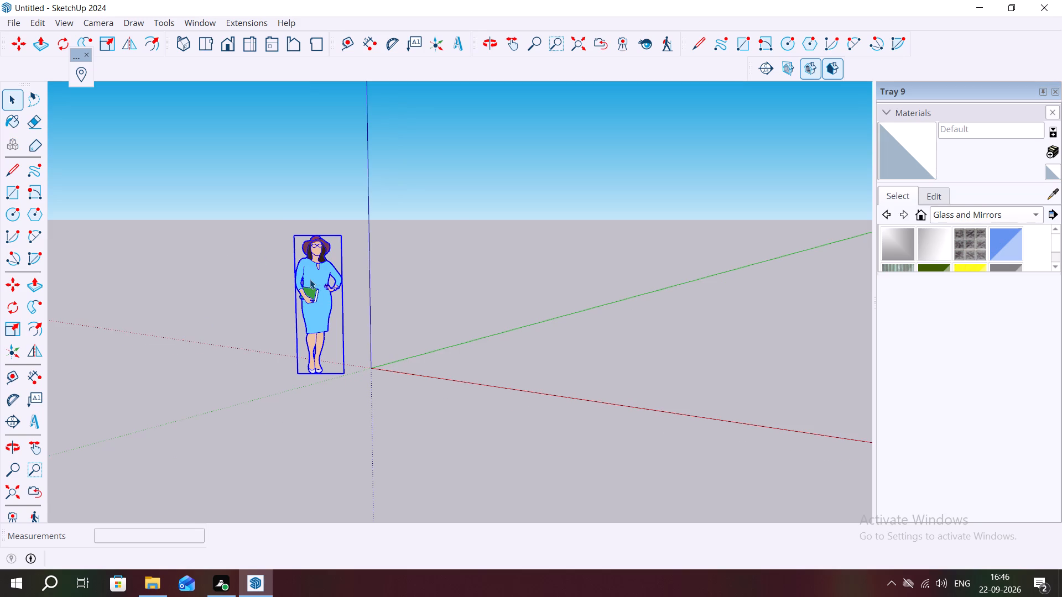
key(Return)
click(317, 279)
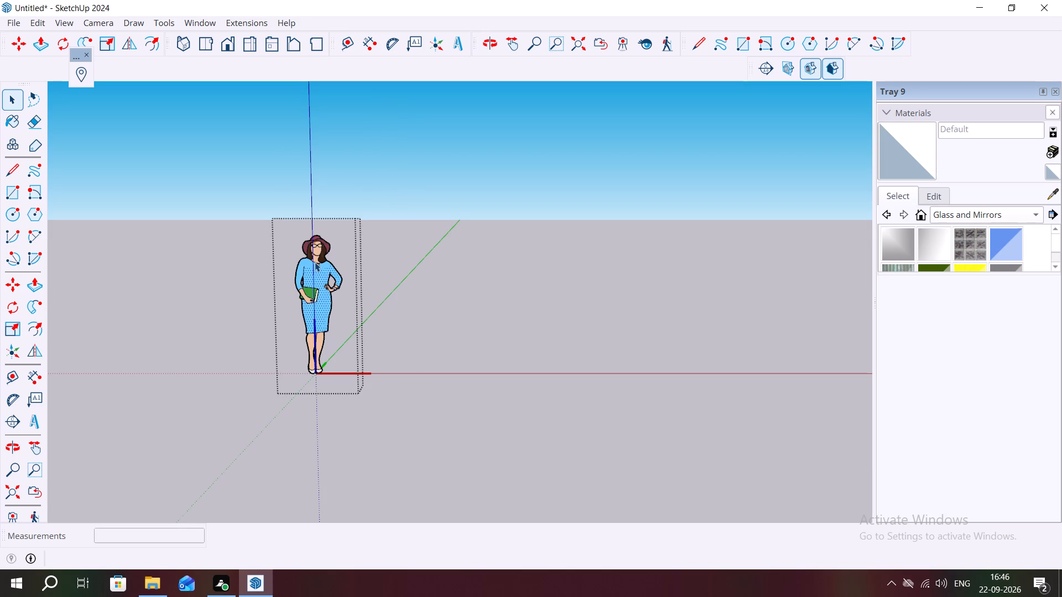
click(315, 262)
click(211, 187)
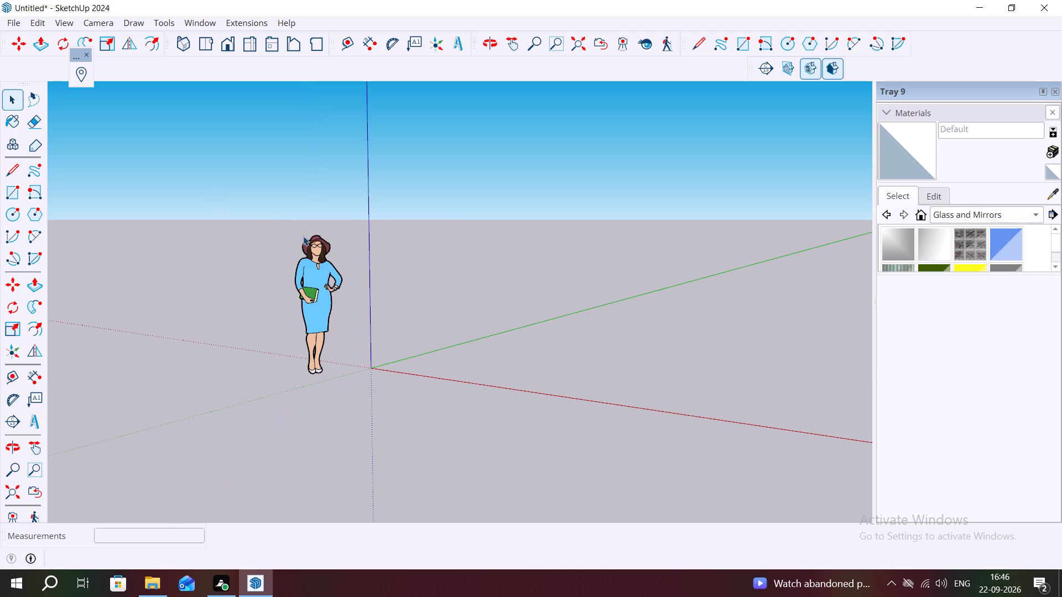
click(318, 249)
key(Delete)
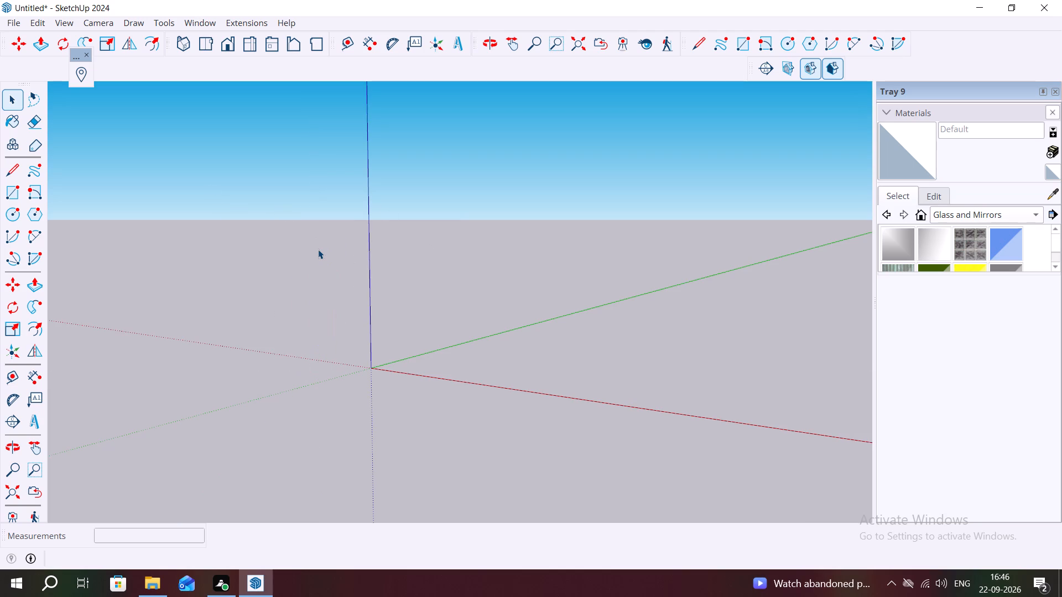
Place a Tape Measure guide line parallel to the green axis, offset about 14' 9" along the red direction.
click(9, 375)
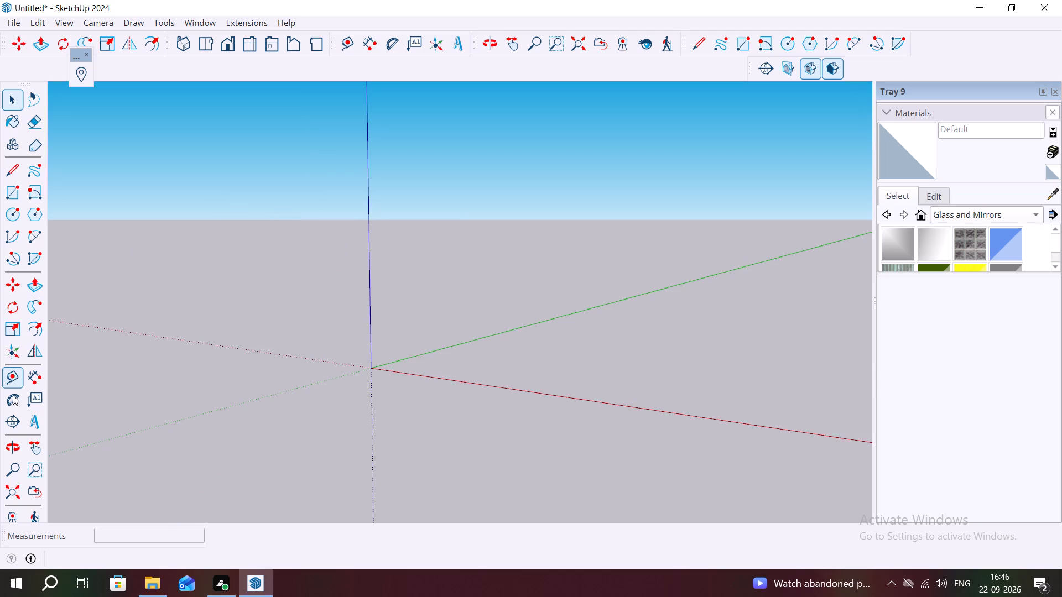
middle_drag(102, 384, 196, 497)
scroll(88, 332, down, 6)
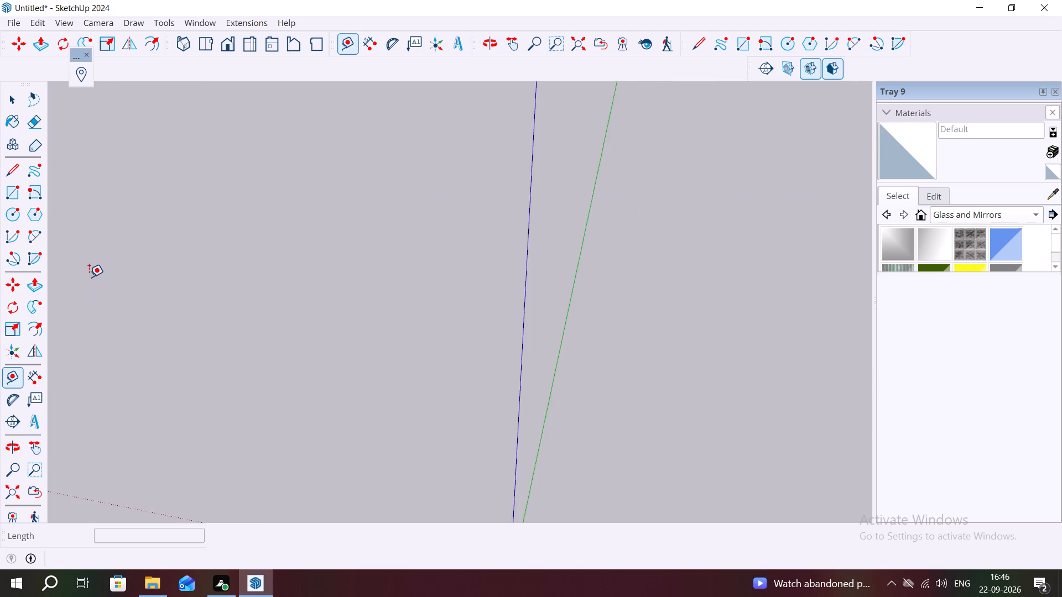
scroll(89, 277, down, 4)
scroll(209, 269, down, 5)
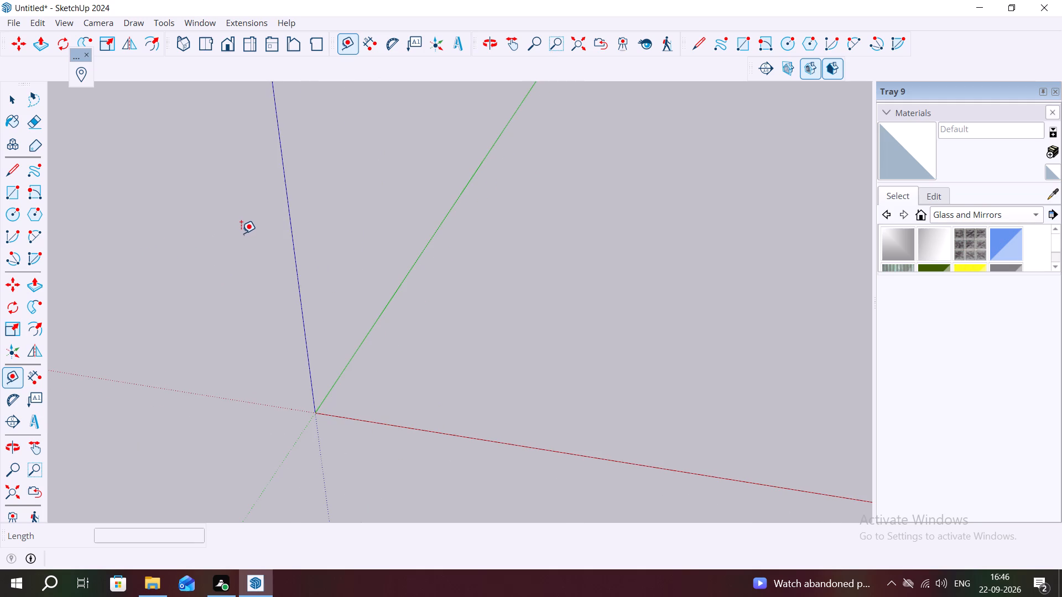
scroll(226, 292, down, 8)
scroll(69, 250, down, 2)
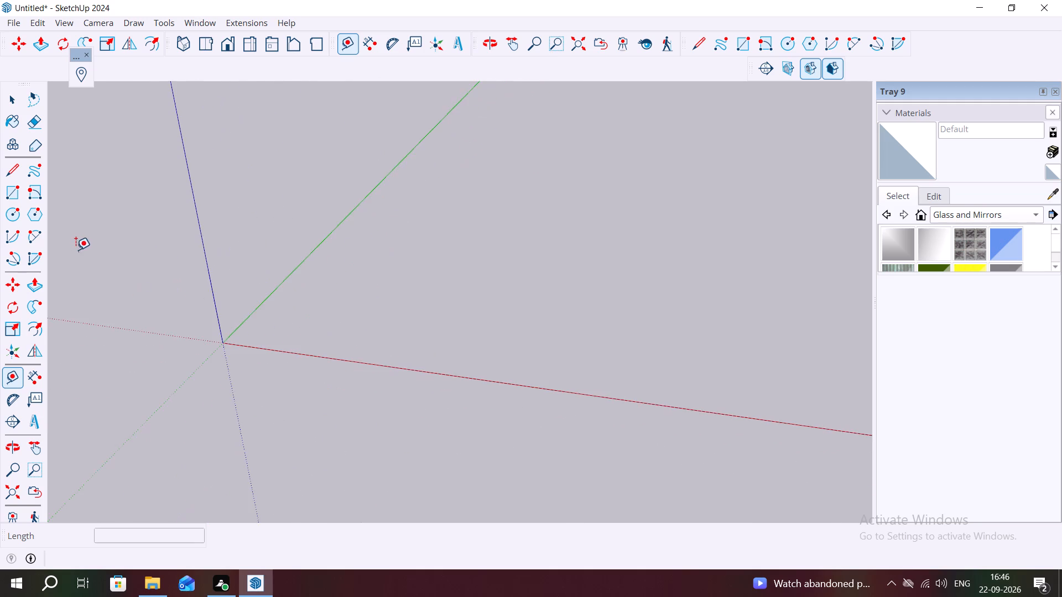
scroll(68, 252, down, 3)
middle_drag(169, 248, 177, 315)
scroll(488, 303, down, 1)
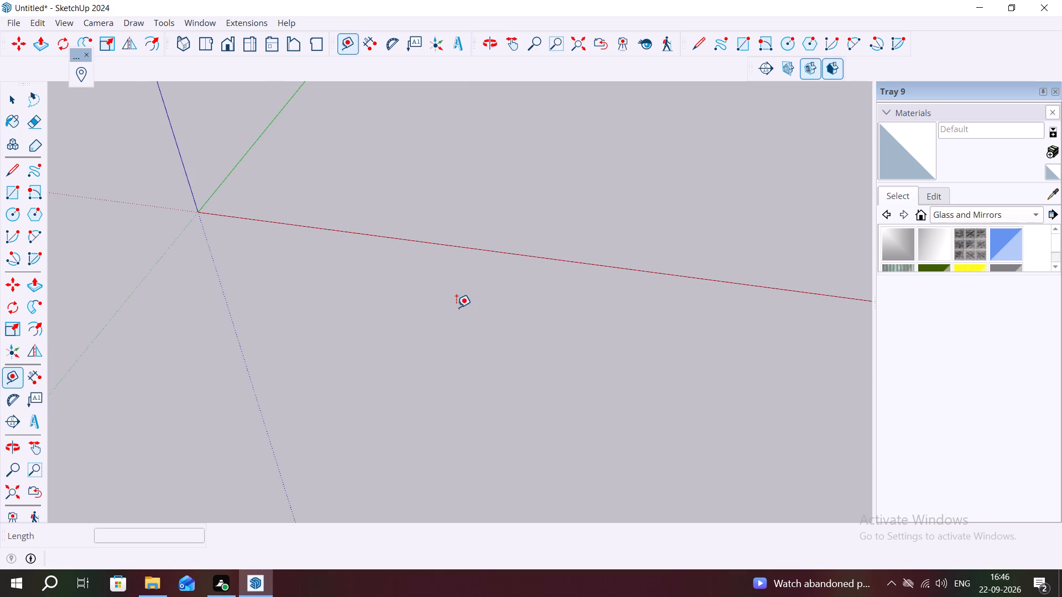
middle_drag(466, 311, 545, 309)
scroll(538, 276, down, 8)
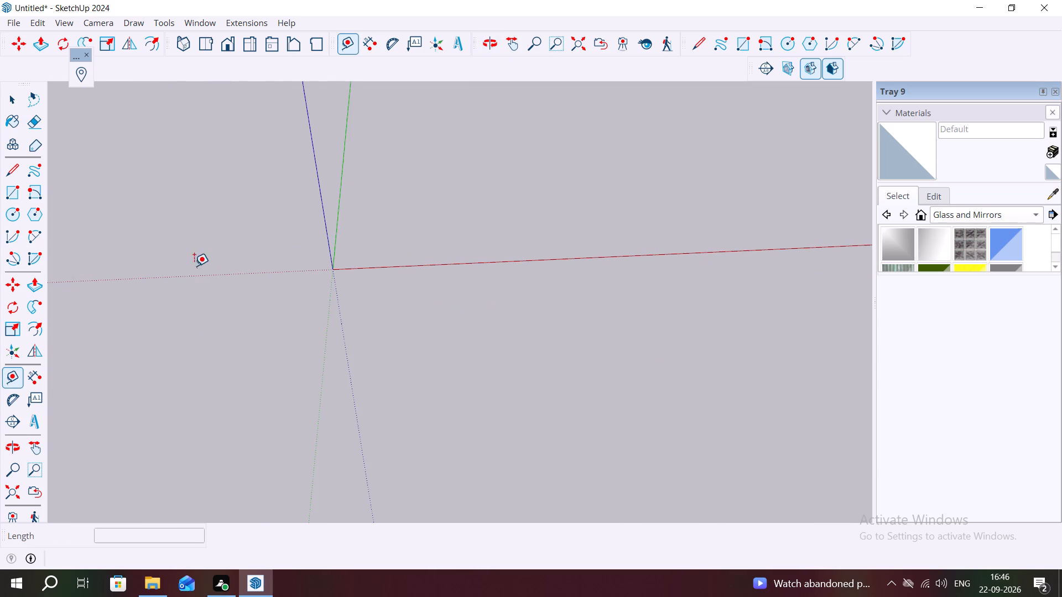
scroll(197, 265, down, 5)
scroll(162, 164, down, 4)
scroll(308, 122, up, 11)
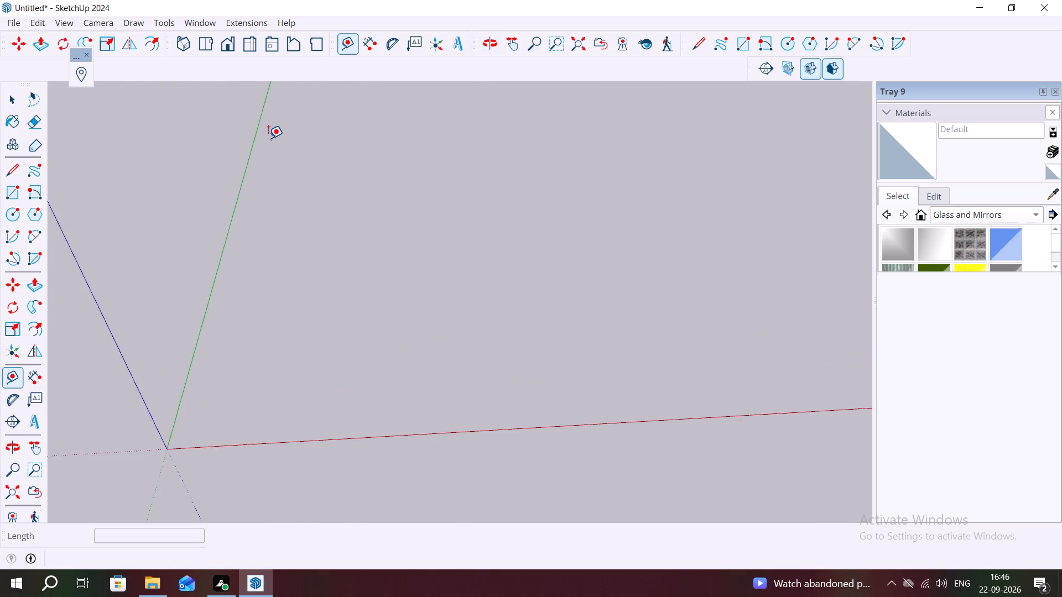
scroll(268, 138, up, 4)
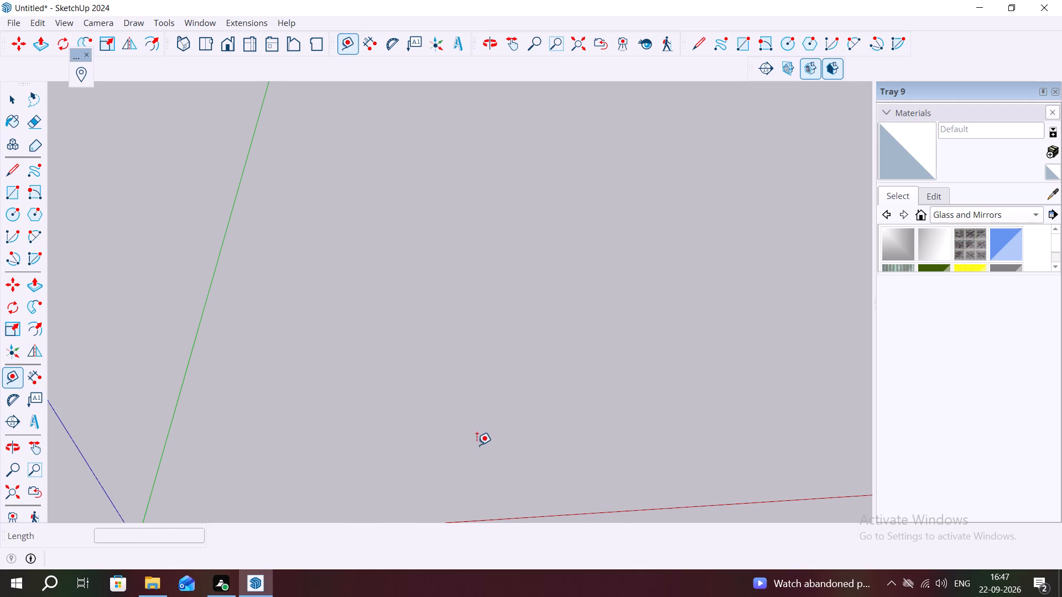
click(202, 315)
scroll(314, 299, down, 1)
middle_drag(309, 297, 282, 270)
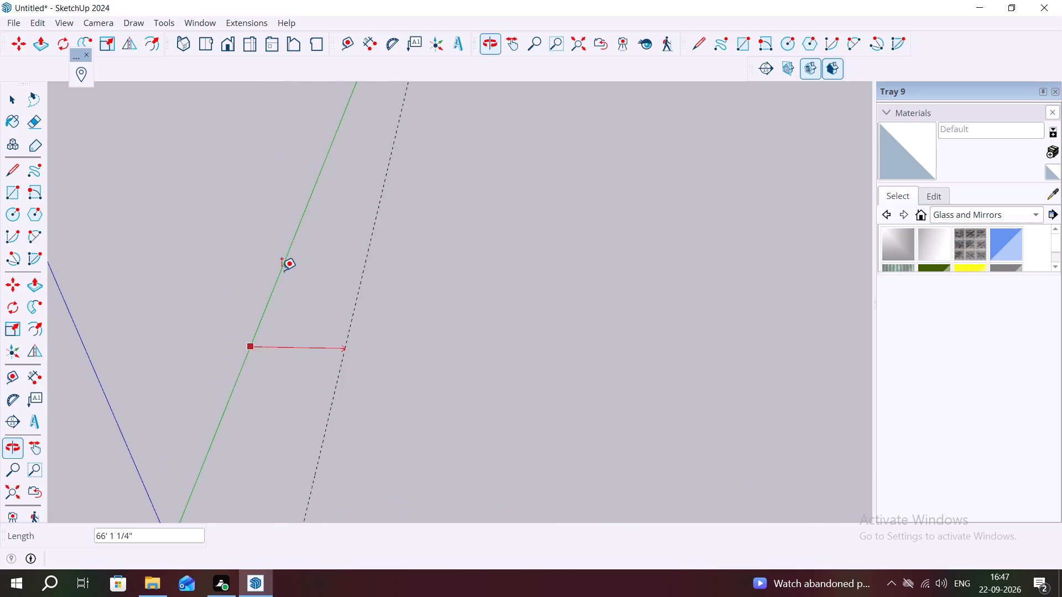
scroll(378, 270, down, 2)
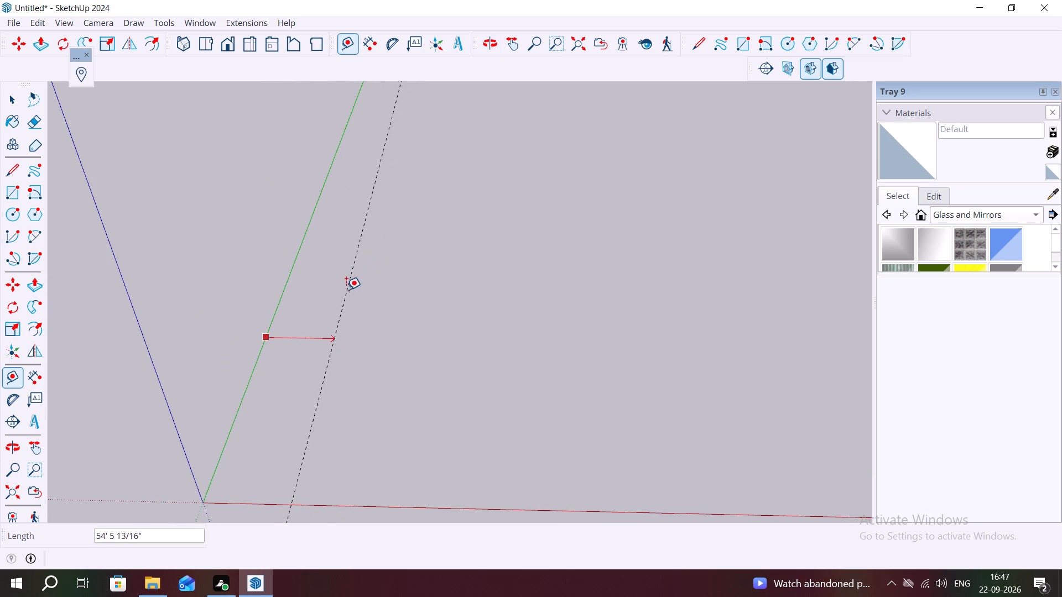
click(293, 315)
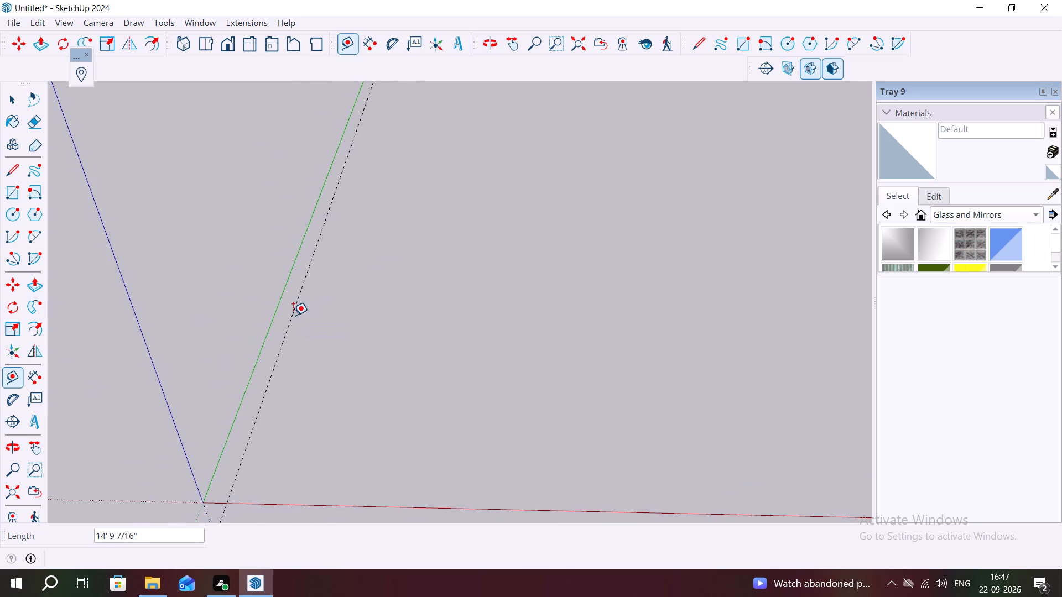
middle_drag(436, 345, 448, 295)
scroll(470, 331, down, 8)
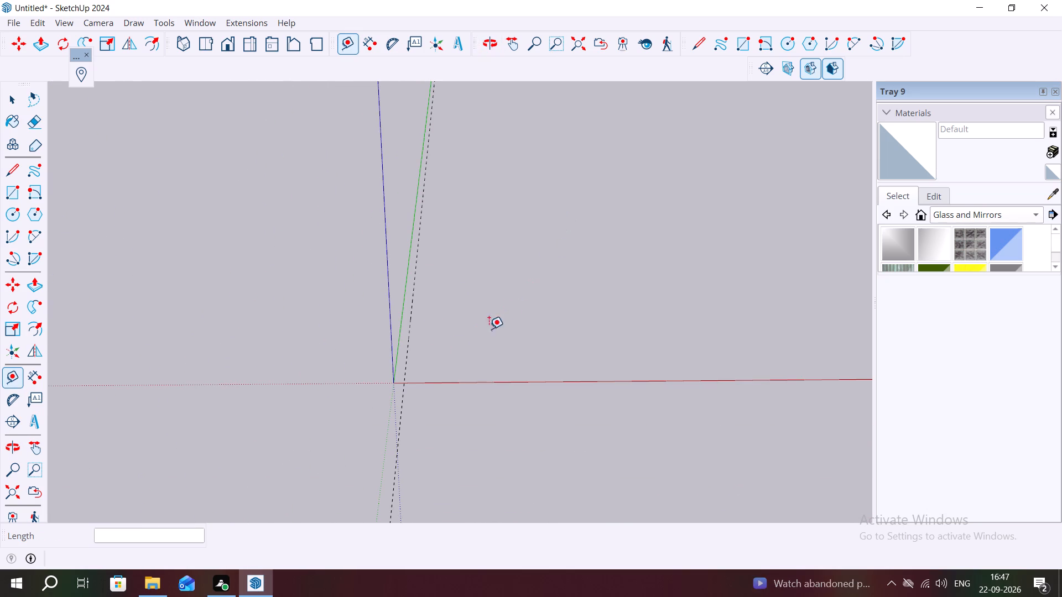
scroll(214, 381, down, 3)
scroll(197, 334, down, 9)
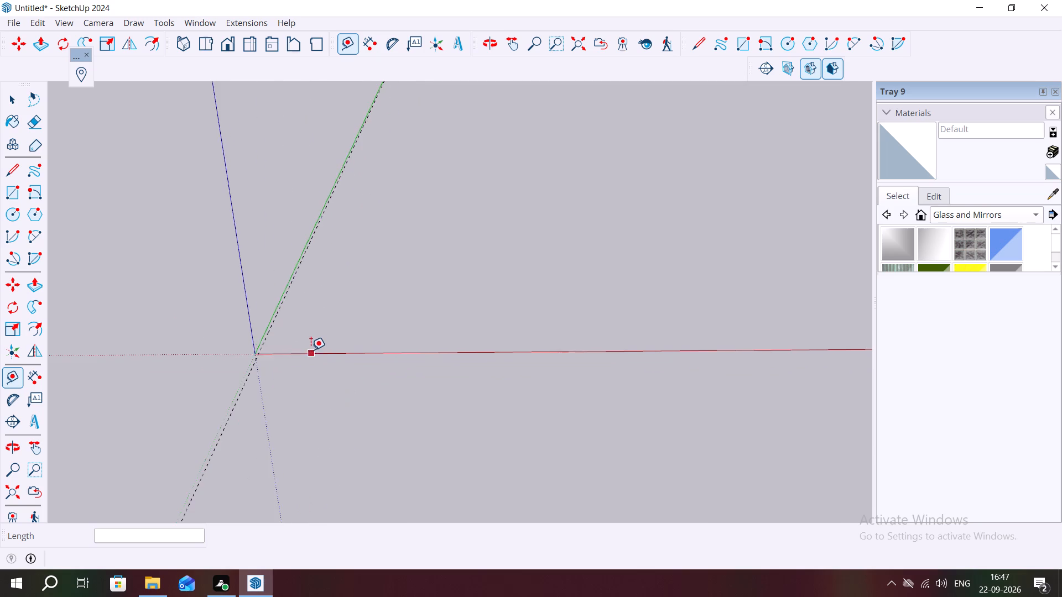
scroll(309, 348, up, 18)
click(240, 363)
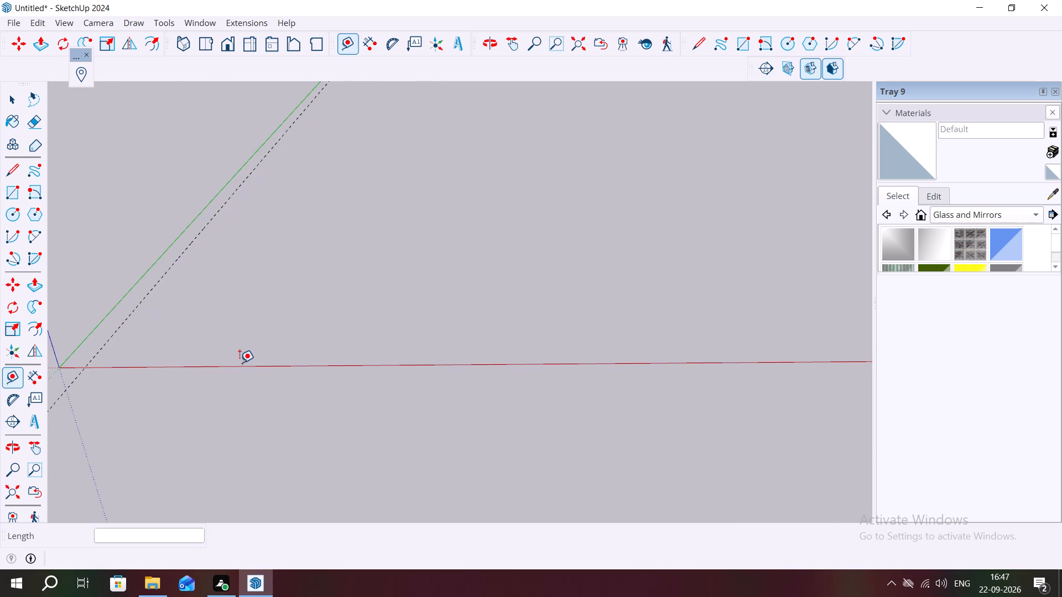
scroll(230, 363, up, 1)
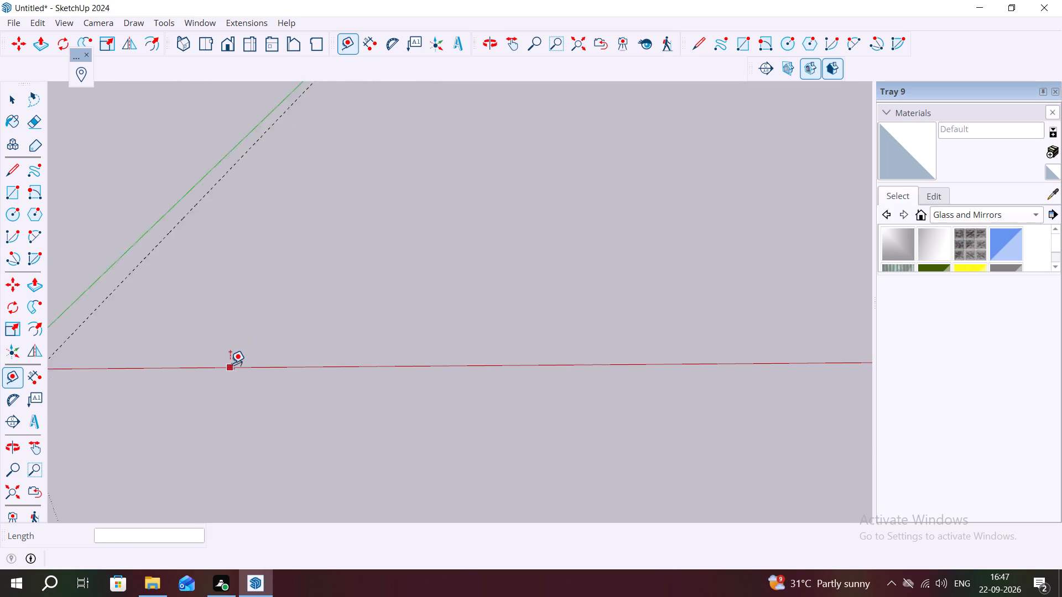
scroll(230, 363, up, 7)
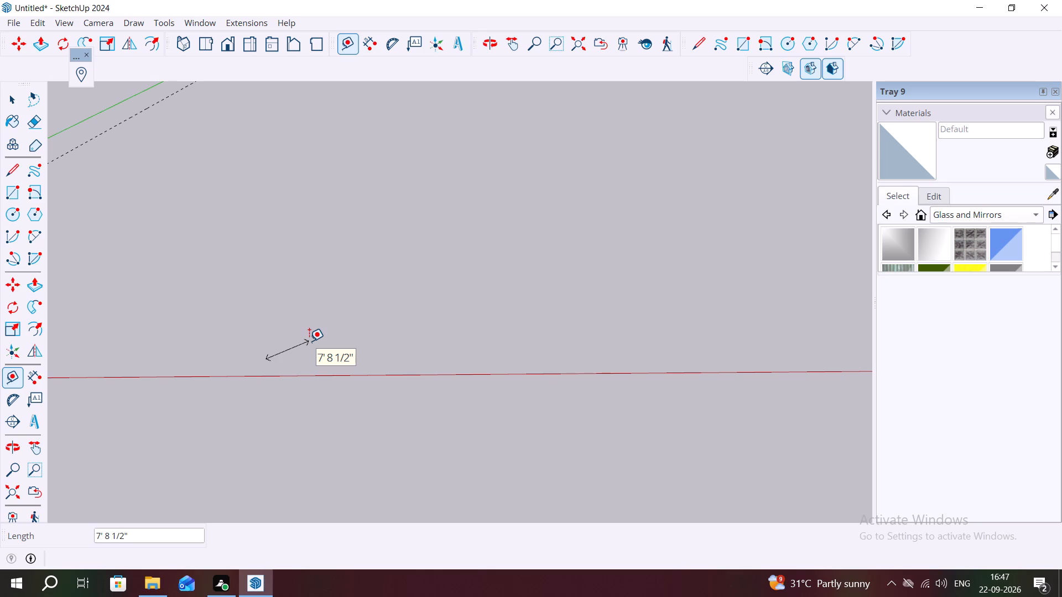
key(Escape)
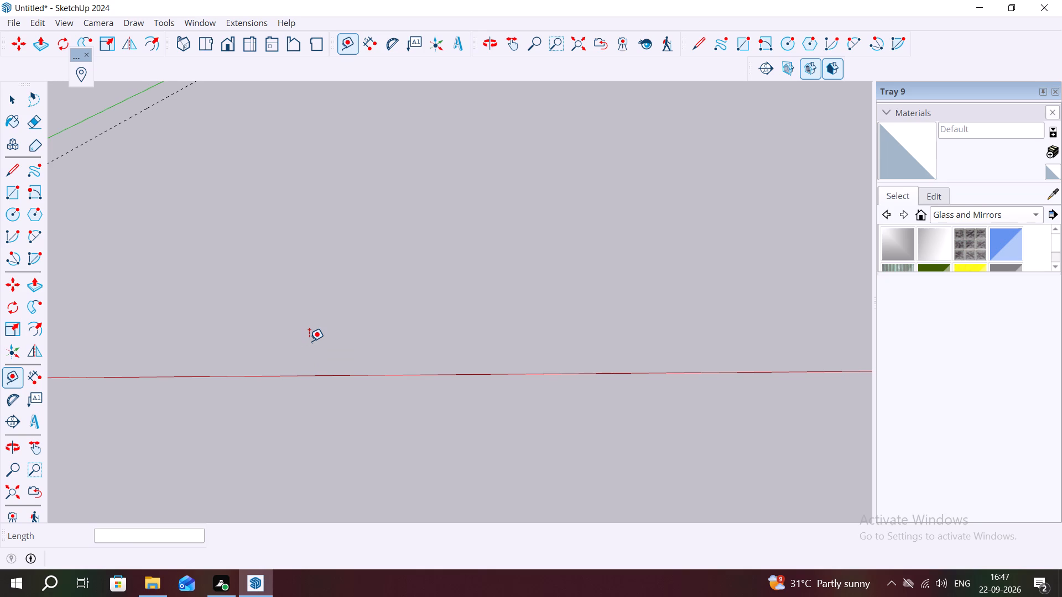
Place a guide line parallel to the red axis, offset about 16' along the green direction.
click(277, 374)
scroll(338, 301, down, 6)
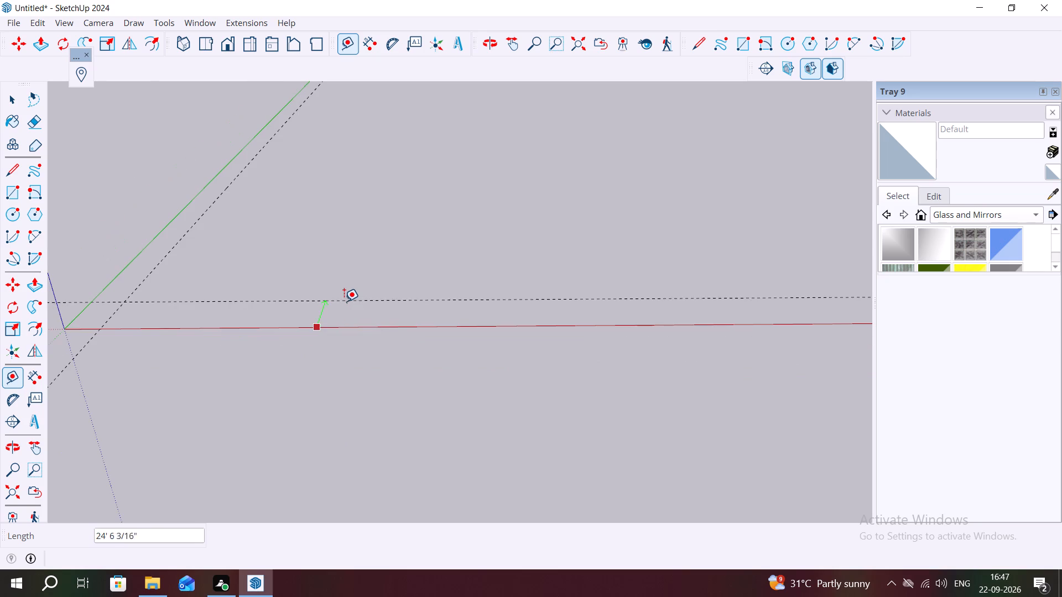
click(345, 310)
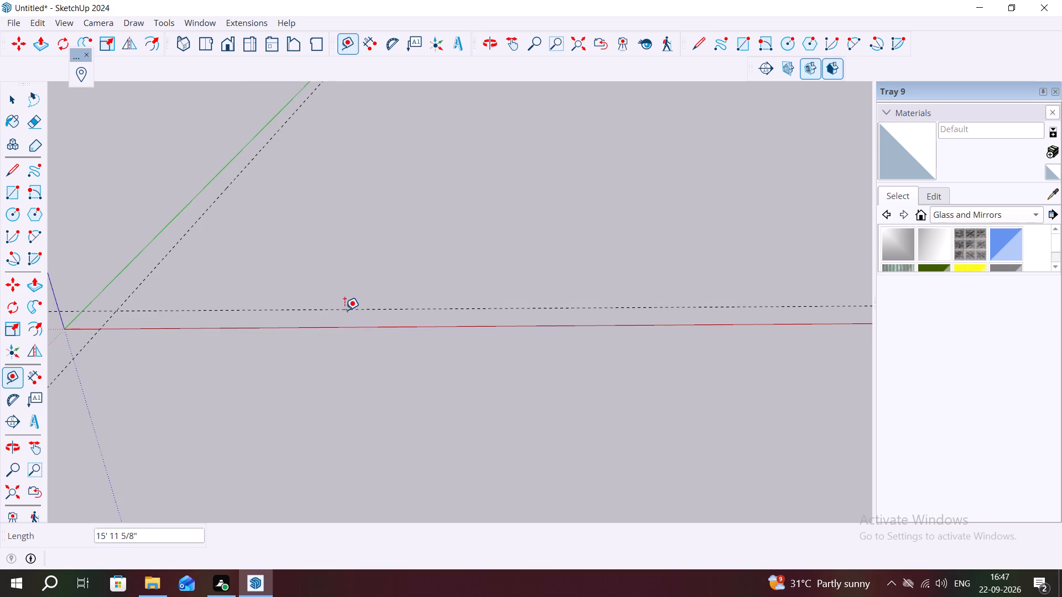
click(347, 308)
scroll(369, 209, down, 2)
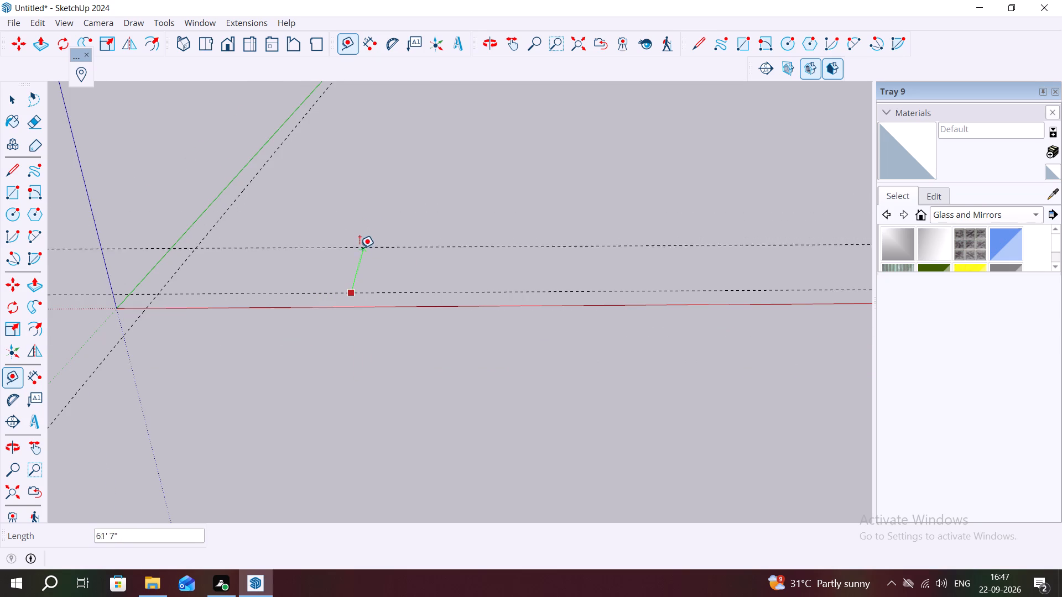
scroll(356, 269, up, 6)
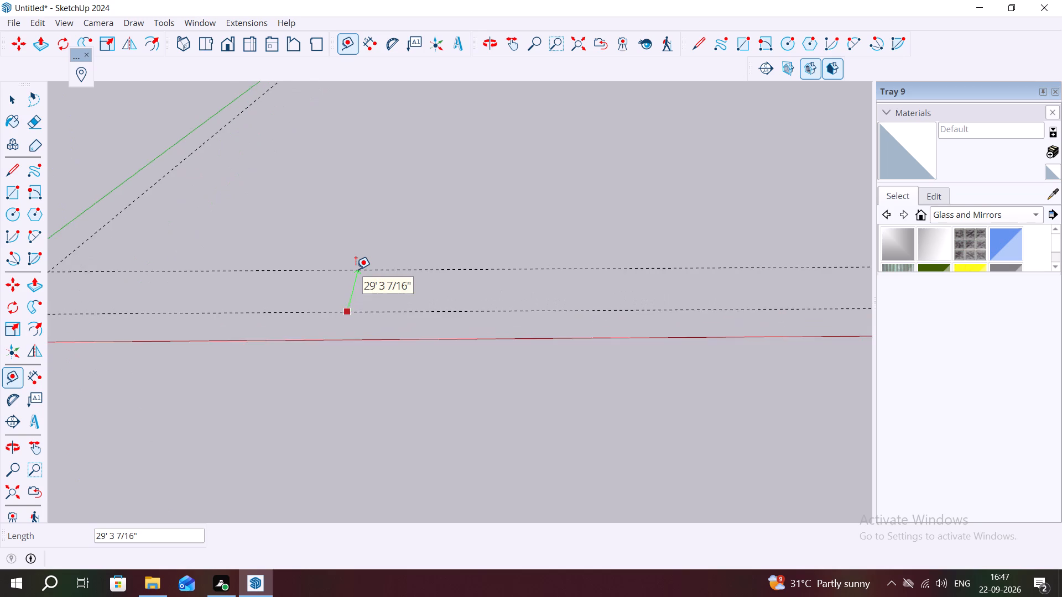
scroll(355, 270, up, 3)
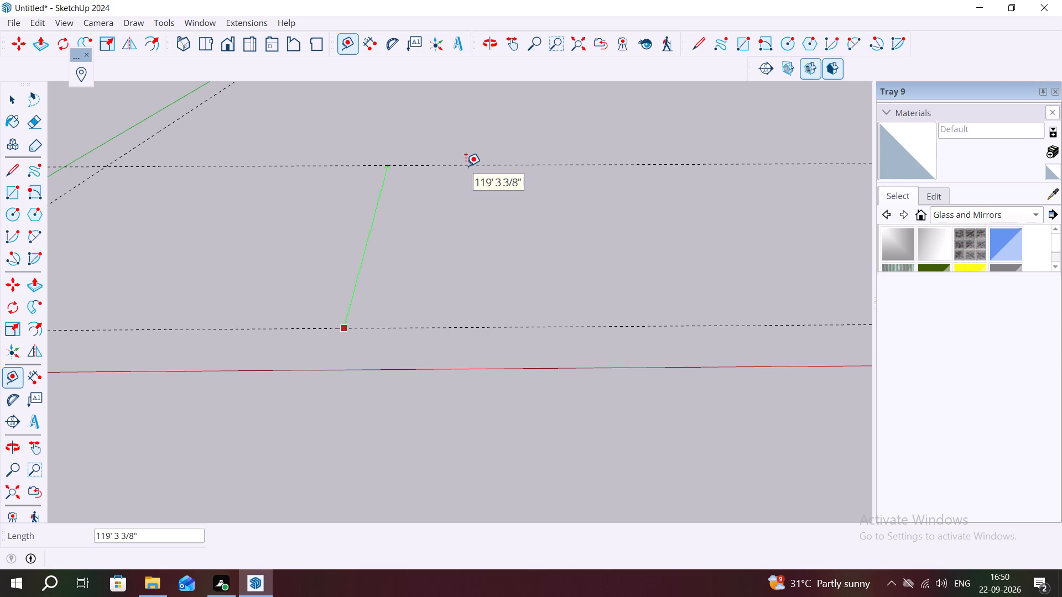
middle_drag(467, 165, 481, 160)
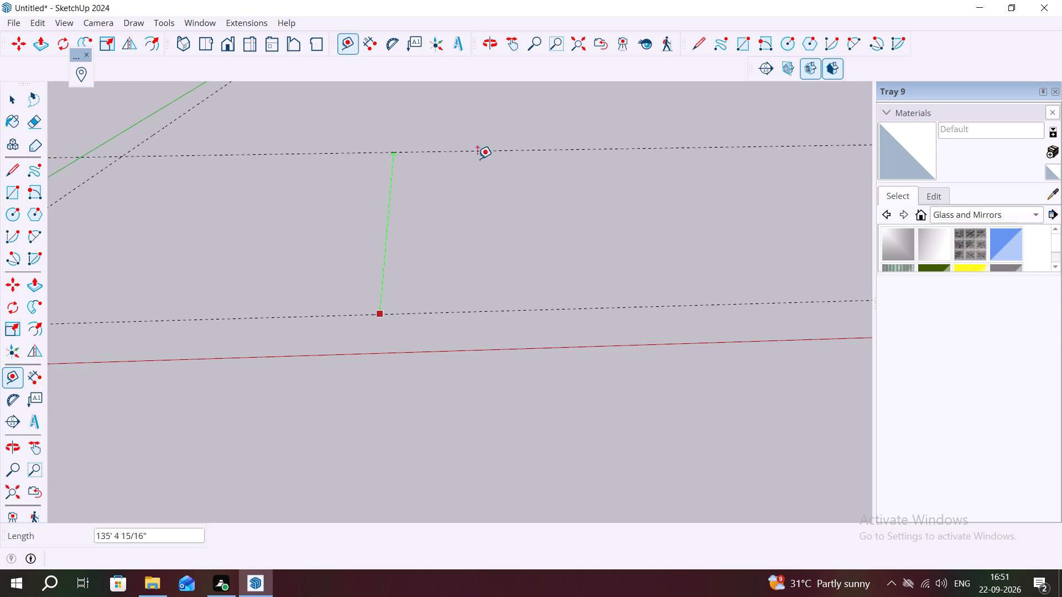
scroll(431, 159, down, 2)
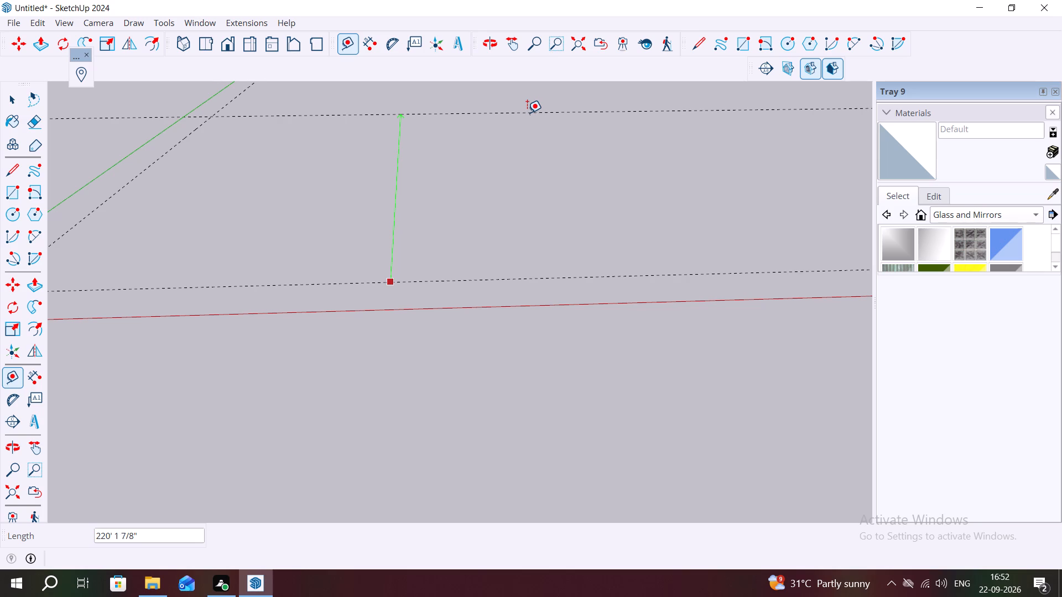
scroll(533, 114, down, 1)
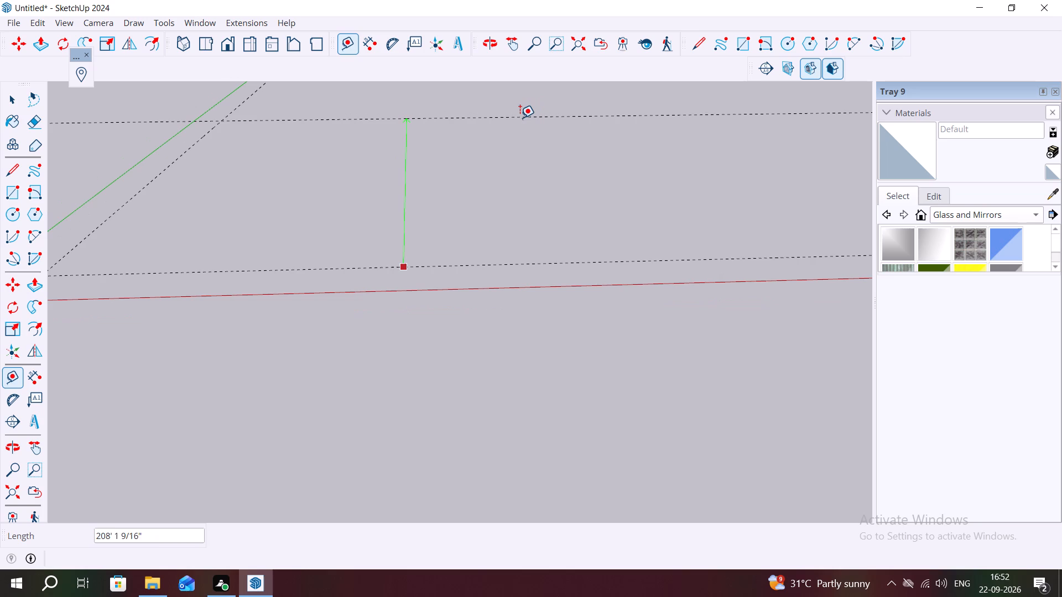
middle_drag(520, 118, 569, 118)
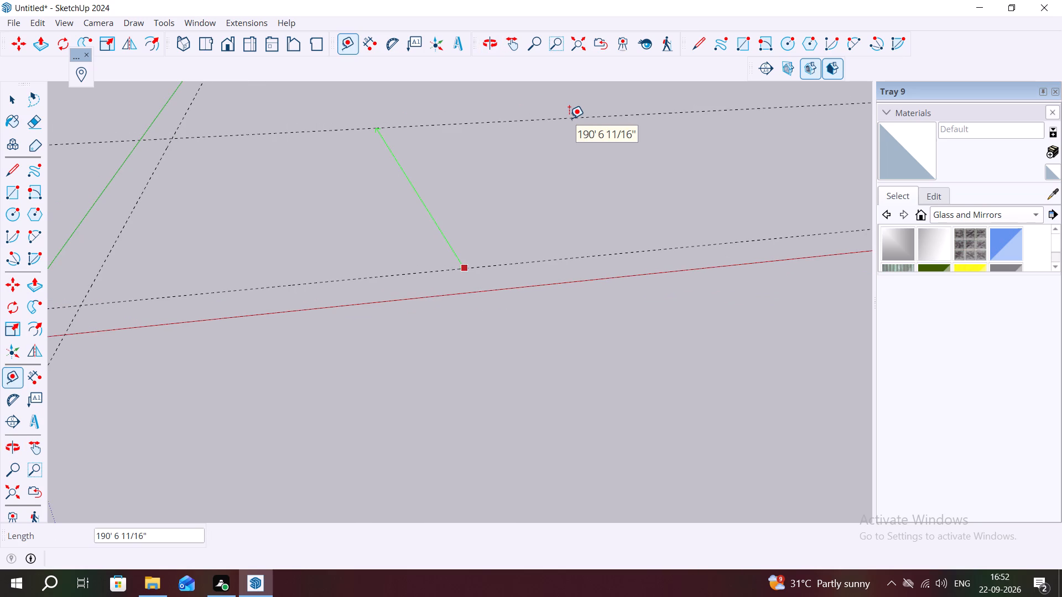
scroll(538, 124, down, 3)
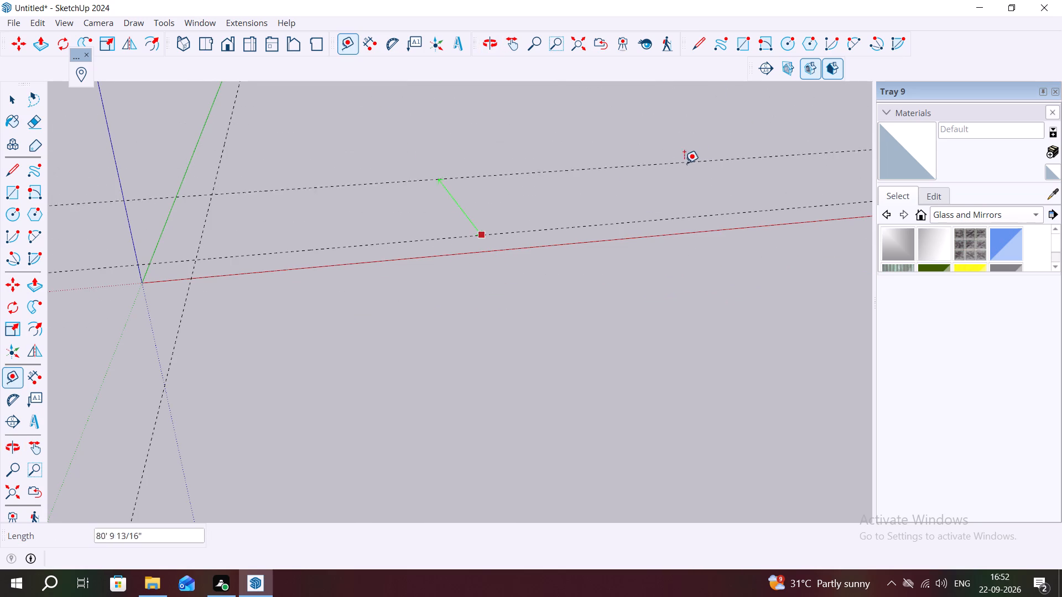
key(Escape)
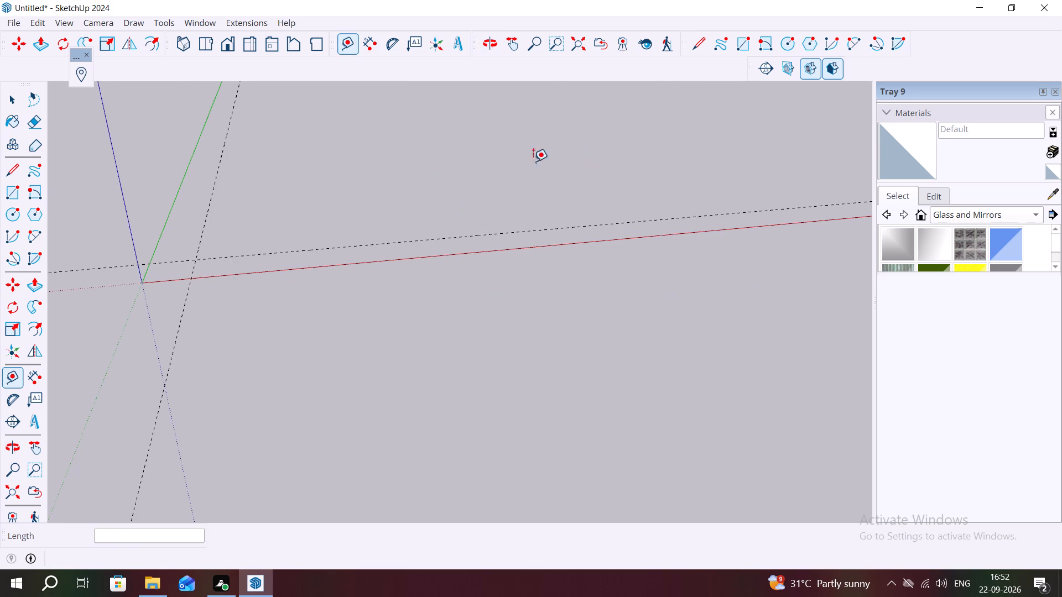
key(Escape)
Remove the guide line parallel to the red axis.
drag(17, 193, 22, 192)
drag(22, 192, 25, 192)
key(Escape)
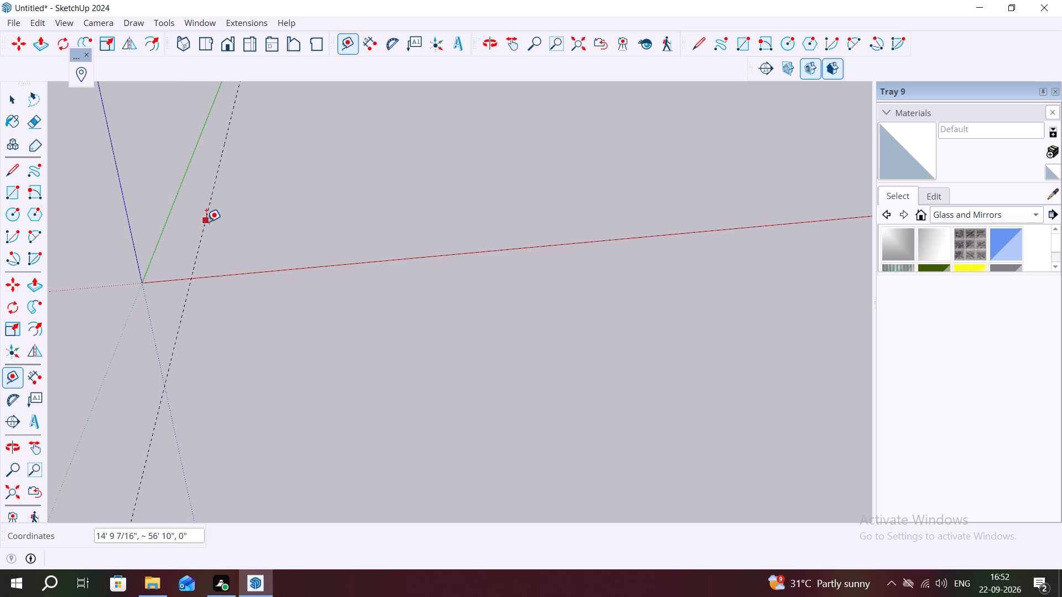
Undo the remaining guide line parallel to the green axis.
key(ctrl+z)
key(ctrl+z)
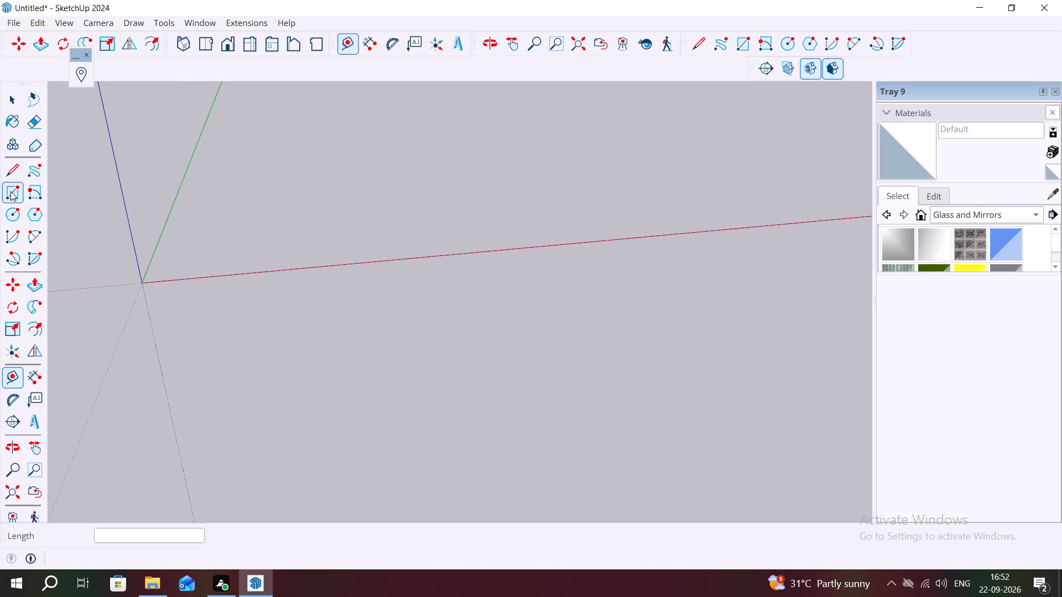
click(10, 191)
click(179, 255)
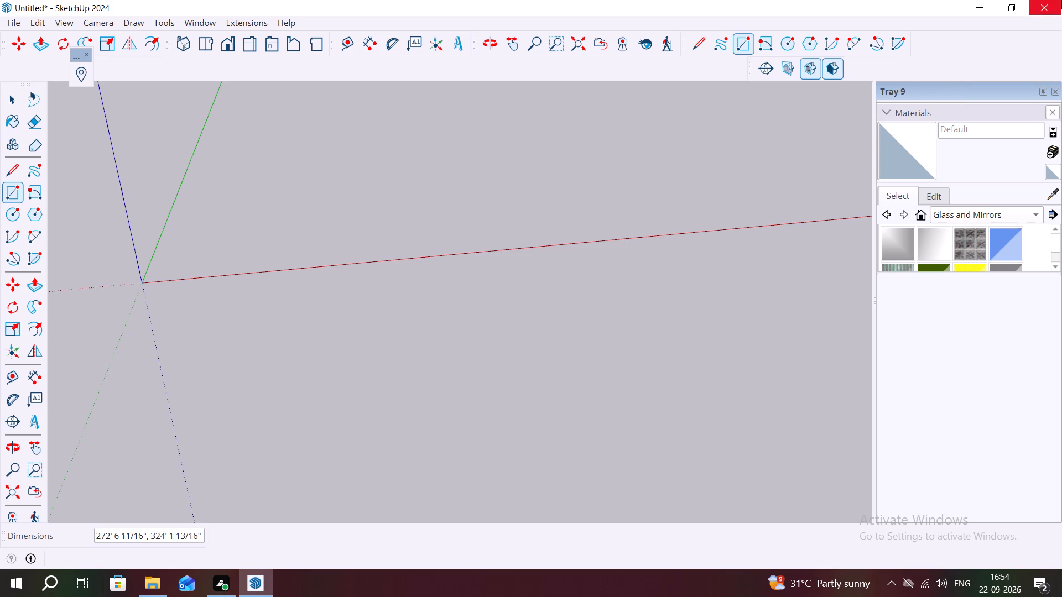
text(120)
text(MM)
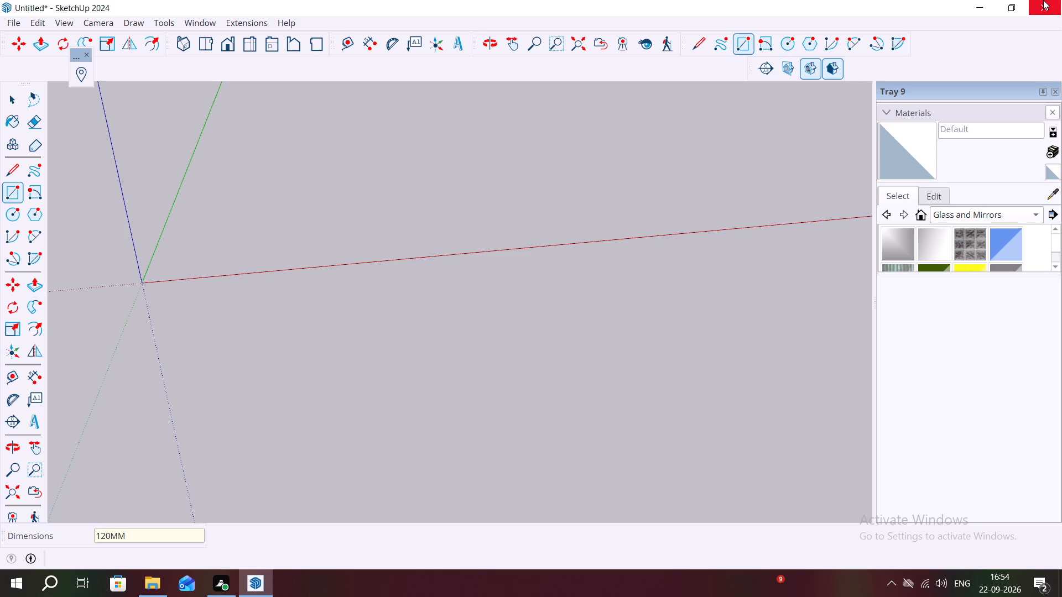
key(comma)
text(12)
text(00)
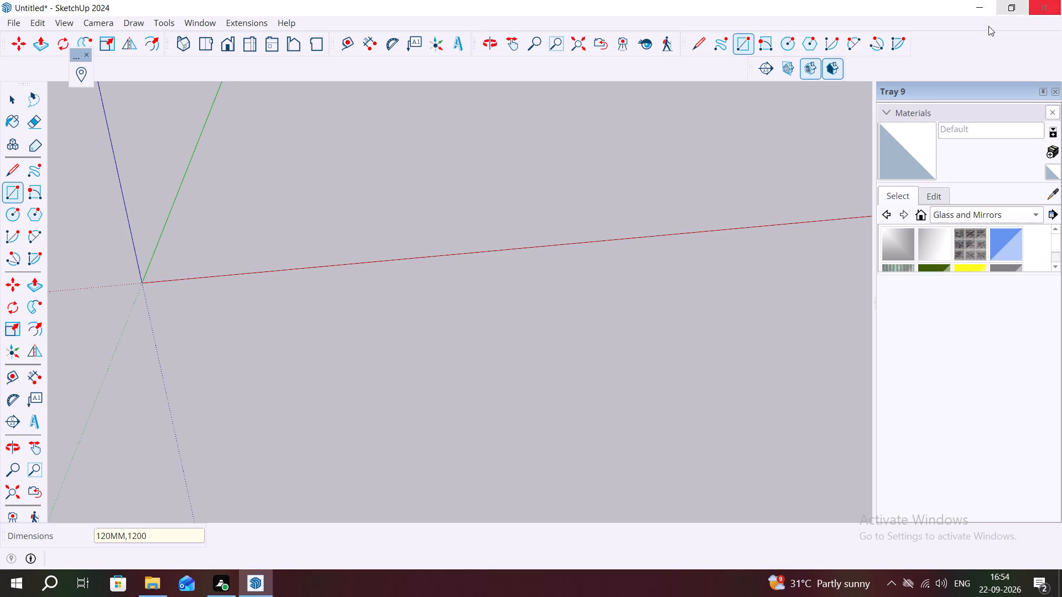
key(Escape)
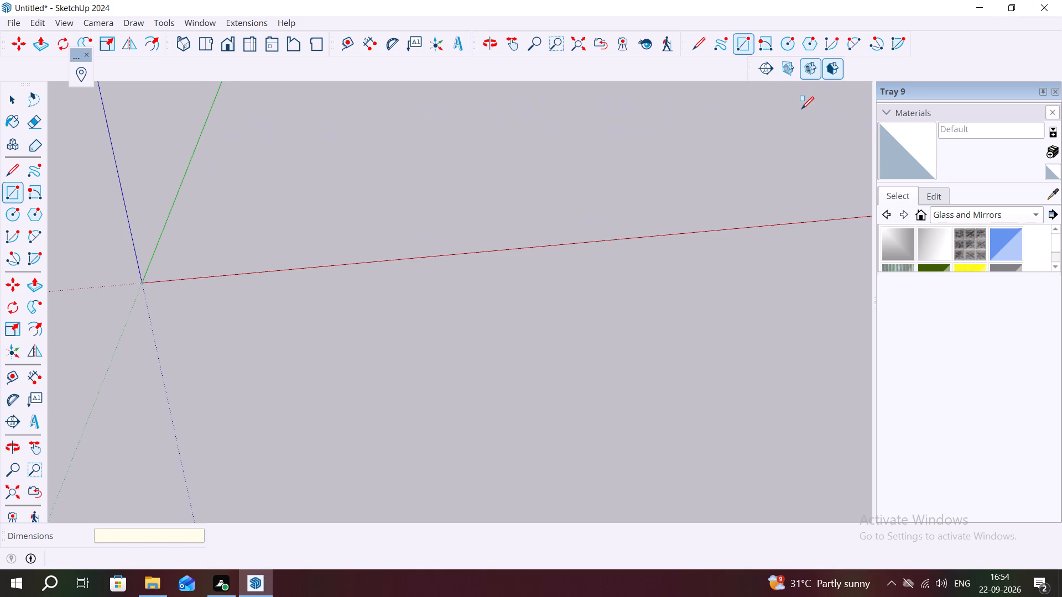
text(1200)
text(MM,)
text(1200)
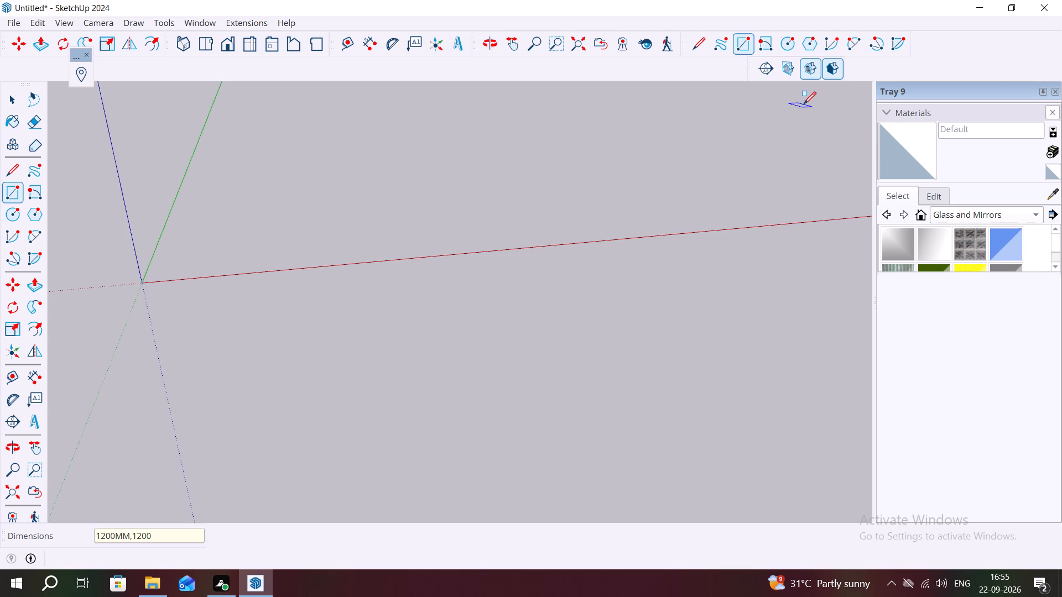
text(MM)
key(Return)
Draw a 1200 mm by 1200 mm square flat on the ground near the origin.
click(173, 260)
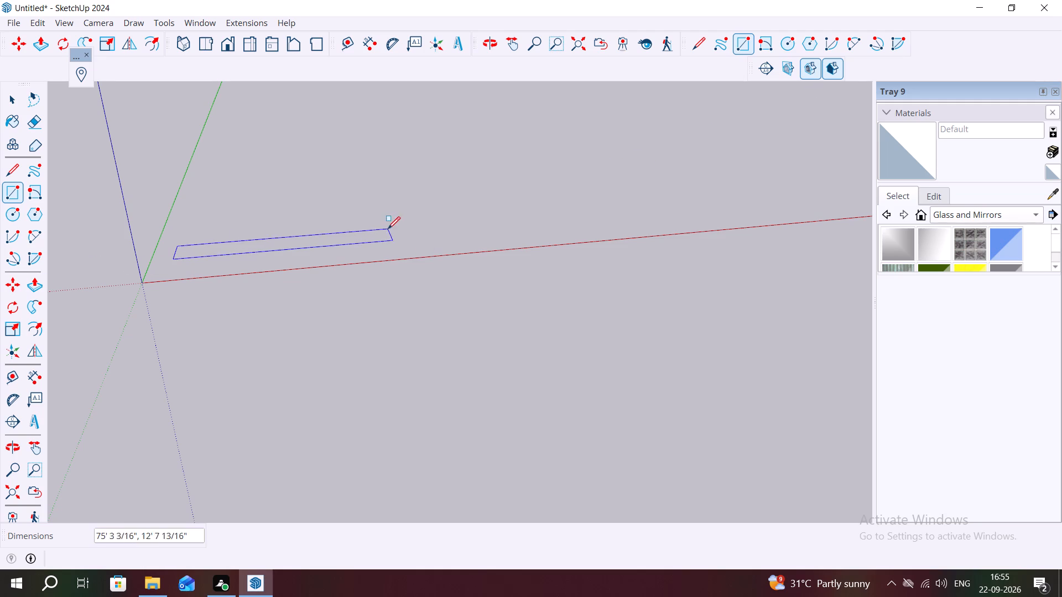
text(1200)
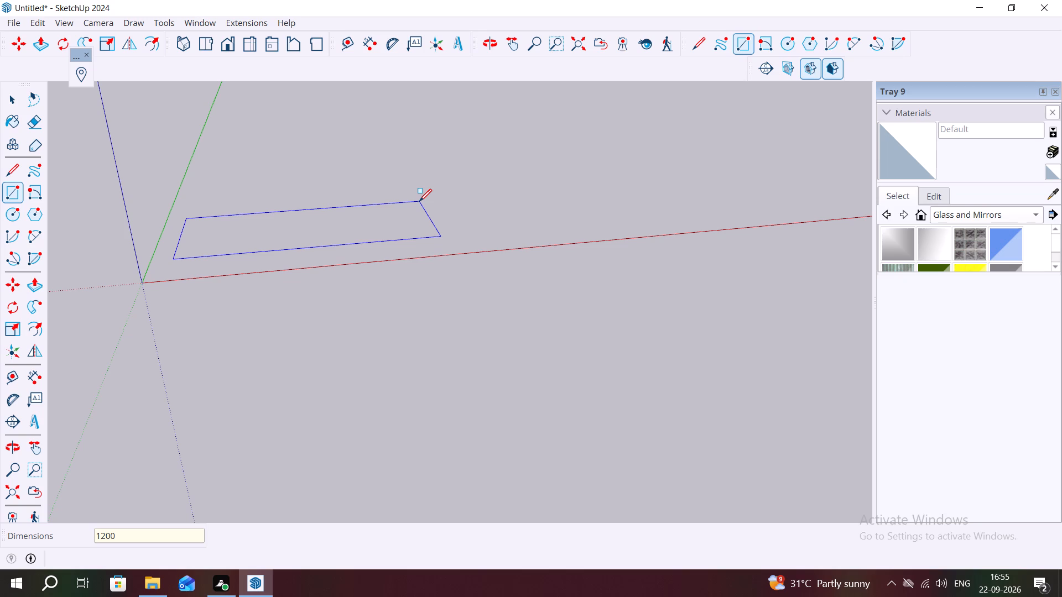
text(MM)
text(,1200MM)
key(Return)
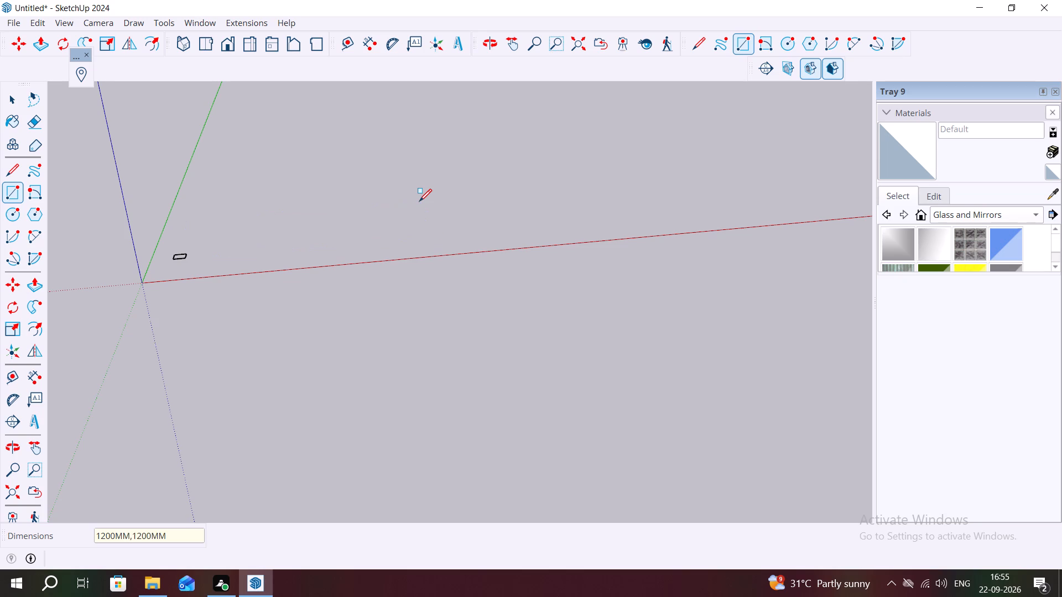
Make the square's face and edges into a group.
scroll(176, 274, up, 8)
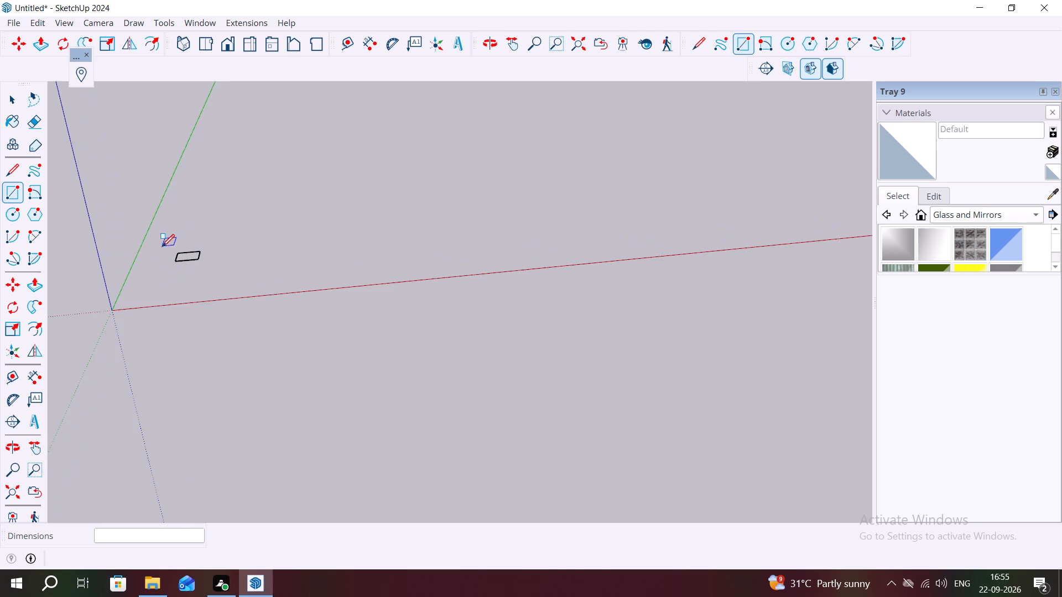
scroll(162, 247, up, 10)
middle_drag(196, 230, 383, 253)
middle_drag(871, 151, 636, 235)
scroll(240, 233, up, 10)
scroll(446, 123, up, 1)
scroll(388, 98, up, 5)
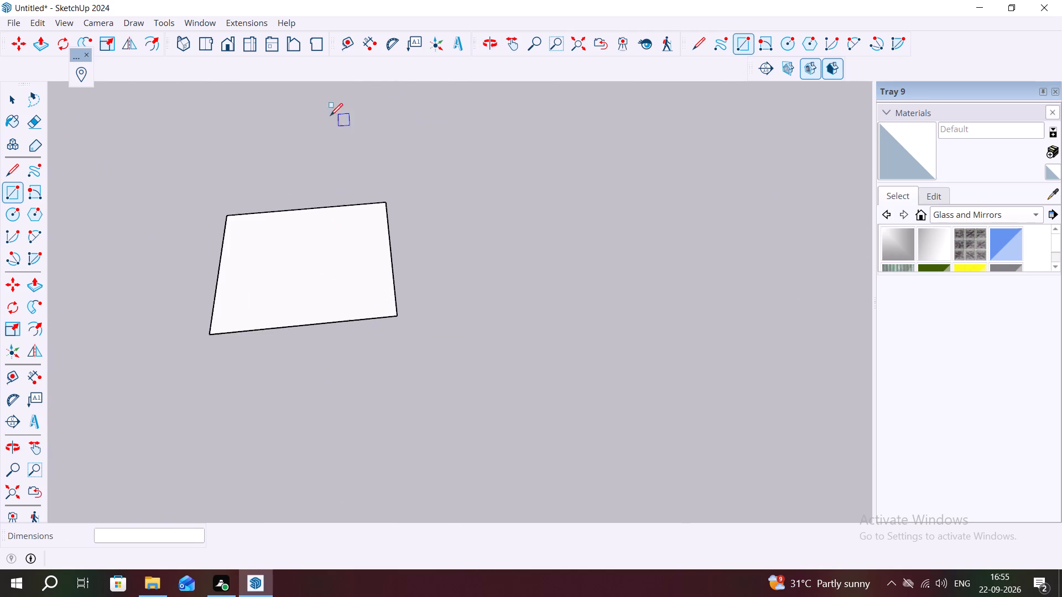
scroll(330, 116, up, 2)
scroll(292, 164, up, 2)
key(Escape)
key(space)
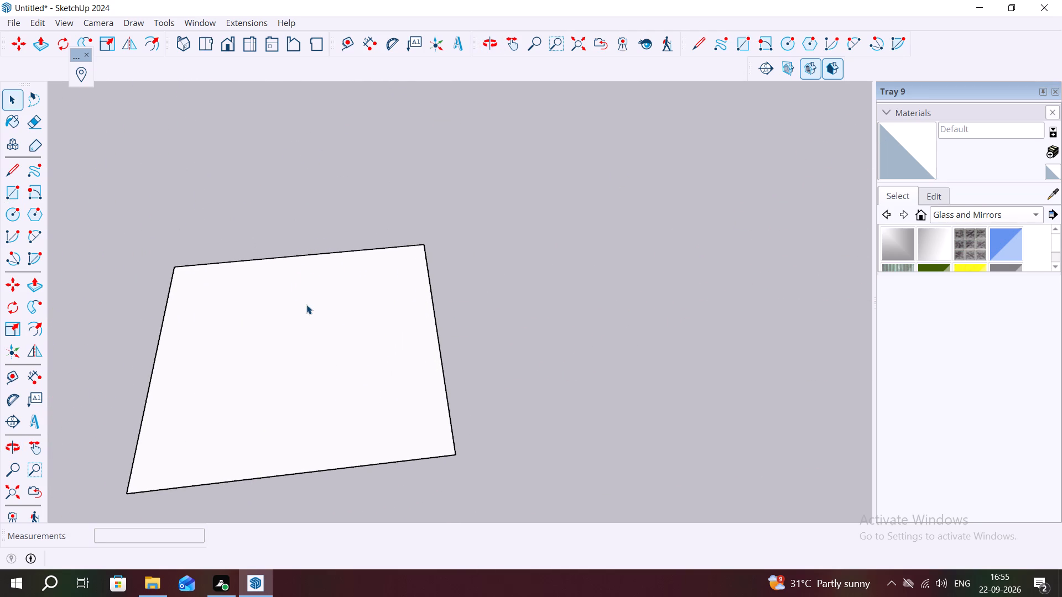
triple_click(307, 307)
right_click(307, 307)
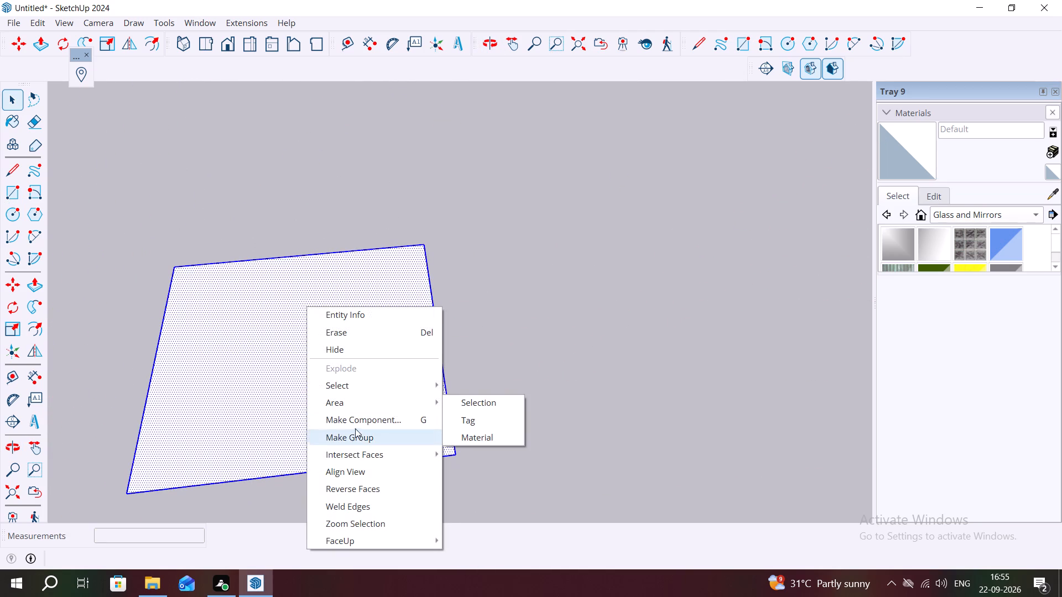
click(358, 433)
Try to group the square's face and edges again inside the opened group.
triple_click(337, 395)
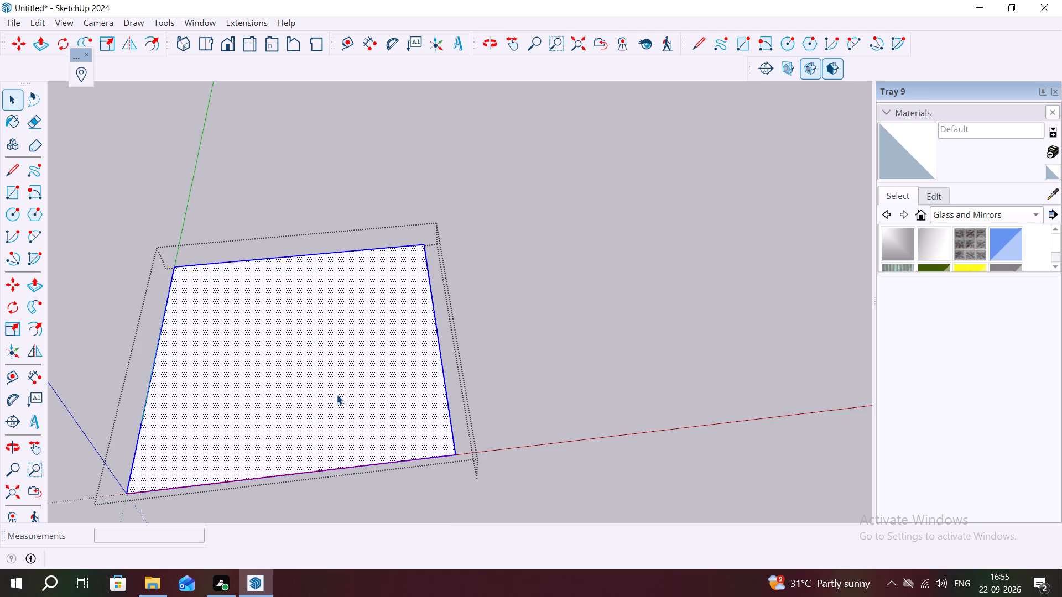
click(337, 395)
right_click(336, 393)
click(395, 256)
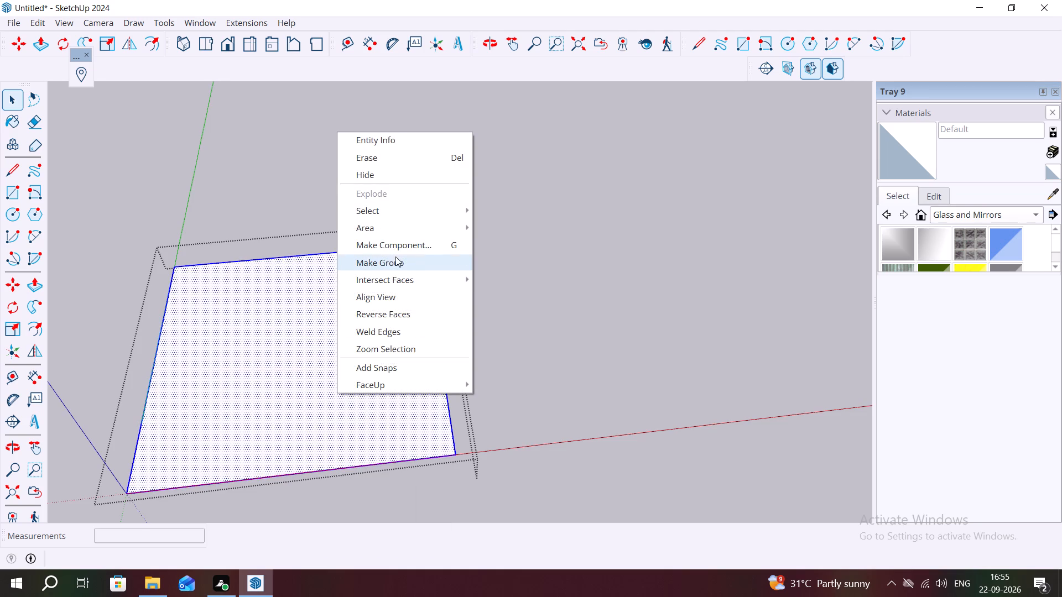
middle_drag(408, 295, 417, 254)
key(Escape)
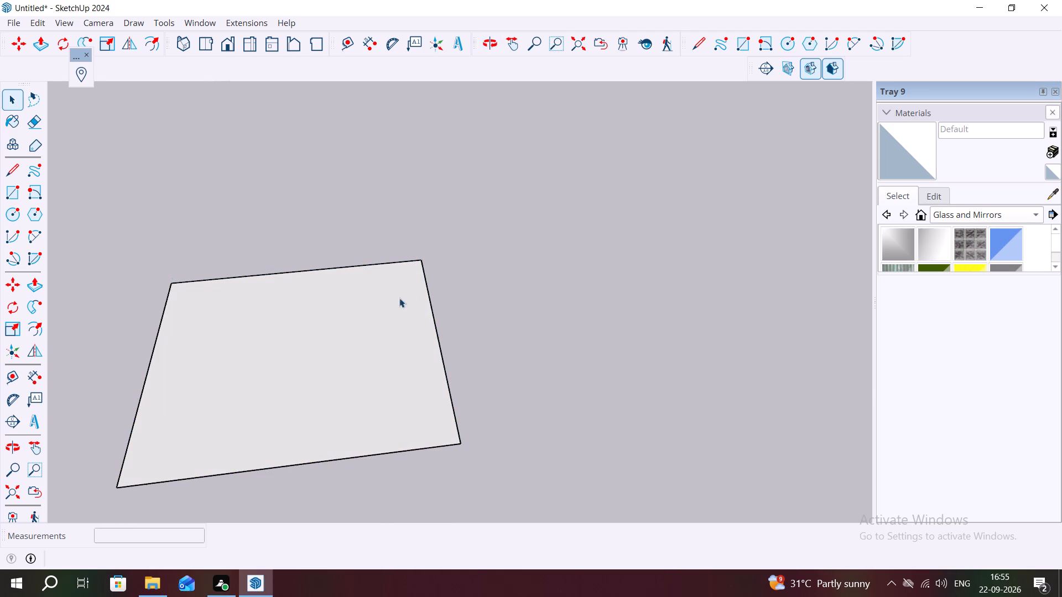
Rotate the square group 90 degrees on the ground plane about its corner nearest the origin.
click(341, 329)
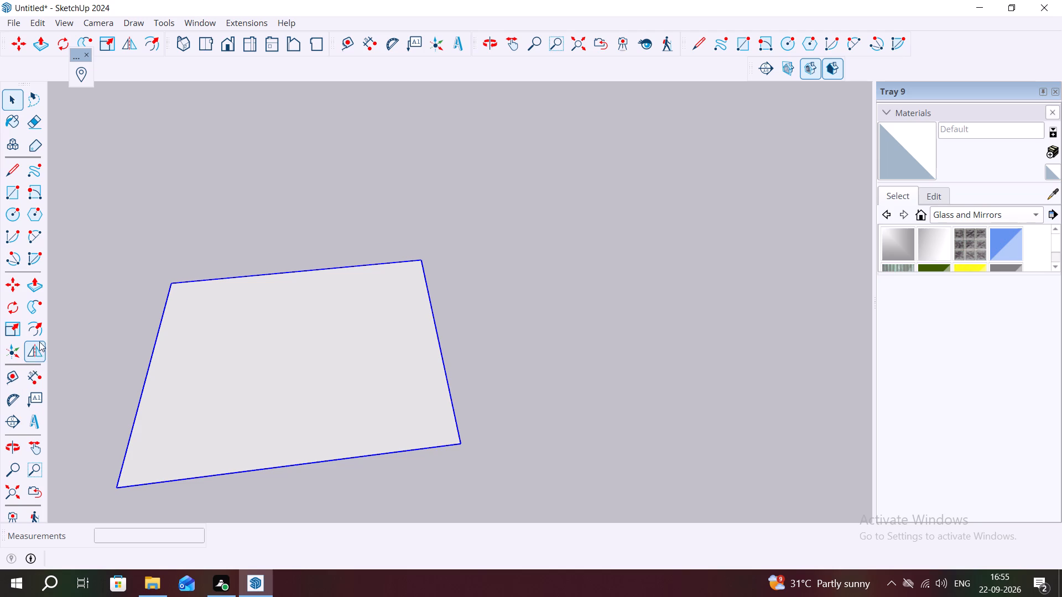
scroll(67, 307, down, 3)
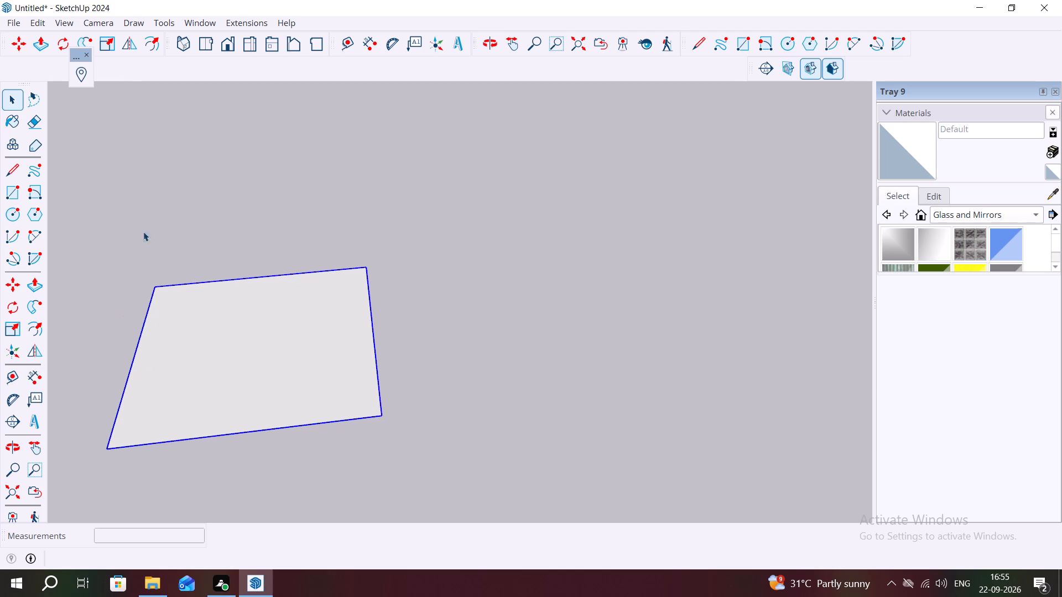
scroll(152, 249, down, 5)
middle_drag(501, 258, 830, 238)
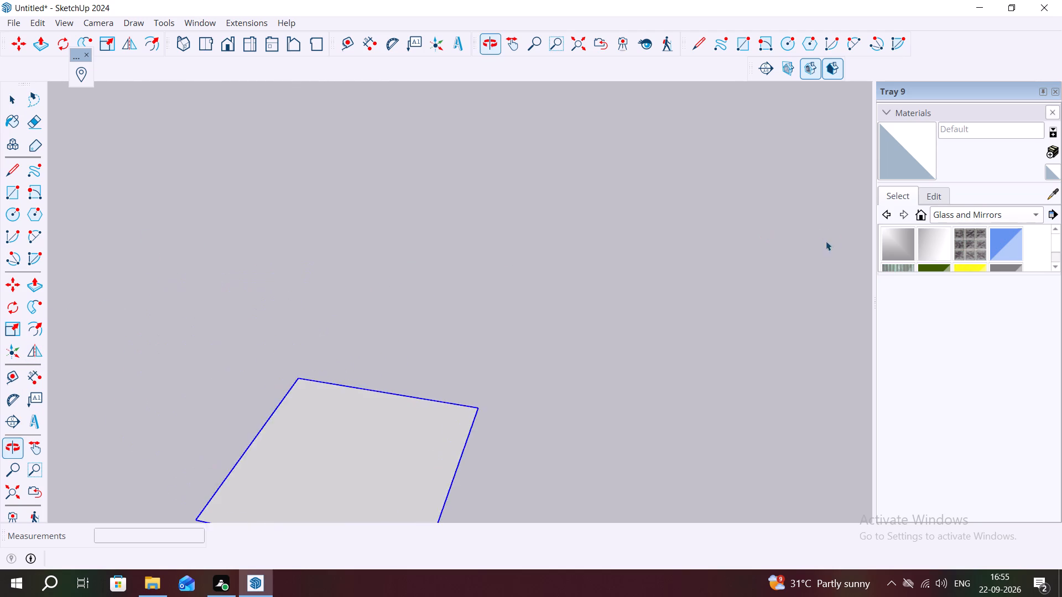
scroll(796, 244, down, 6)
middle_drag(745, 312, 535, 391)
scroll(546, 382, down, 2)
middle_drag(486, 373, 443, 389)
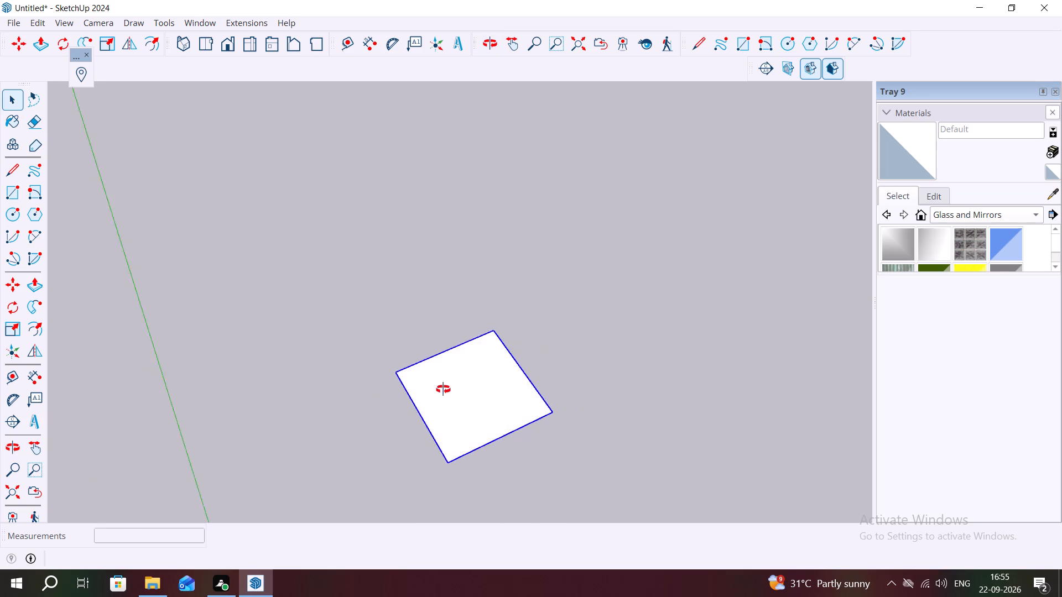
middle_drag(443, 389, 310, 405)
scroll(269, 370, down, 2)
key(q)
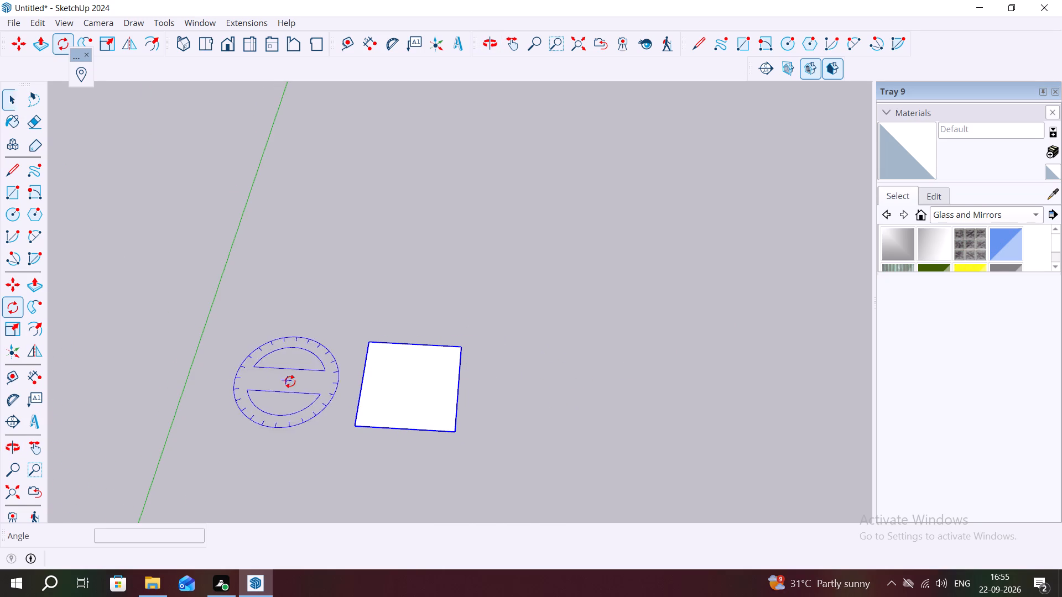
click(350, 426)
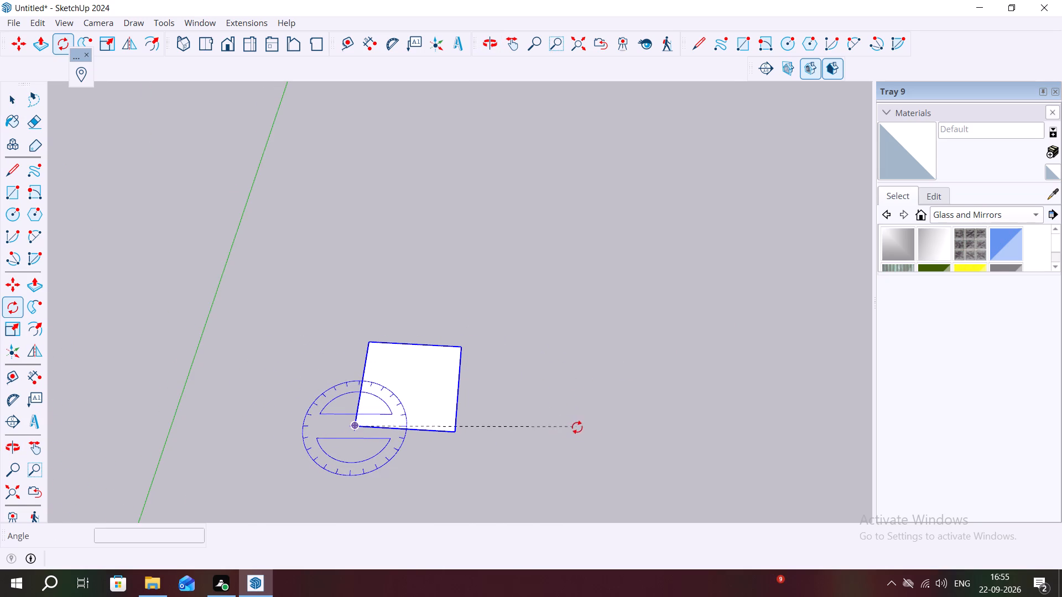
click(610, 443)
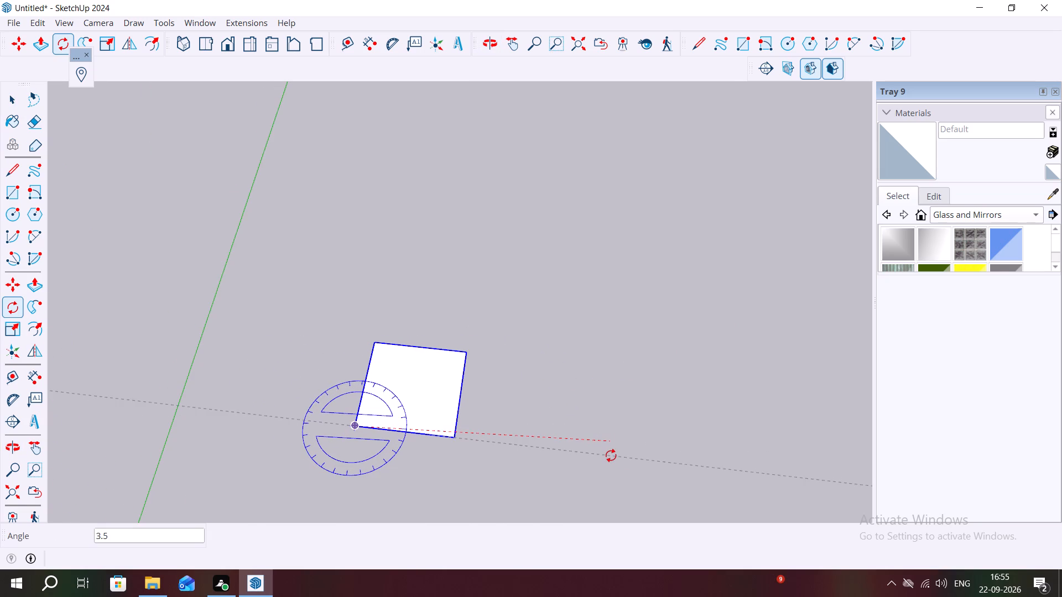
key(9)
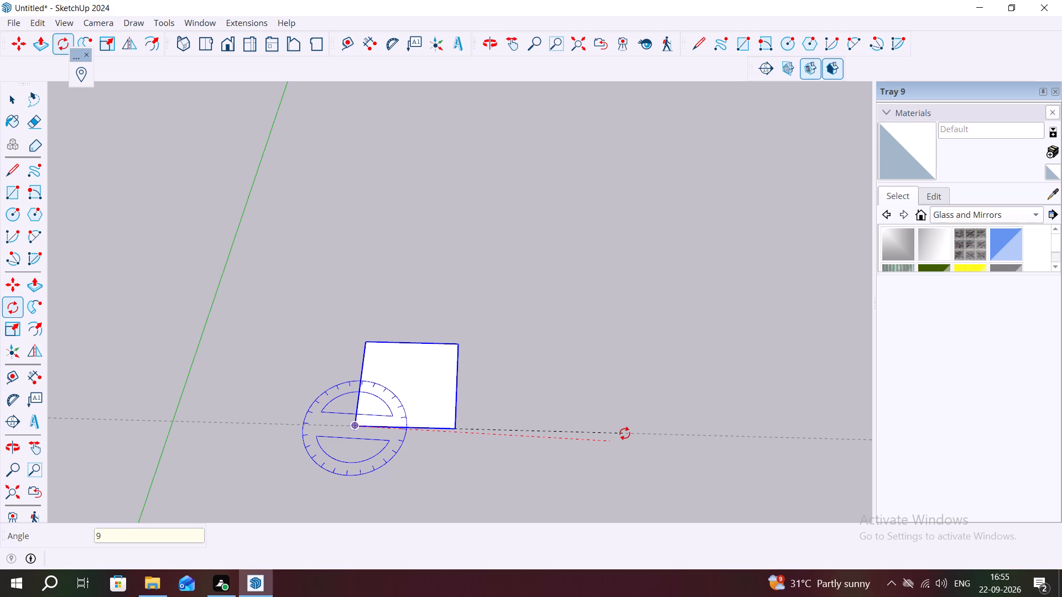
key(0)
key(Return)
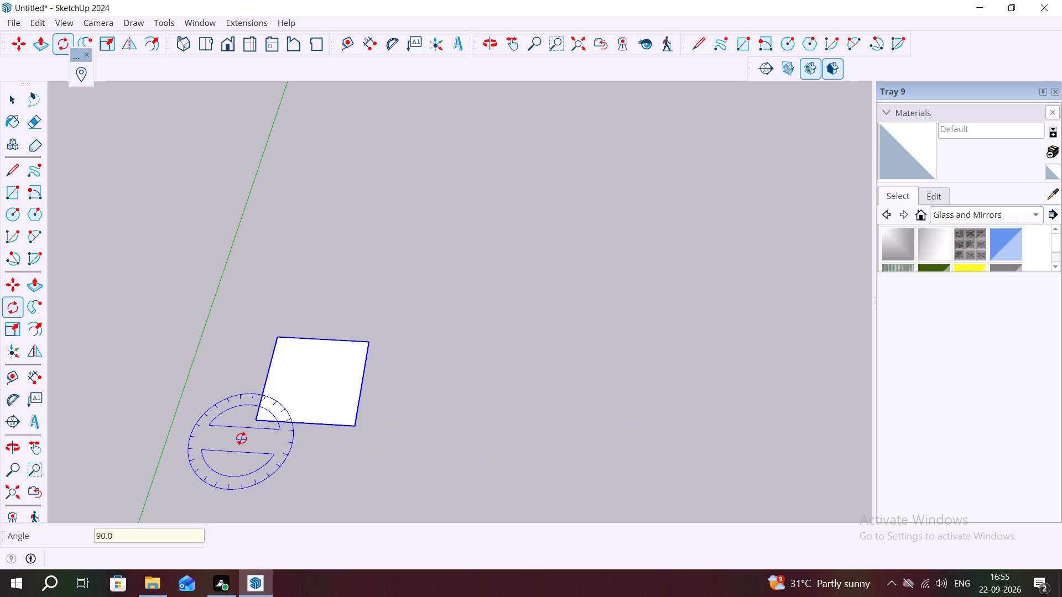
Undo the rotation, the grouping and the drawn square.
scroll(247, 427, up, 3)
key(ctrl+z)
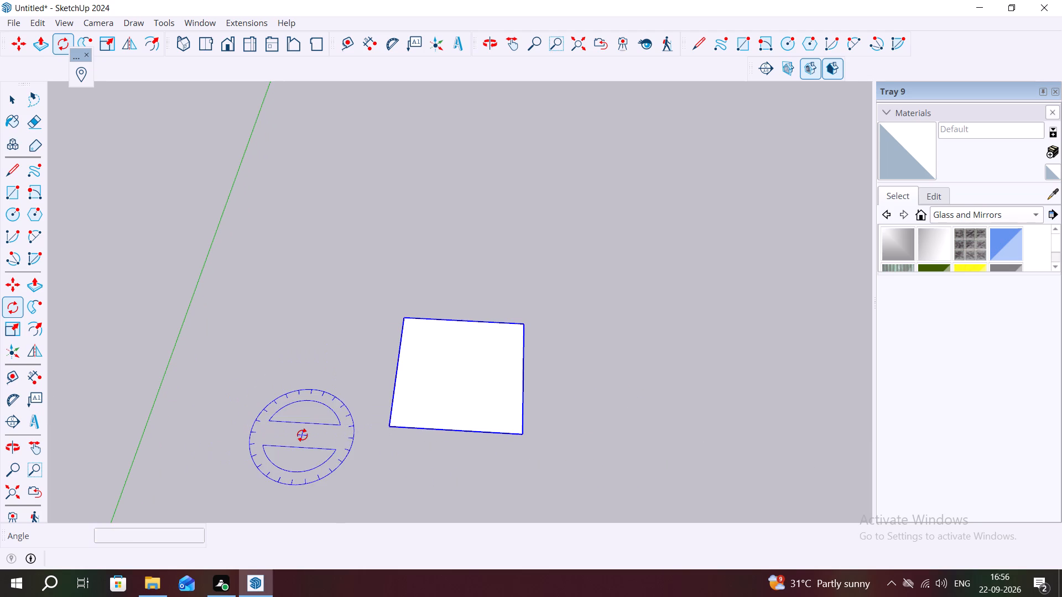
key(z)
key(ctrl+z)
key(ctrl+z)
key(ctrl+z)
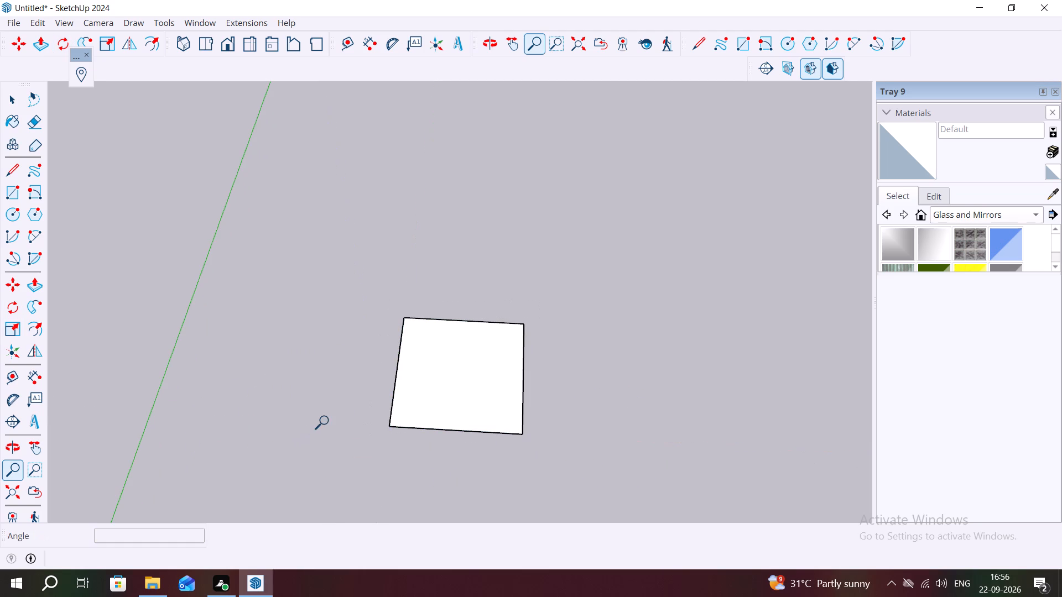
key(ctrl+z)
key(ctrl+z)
Draw an upright 1200 mm by 1200 mm rectangle near the origin, locked perpendicular to the green axis.
scroll(325, 408, down, 7)
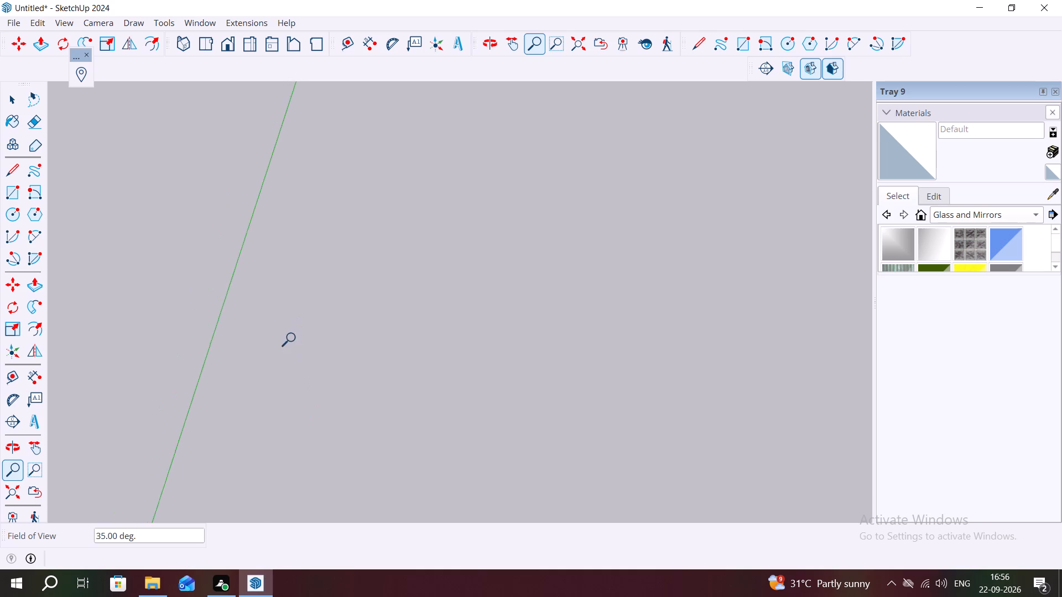
scroll(294, 338, up, 1)
scroll(294, 338, down, 10)
scroll(280, 149, down, 4)
scroll(327, 163, down, 2)
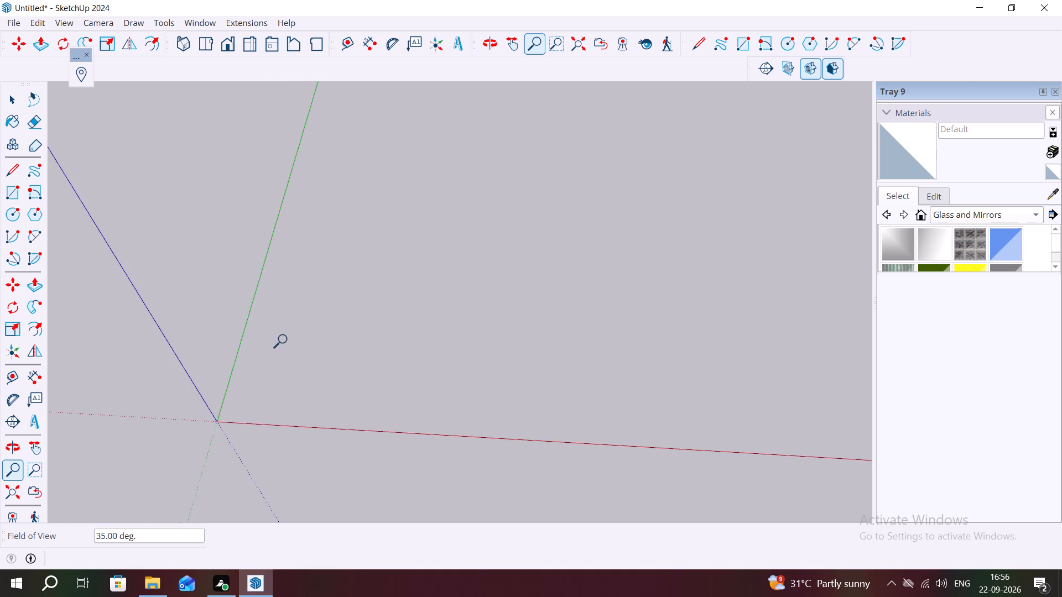
scroll(280, 349, down, 1)
middle_drag(257, 421, 285, 368)
scroll(277, 375, down, 10)
scroll(235, 321, up, 1)
scroll(235, 320, down, 5)
middle_drag(340, 266, 334, 274)
scroll(177, 248, down, 14)
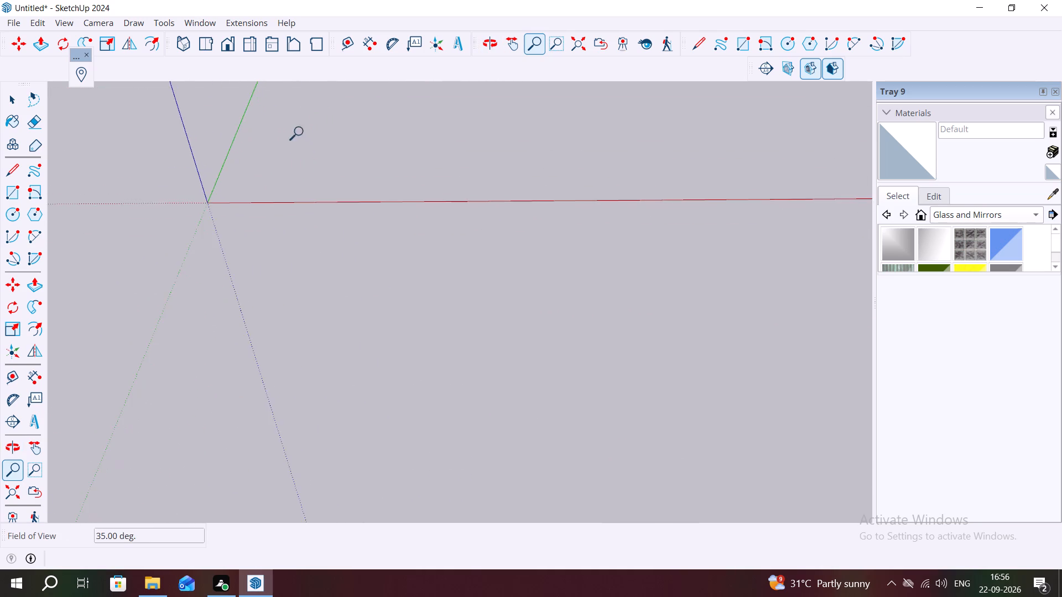
scroll(276, 111, up, 14)
key(Escape)
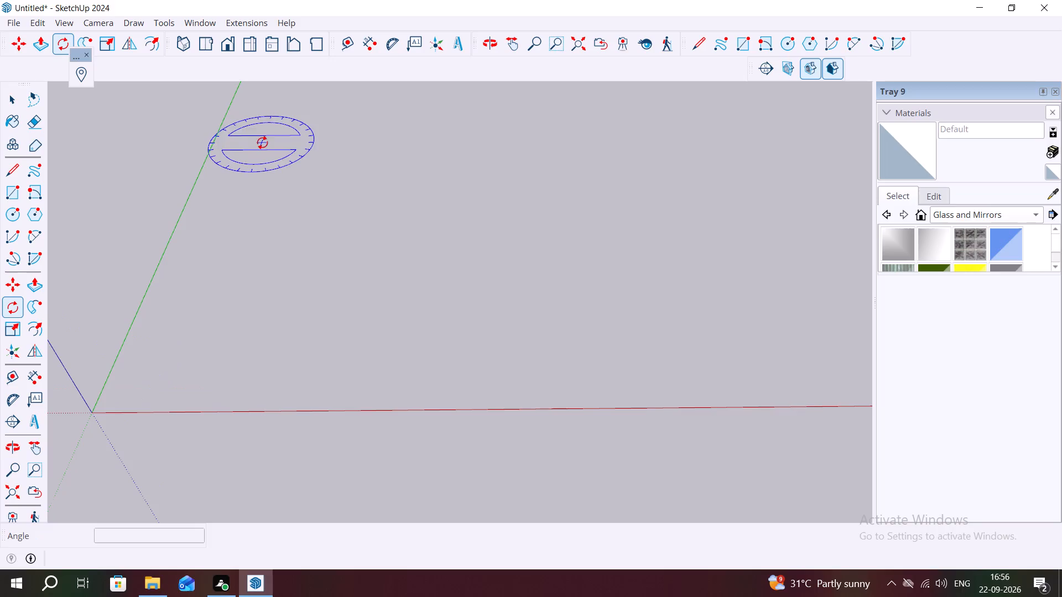
key(Escape)
key(space)
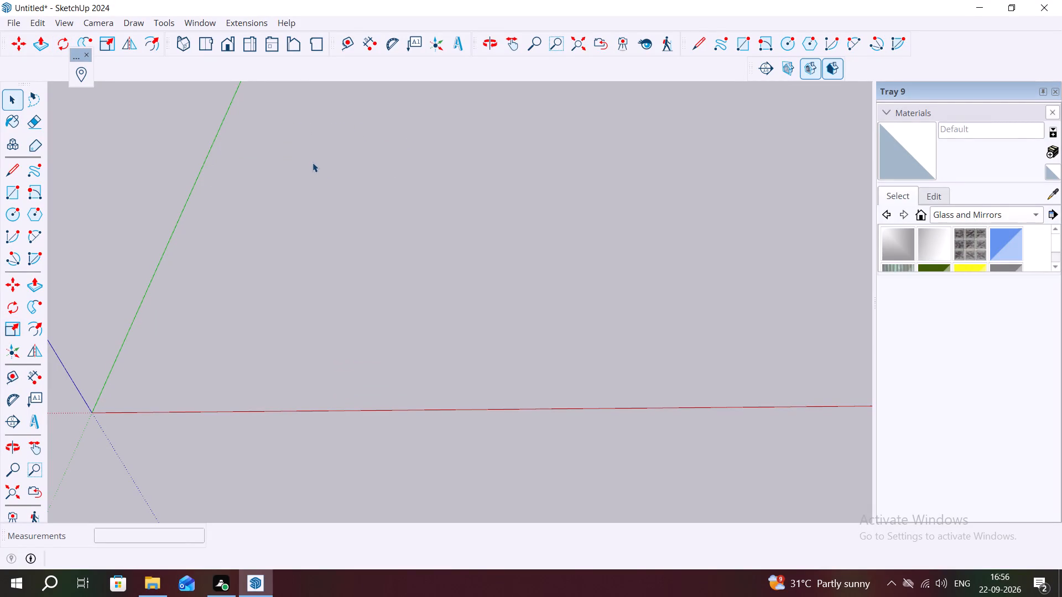
key(r)
key(Left)
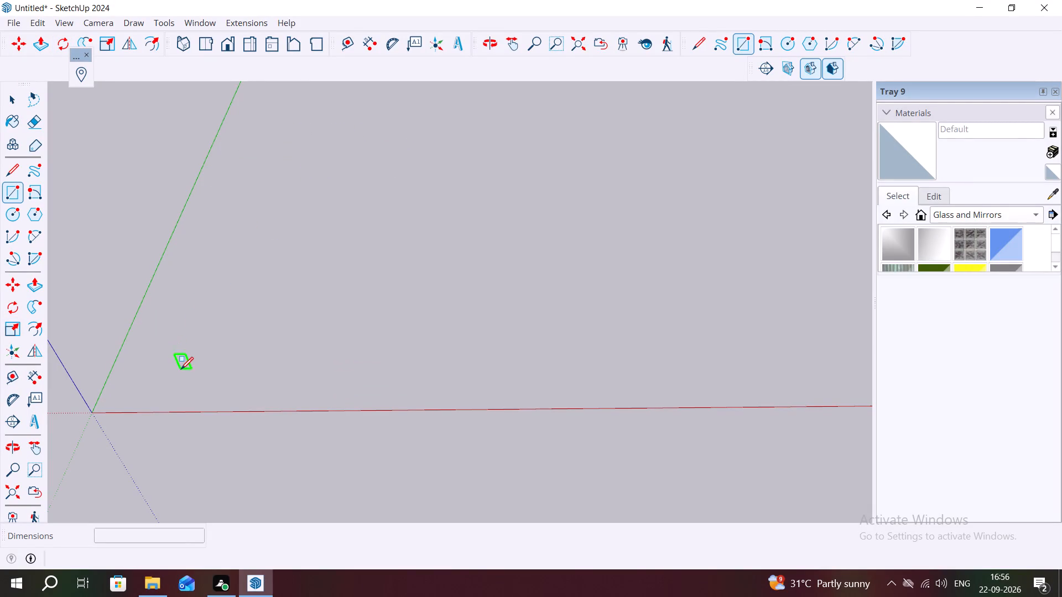
click(181, 369)
text(12)
text(00)
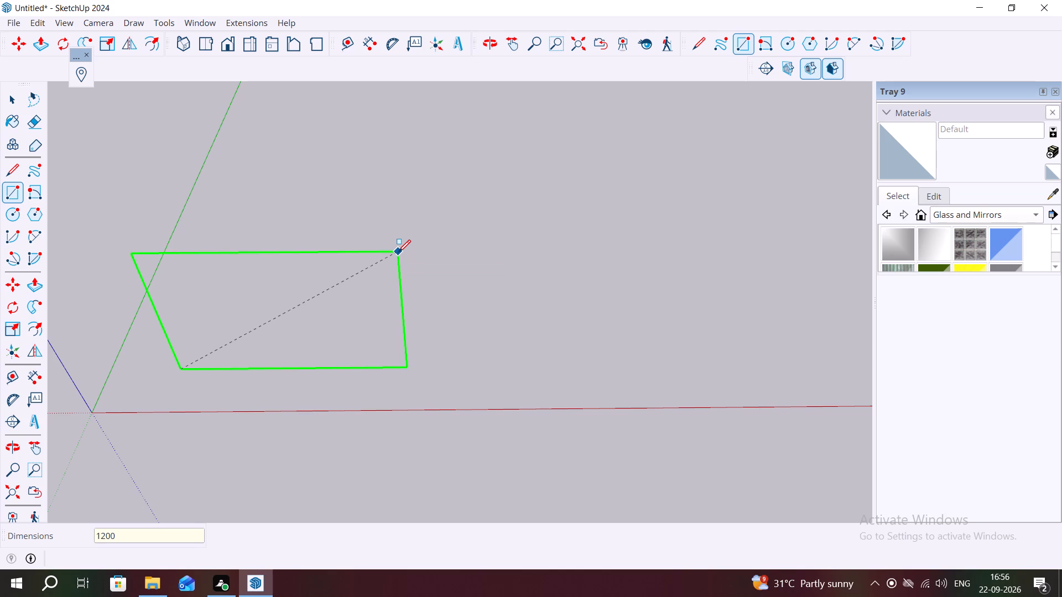
text(MM,1200,)
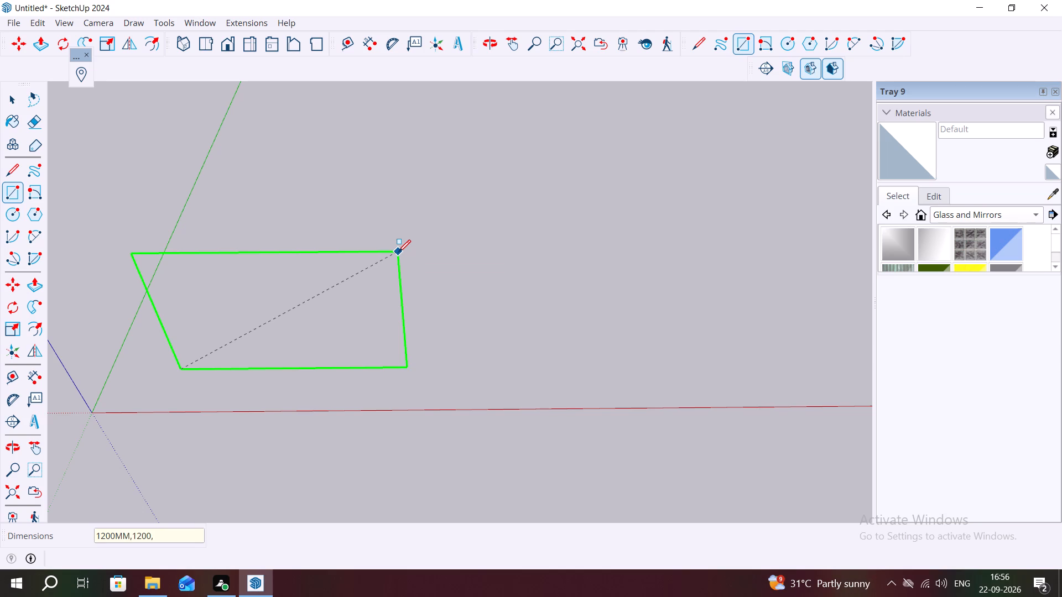
key(BackSpace)
text(MM)
key(Return)
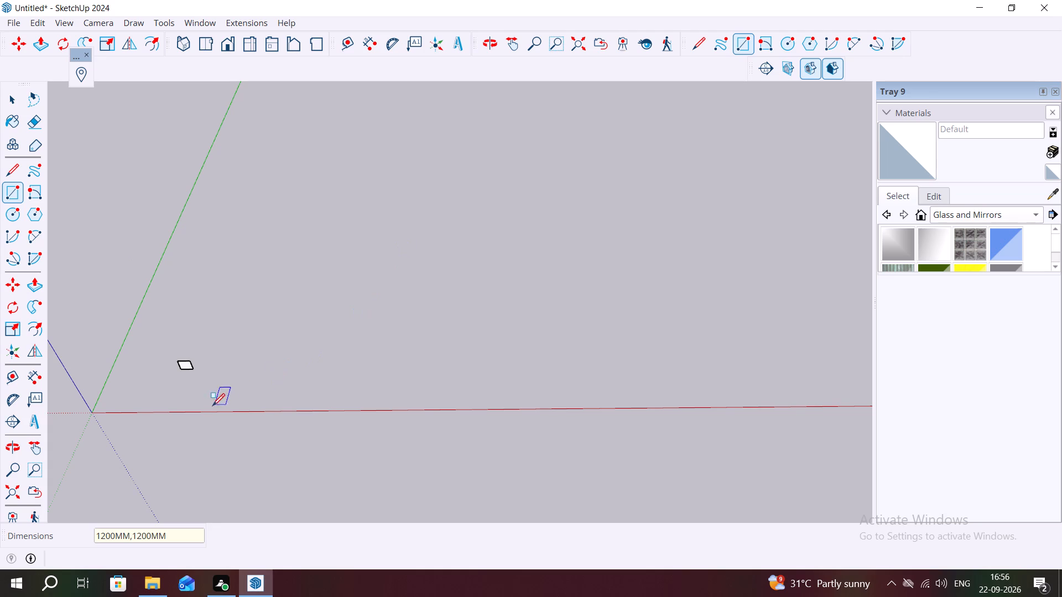
Make the upright square's face and edges into a group.
scroll(165, 401, up, 13)
middle_drag(174, 419, 264, 363)
scroll(257, 354, up, 3)
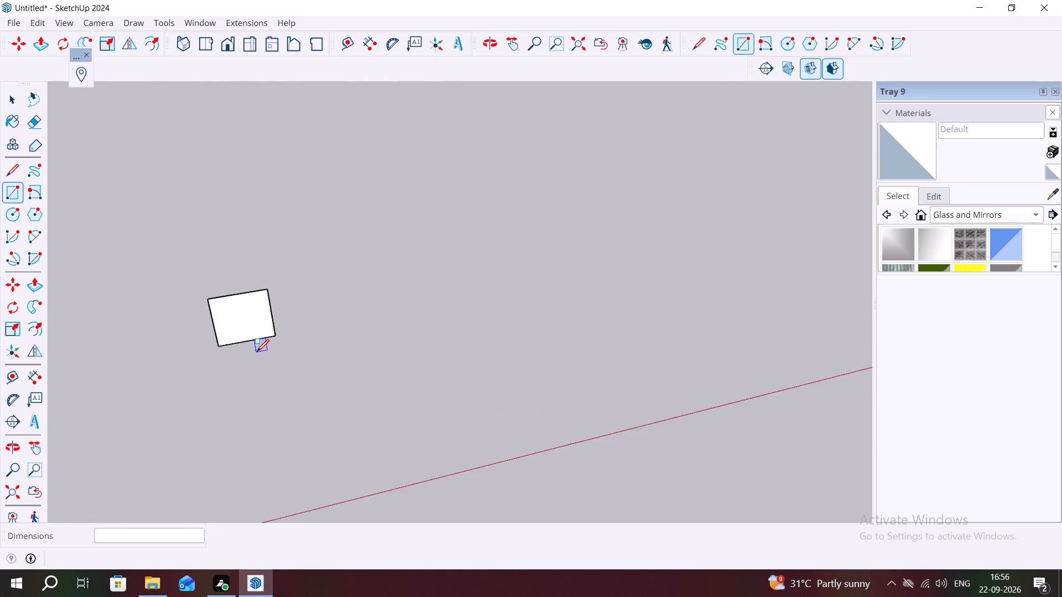
scroll(257, 352, up, 10)
middle_drag(243, 311, 262, 234)
scroll(233, 321, up, 5)
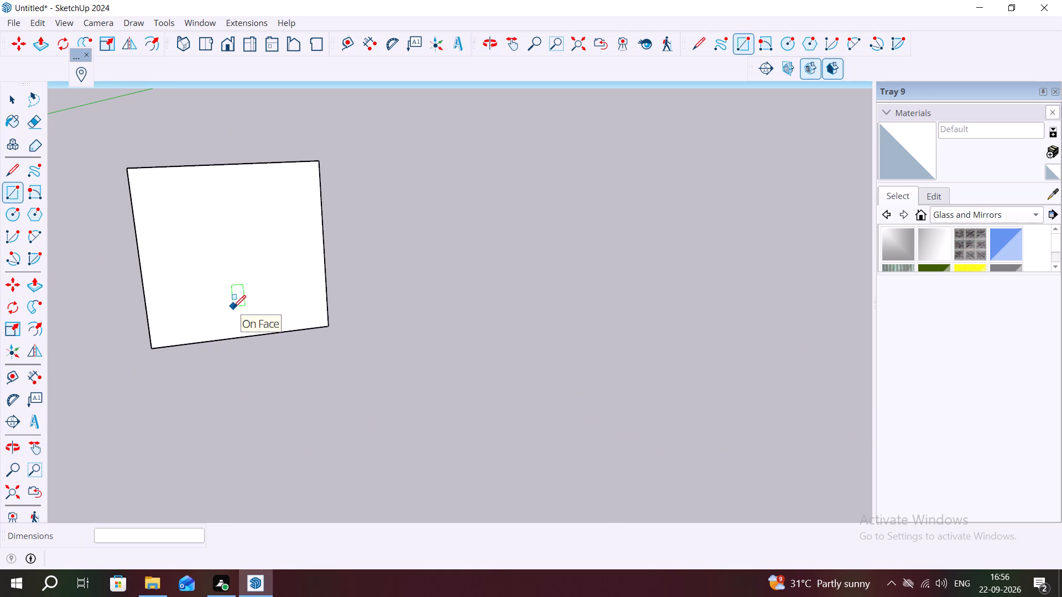
middle_drag(233, 307, 233, 291)
scroll(244, 284, down, 2)
scroll(249, 291, up, 3)
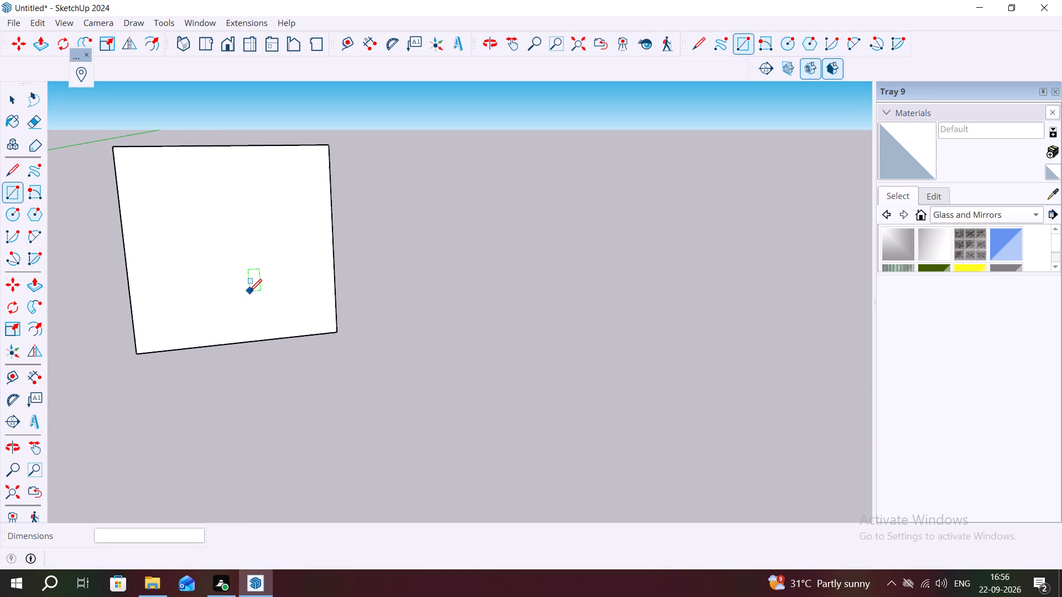
scroll(564, 275, down, 3)
scroll(242, 307, up, 5)
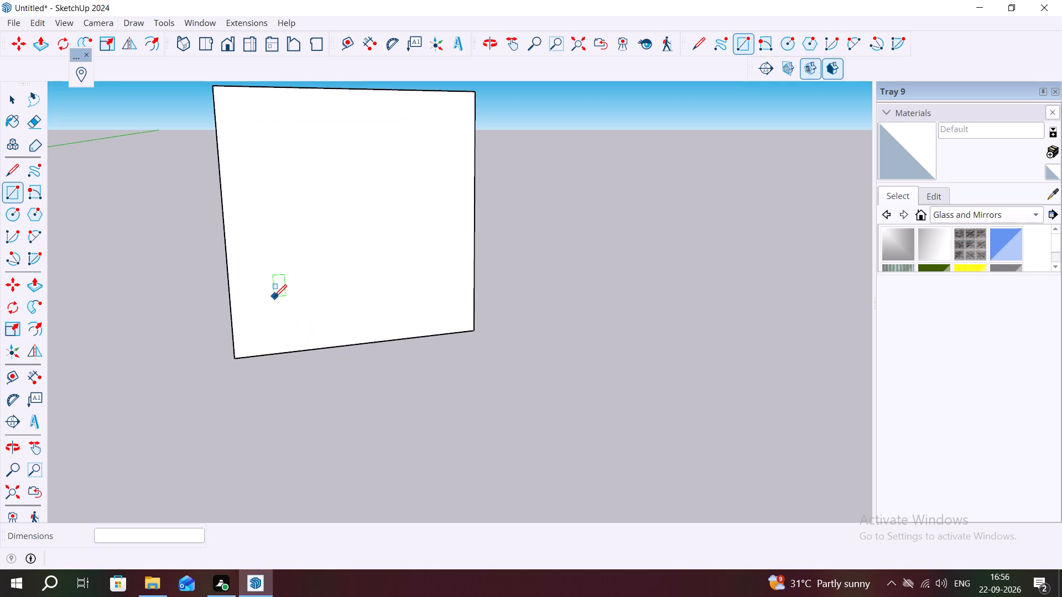
middle_drag(274, 297, 265, 293)
scroll(278, 288, down, 2)
key(Escape)
key(space)
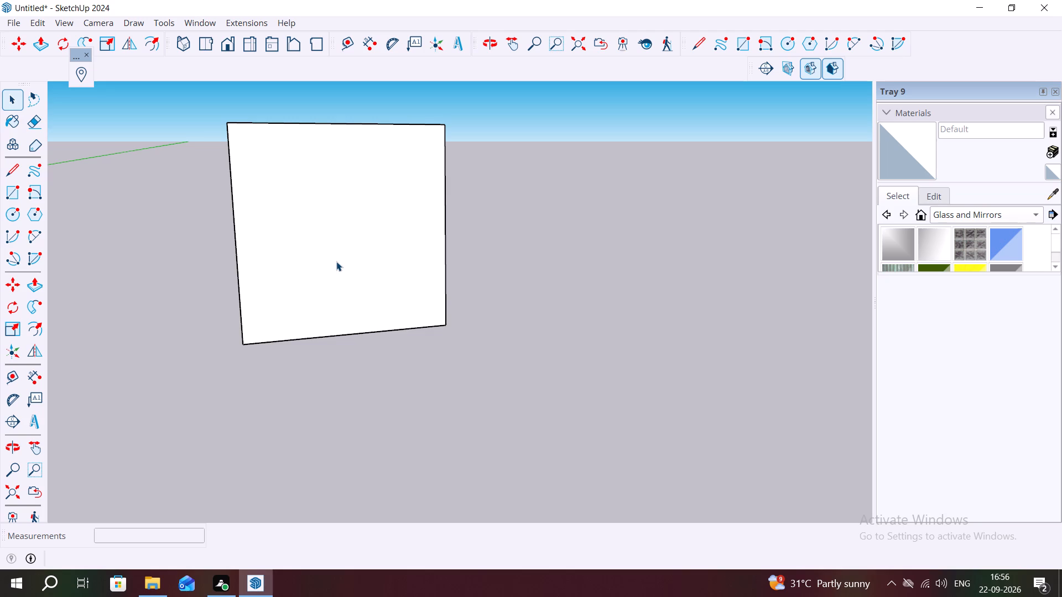
double_click(351, 268)
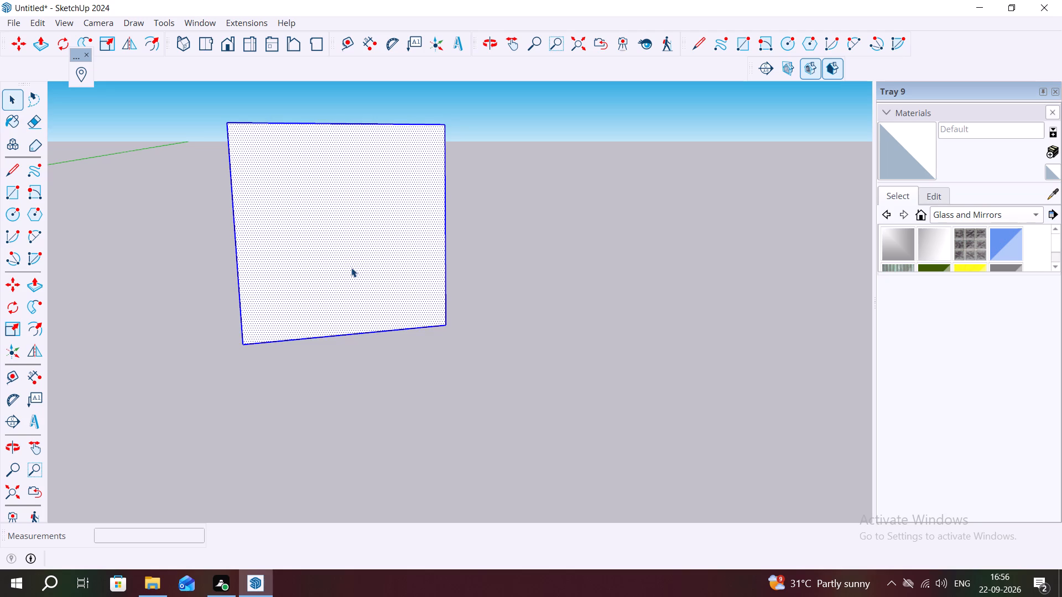
click(348, 268)
double_click(343, 270)
right_click(338, 268)
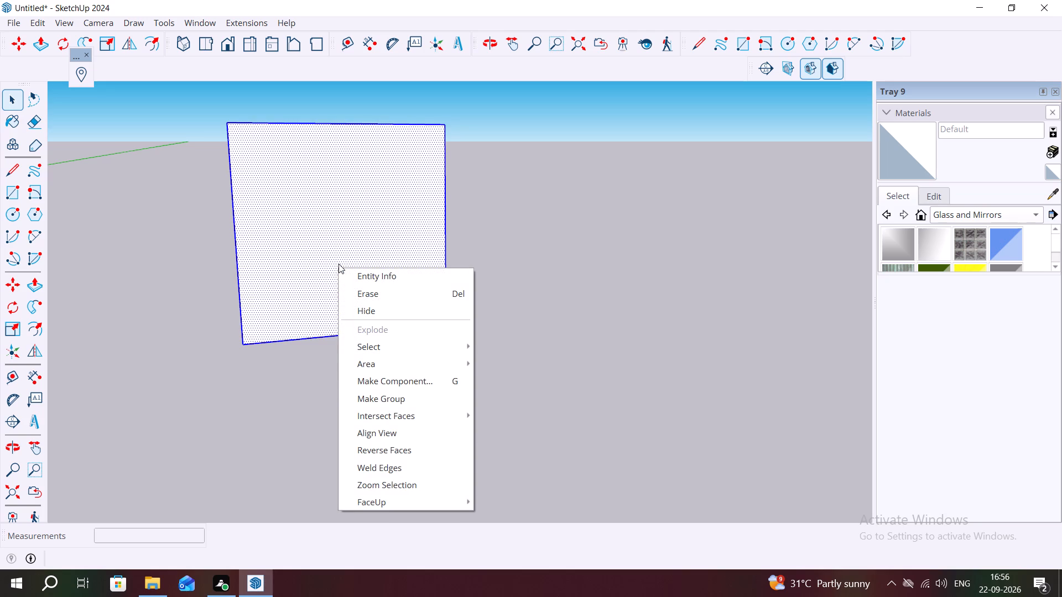
click(373, 394)
Open the square group and group its face and edges again inside it.
triple_click(284, 263)
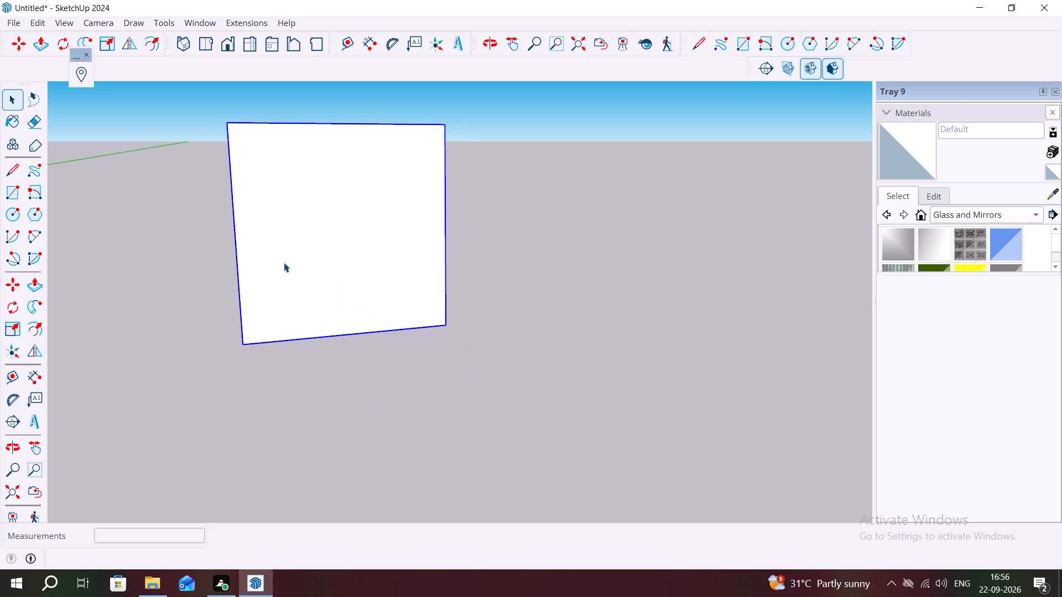
click(284, 263)
right_click(283, 259)
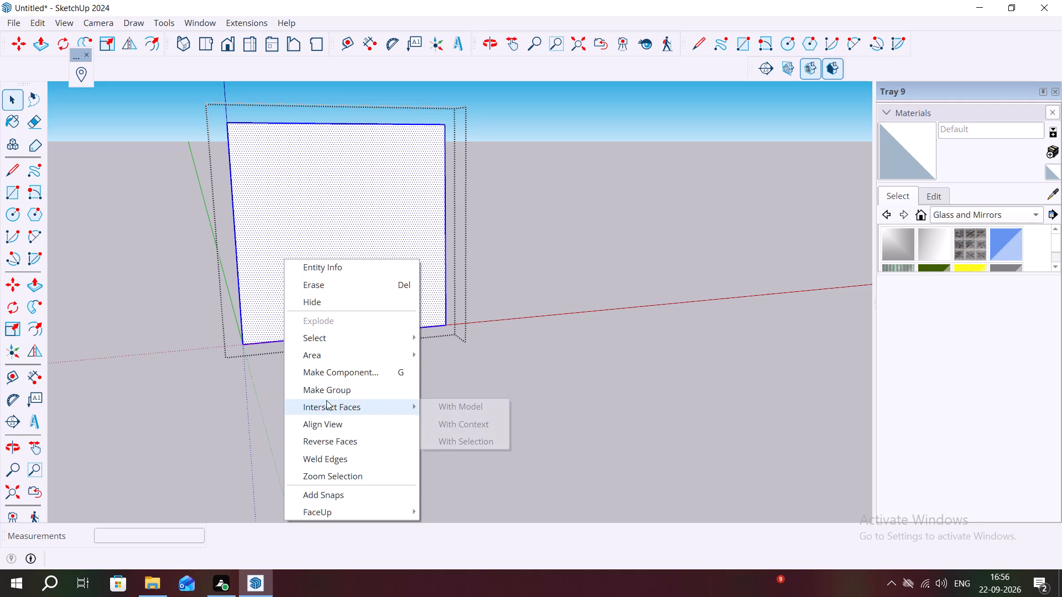
click(334, 386)
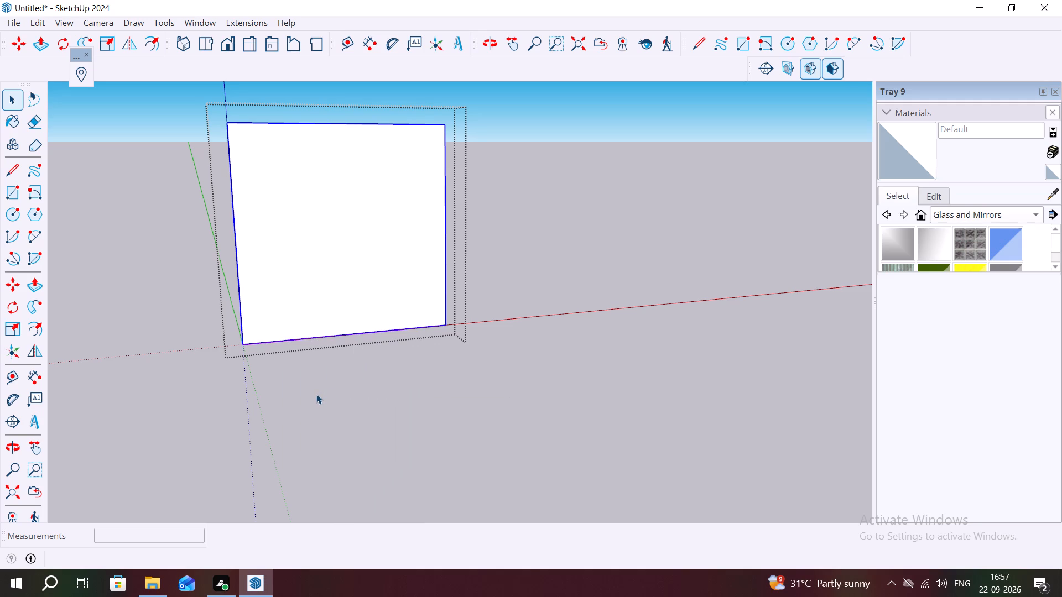
Open the nested group, group the square's face and edges once more, and clear the selection.
scroll(335, 375, down, 3)
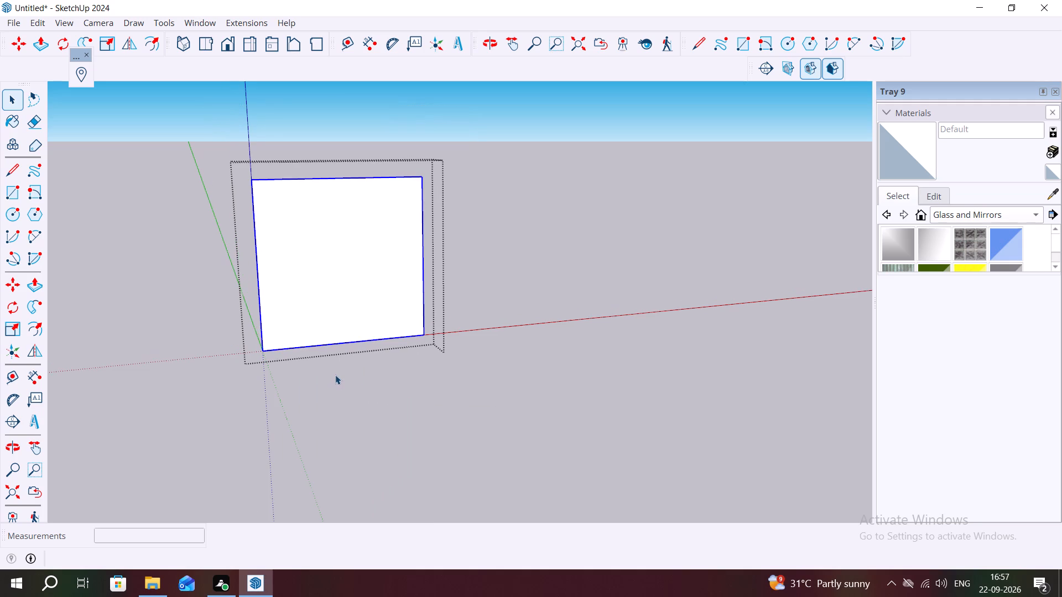
scroll(335, 377, down, 1)
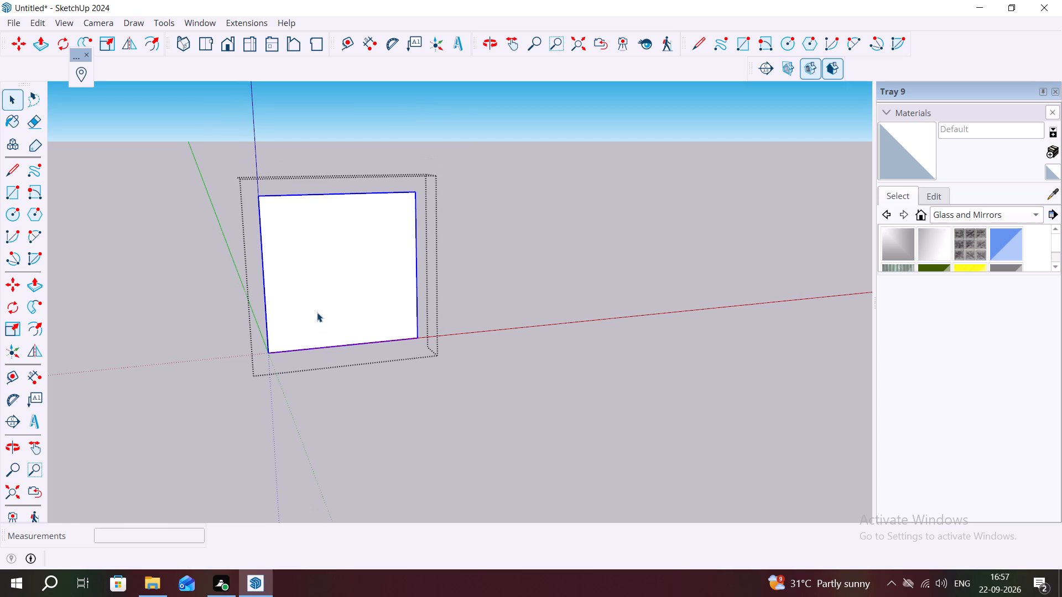
triple_click(315, 277)
click(315, 277)
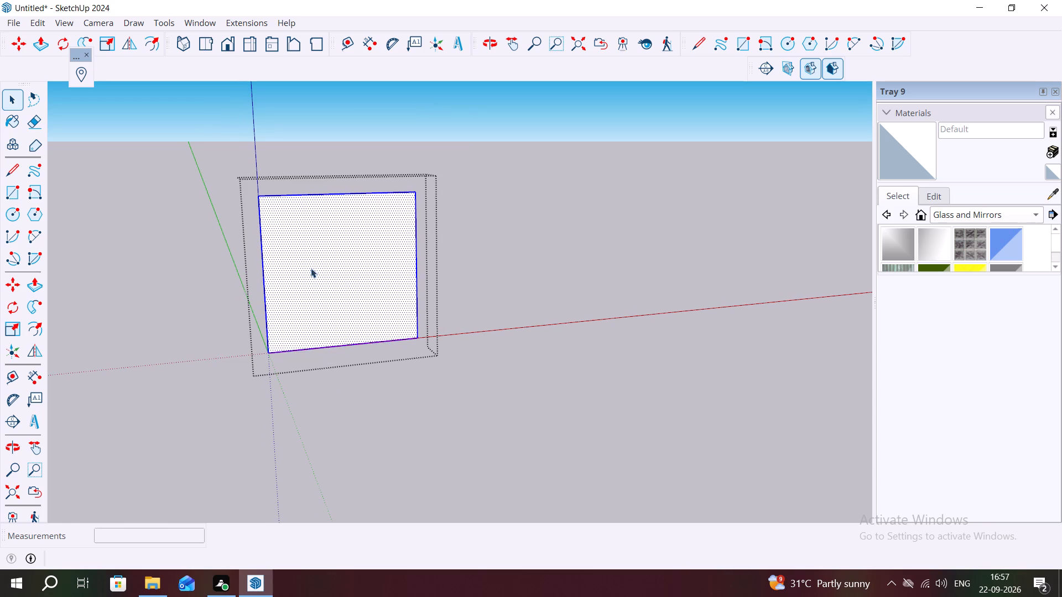
right_drag(302, 268, 291, 270)
click(335, 396)
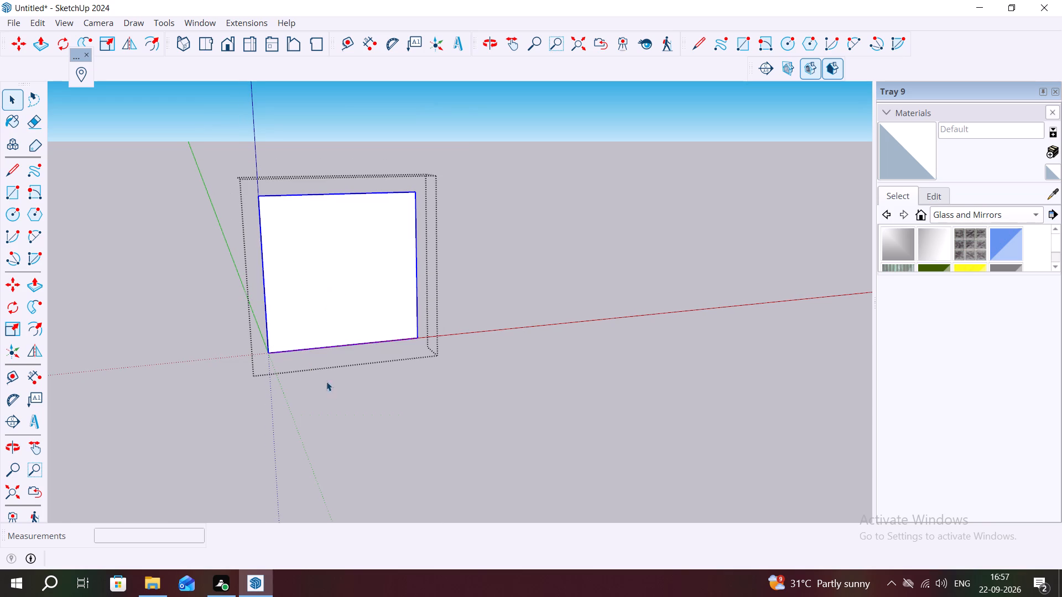
click(355, 290)
click(602, 301)
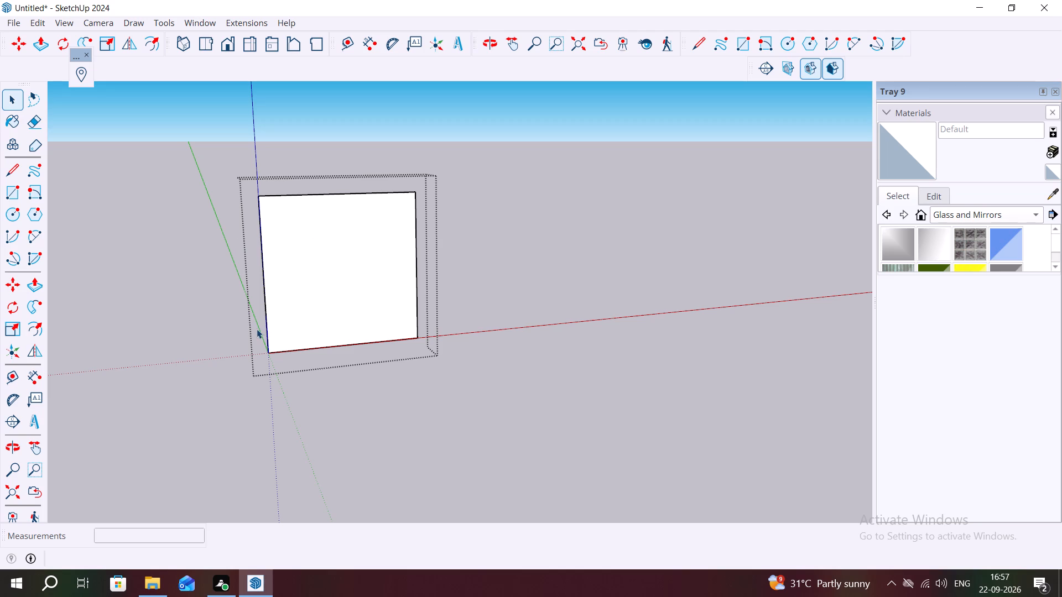
Draw a 100 mm vertical line up the square's side edge from its bottom corner at the group's axes origin.
middle_drag(254, 316, 260, 267)
scroll(266, 336, up, 9)
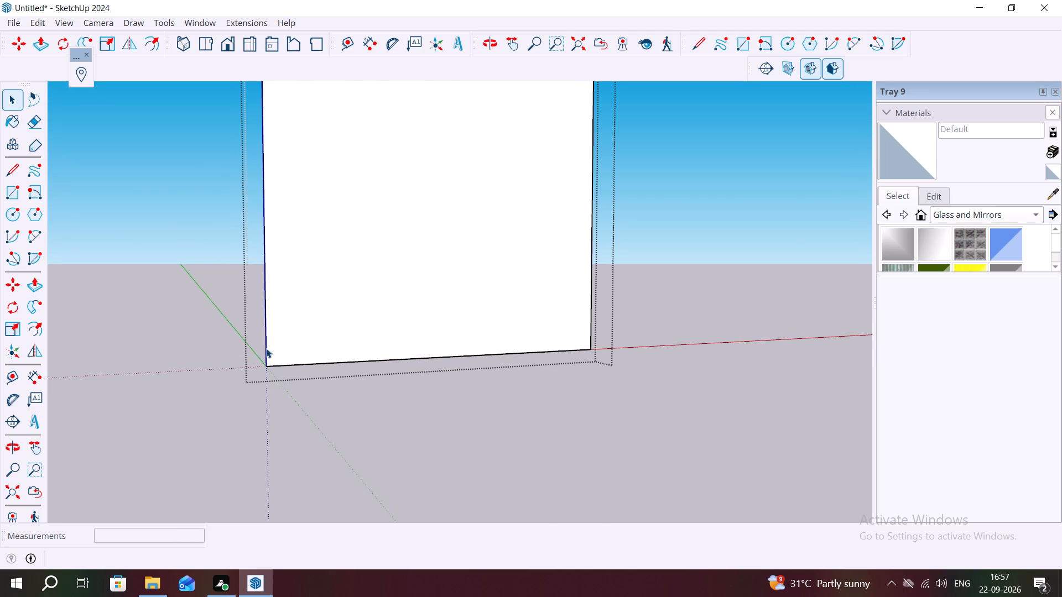
key(l)
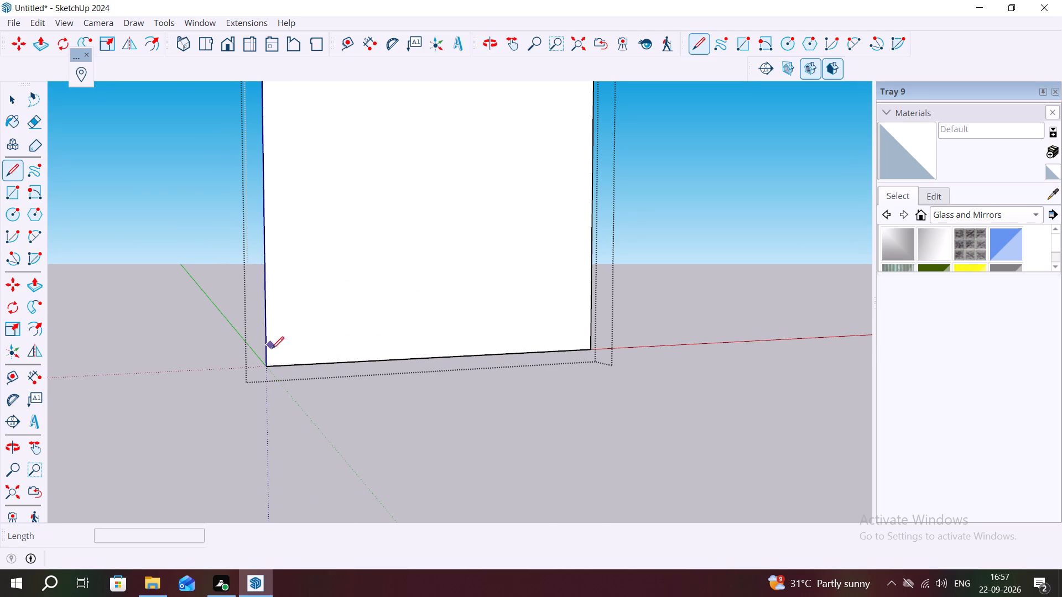
click(264, 366)
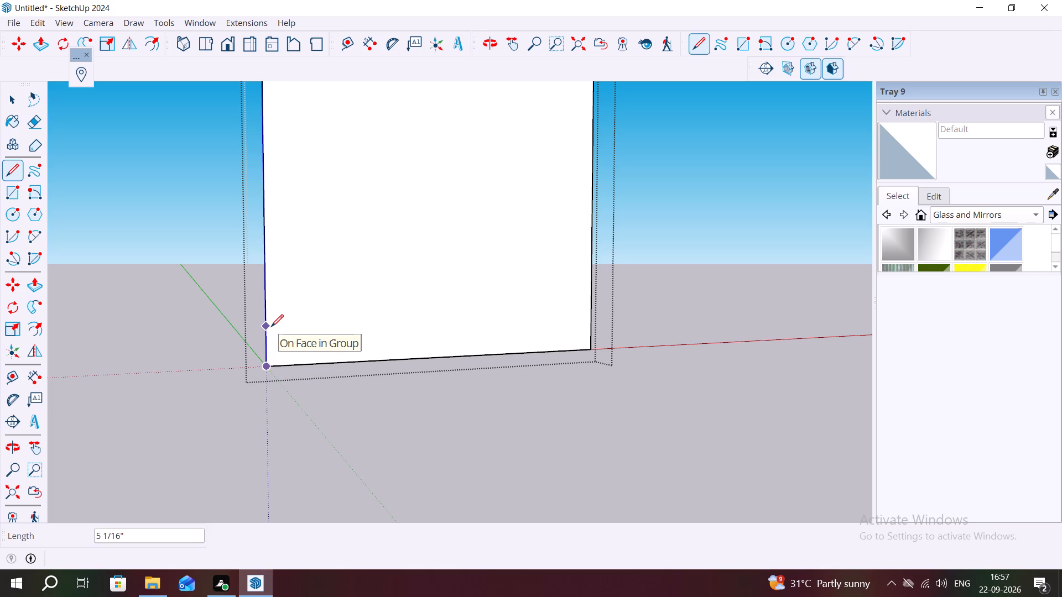
text(100)
text(MM)
key(Return)
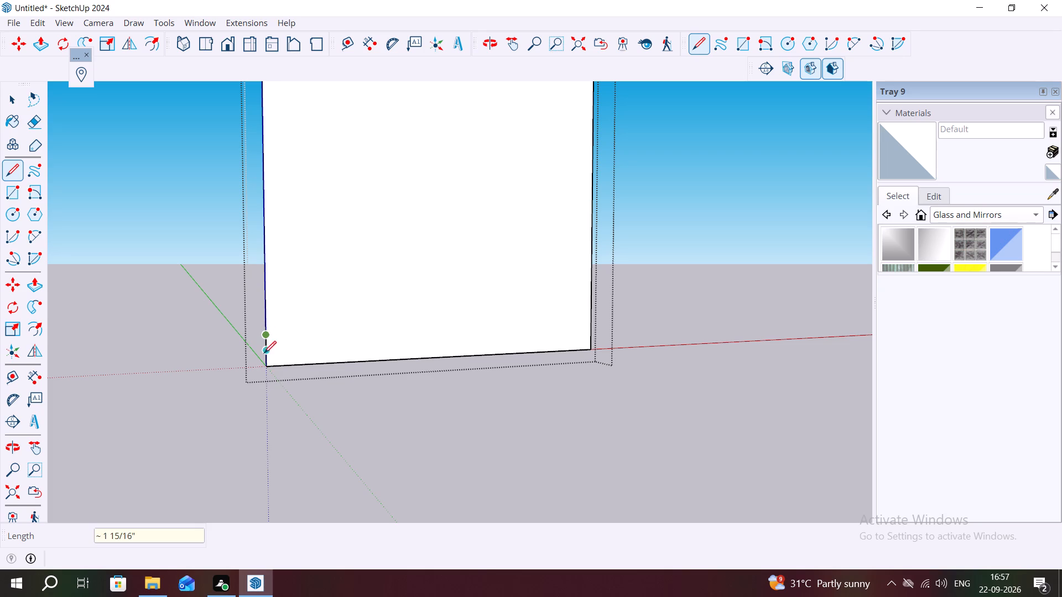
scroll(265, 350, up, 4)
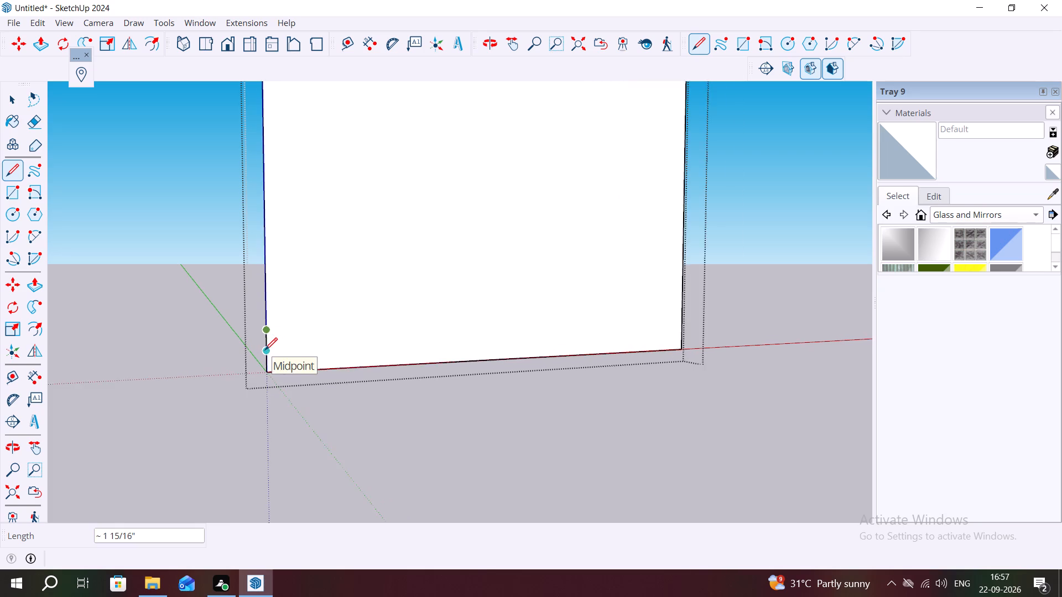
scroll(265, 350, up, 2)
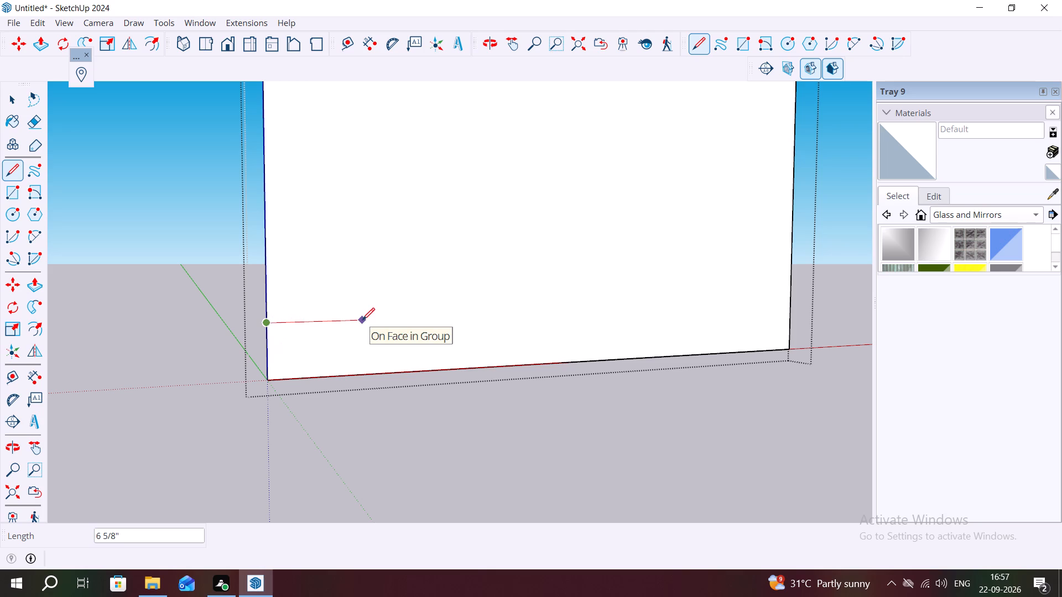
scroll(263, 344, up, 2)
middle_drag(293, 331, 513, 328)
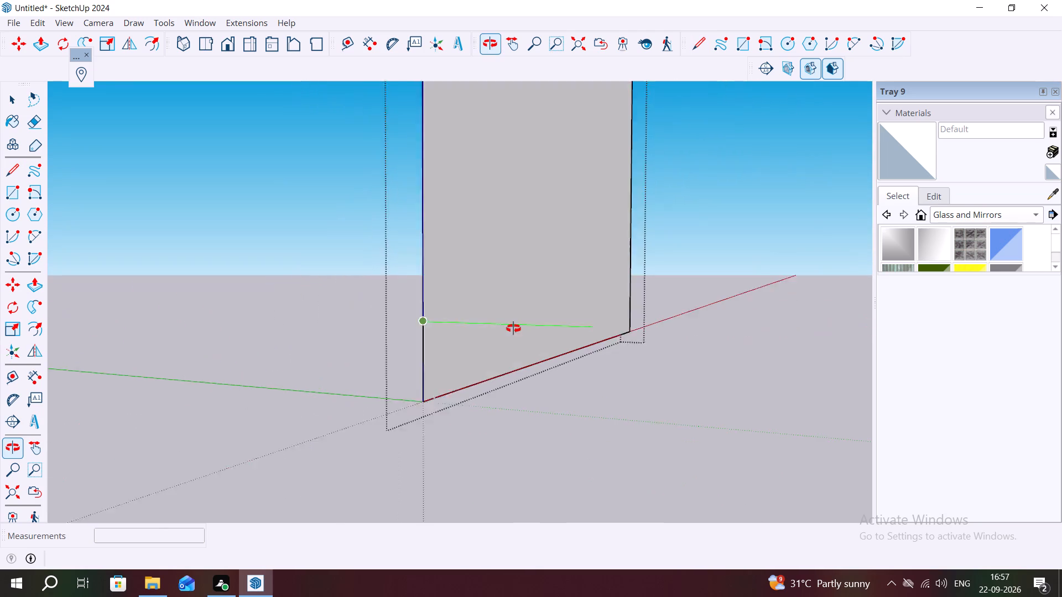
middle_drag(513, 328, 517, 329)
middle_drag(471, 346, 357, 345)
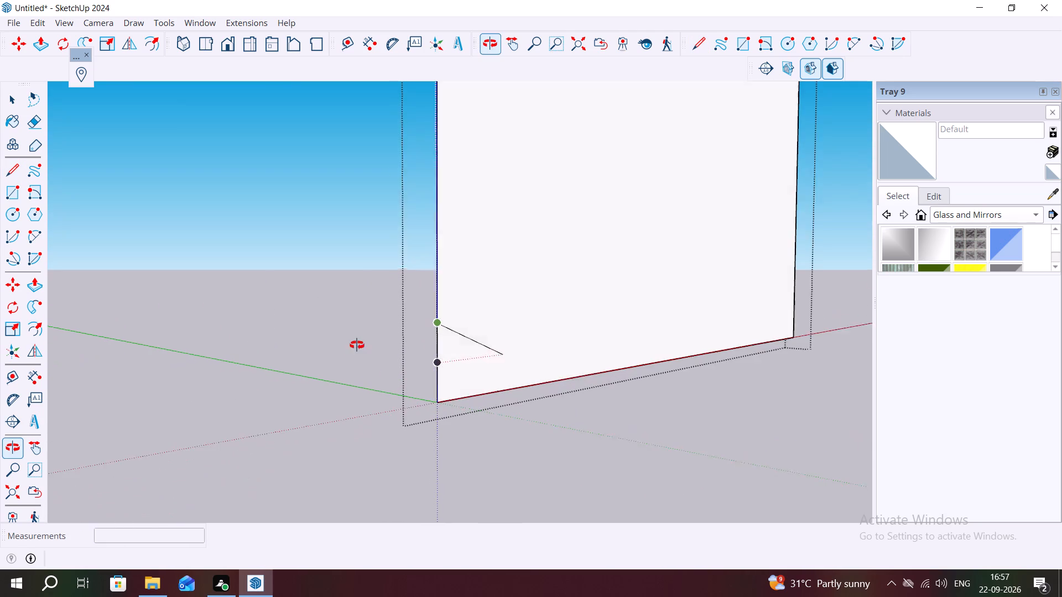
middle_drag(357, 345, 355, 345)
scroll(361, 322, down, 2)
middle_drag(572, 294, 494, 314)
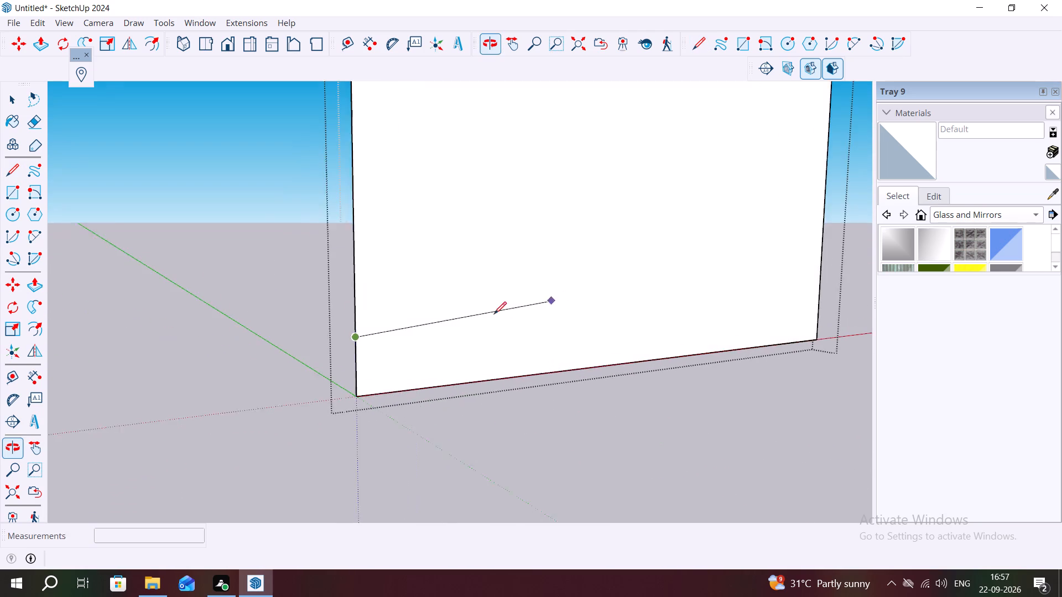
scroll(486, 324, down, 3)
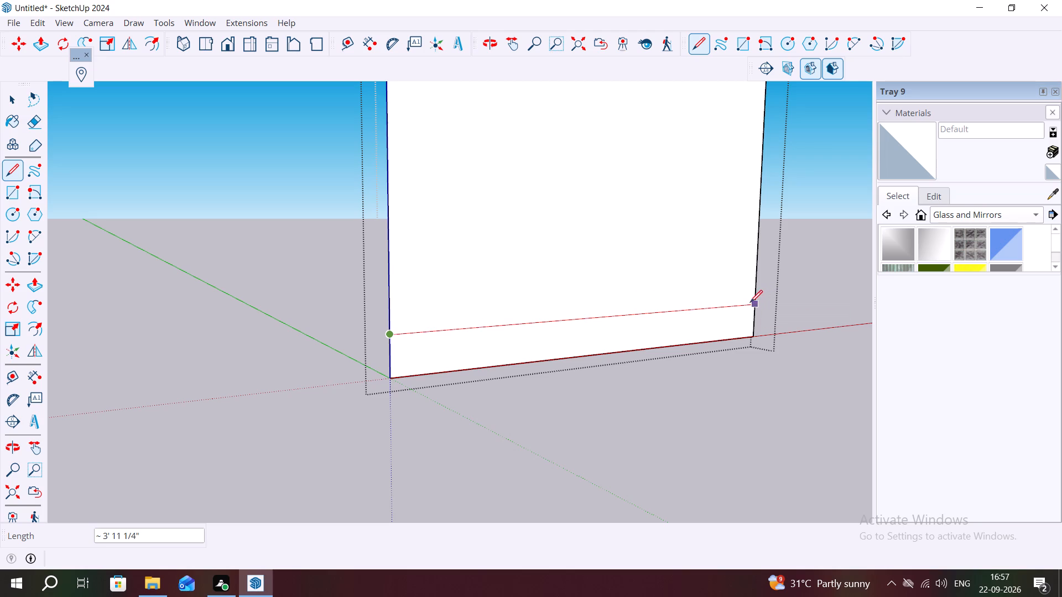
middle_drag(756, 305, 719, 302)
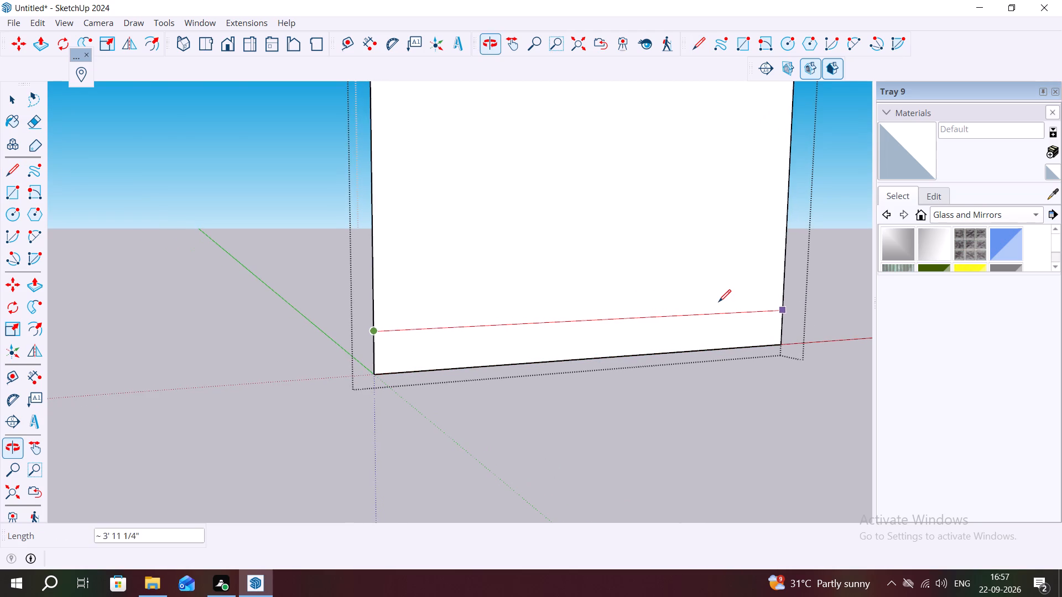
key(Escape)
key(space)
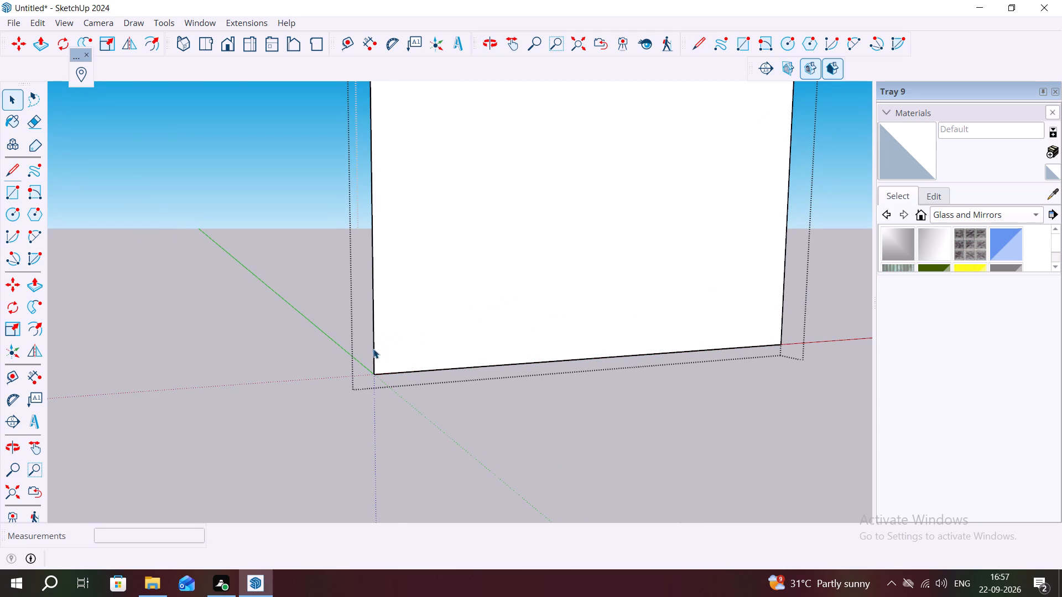
Undo the 100 mm side-edge line and the nested groupings inside the square's outer group.
click(372, 349)
click(372, 349)
key(ctrl+z)
key(ctrl+z)
key(ctrl+z)
key(ctrl+z)
key(ctrl+z)
key(ctrl+z)
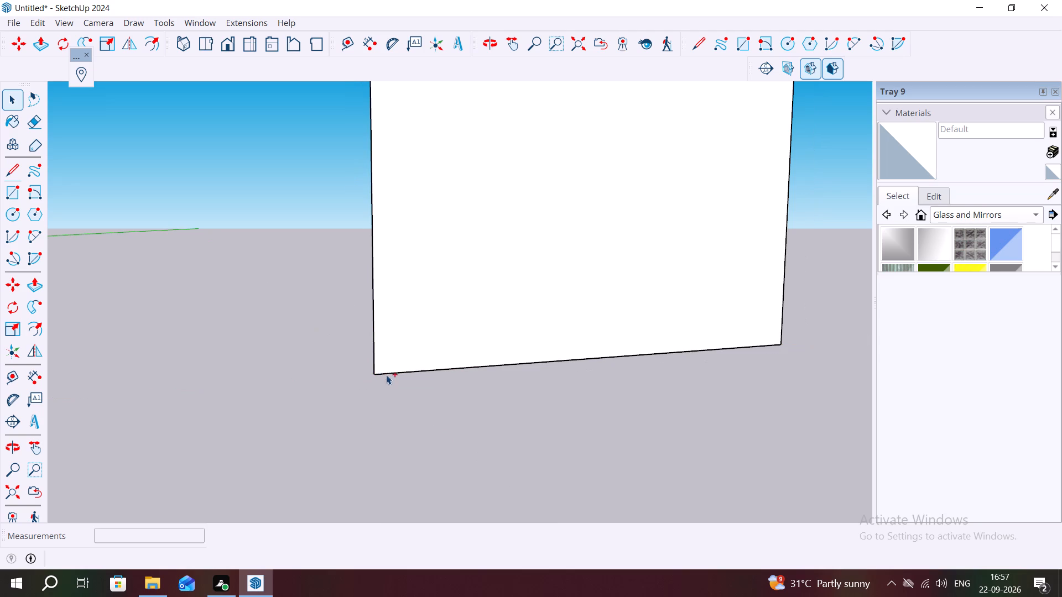
Draw a 10 mm vertical line upward from the square's base edge, close to its bottom corner.
click(384, 353)
scroll(377, 360, up, 6)
scroll(380, 362, down, 3)
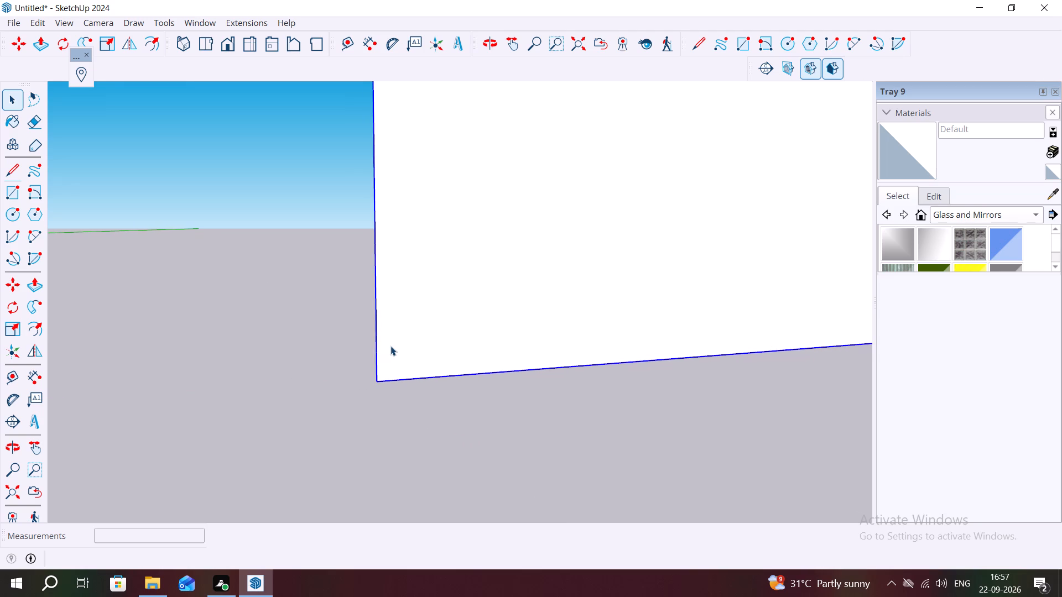
scroll(391, 346, down, 3)
middle_drag(391, 349, 349, 321)
key(Escape)
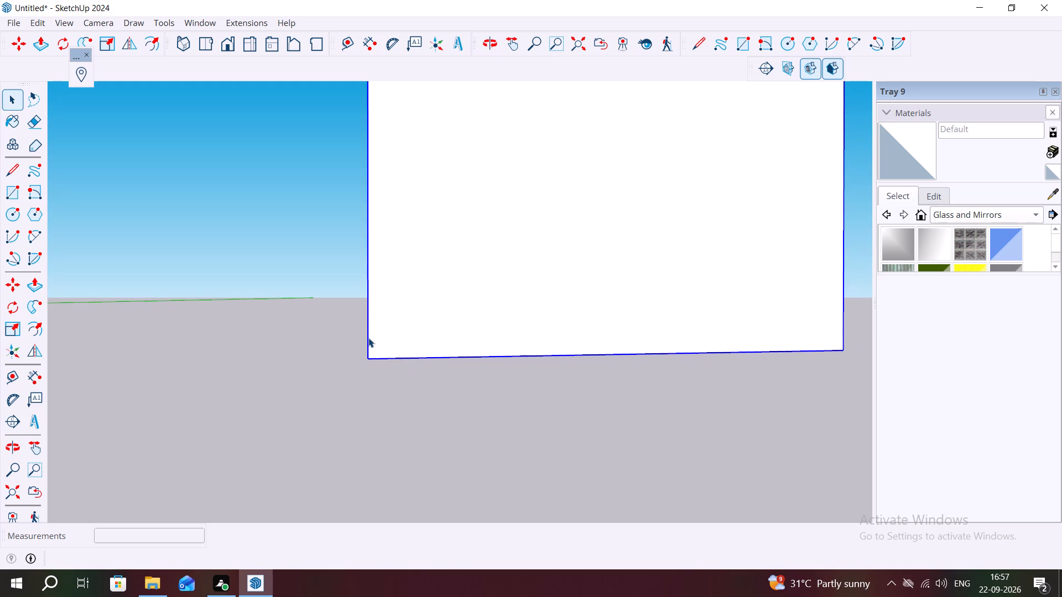
key(l)
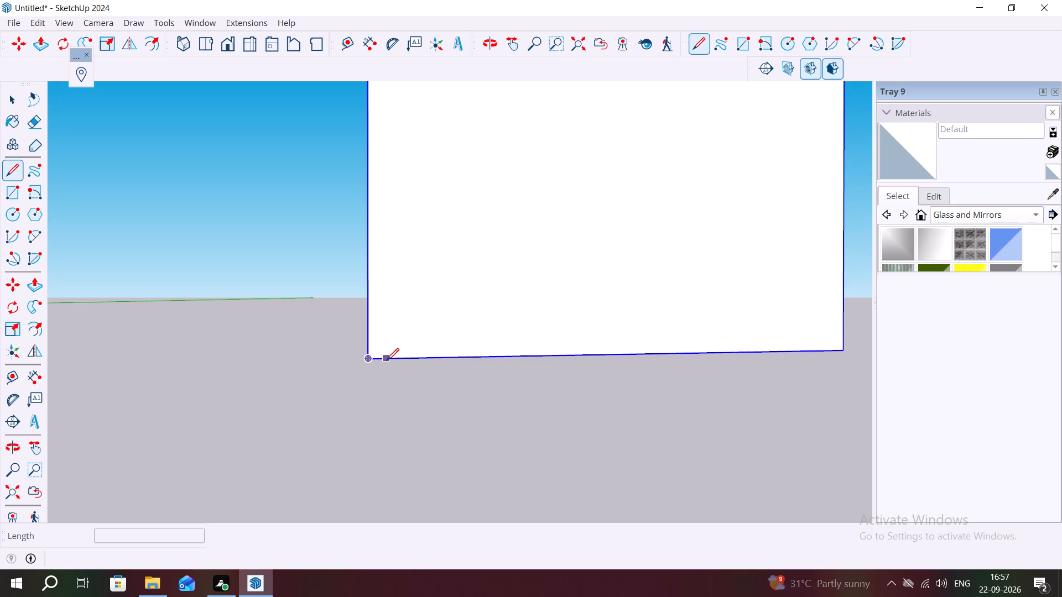
click(389, 360)
text(10)
text(MM)
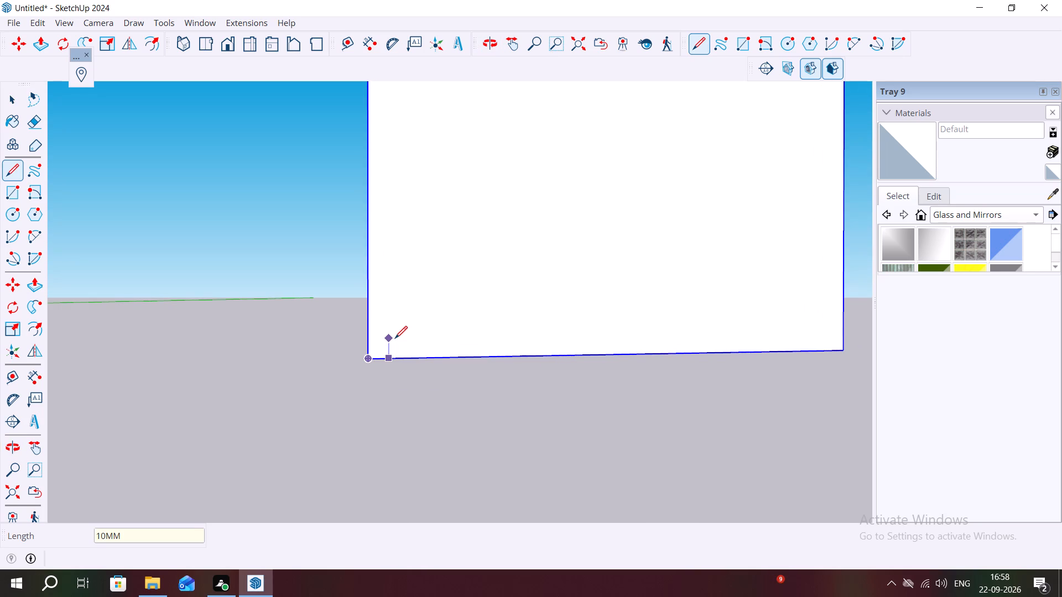
key(Return)
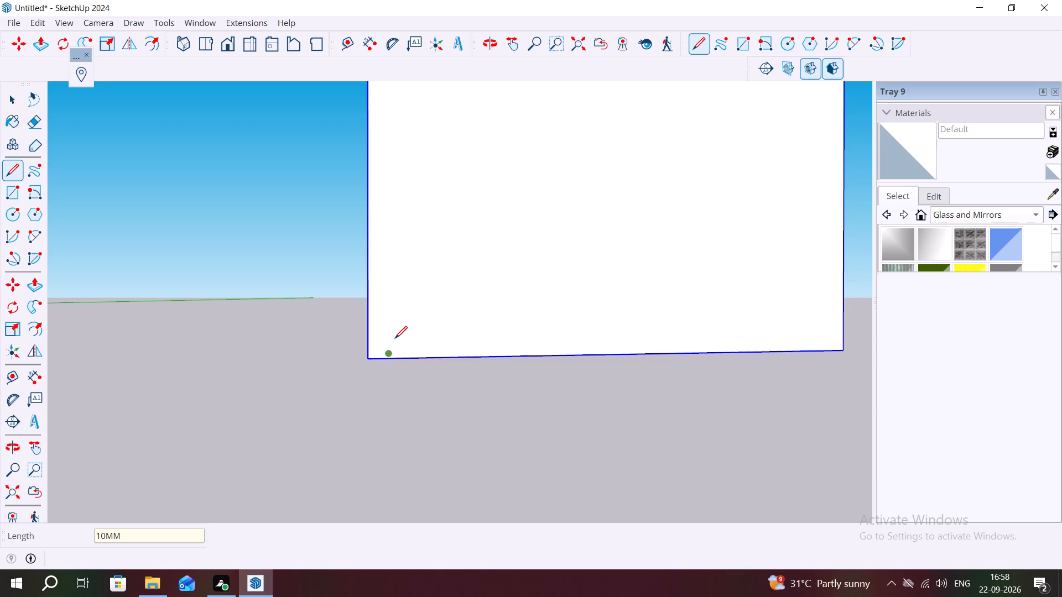
Continue the line horizontally from the top of the 10 mm line to the square's nearby side edge.
scroll(374, 354, up, 18)
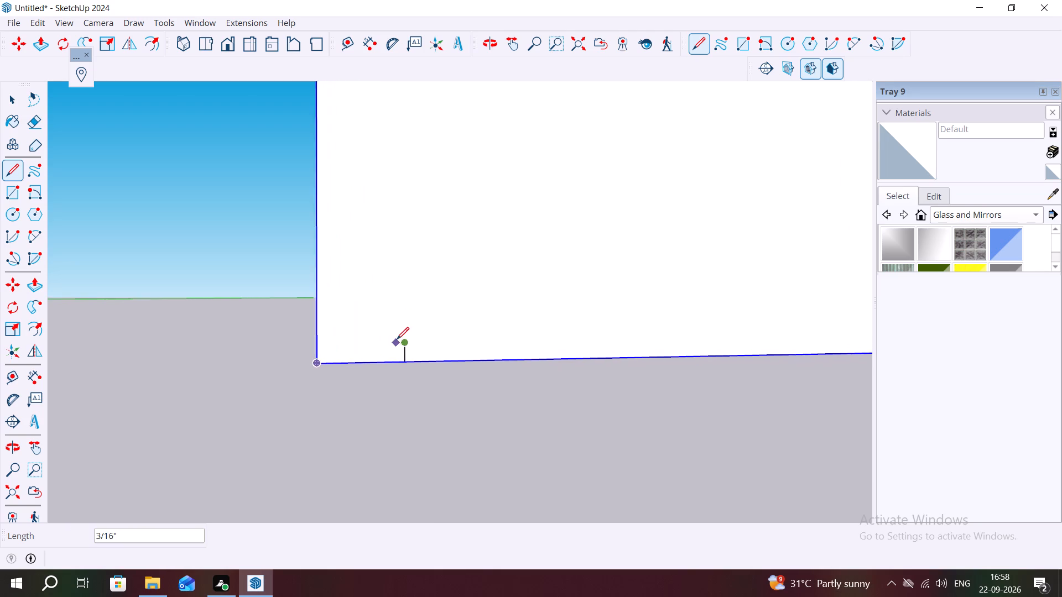
scroll(397, 339, up, 3)
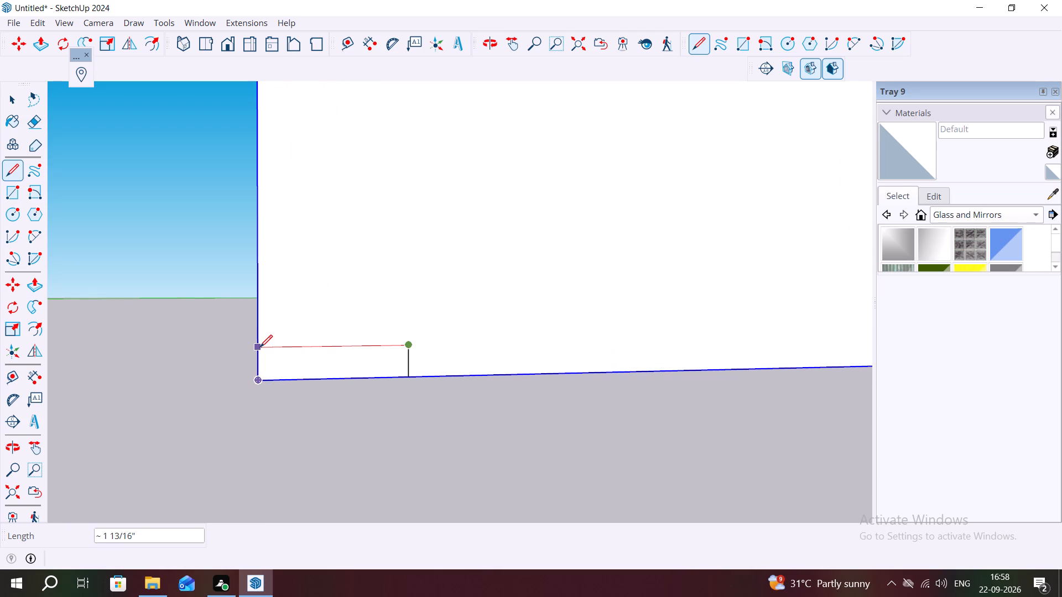
click(260, 347)
Draw a horizontal line from that side-edge point across the full face to the square's opposite side edge.
scroll(396, 354, down, 8)
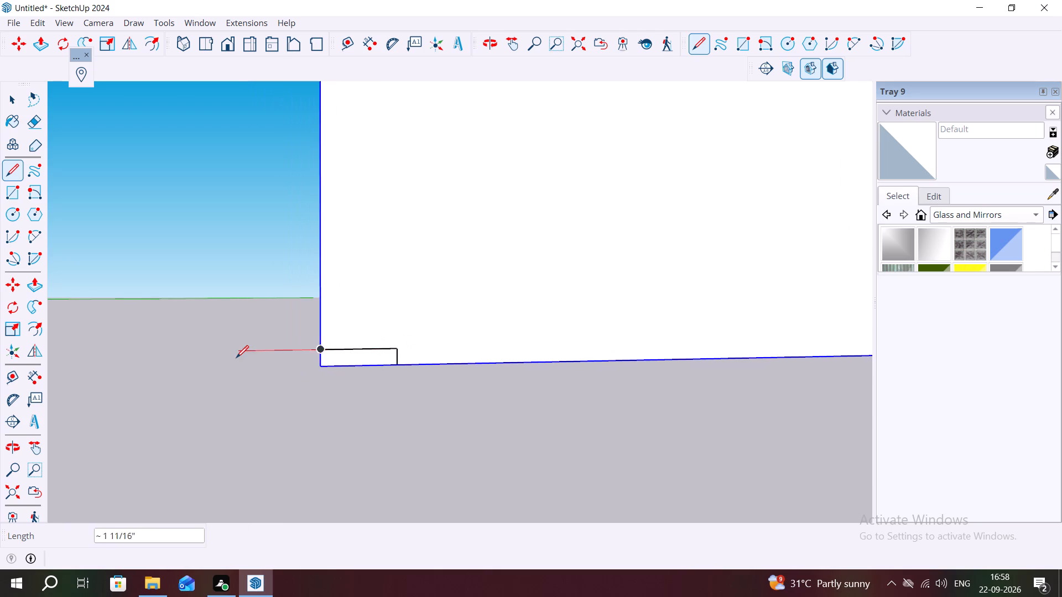
scroll(236, 358, down, 11)
scroll(447, 333, down, 4)
scroll(195, 326, down, 4)
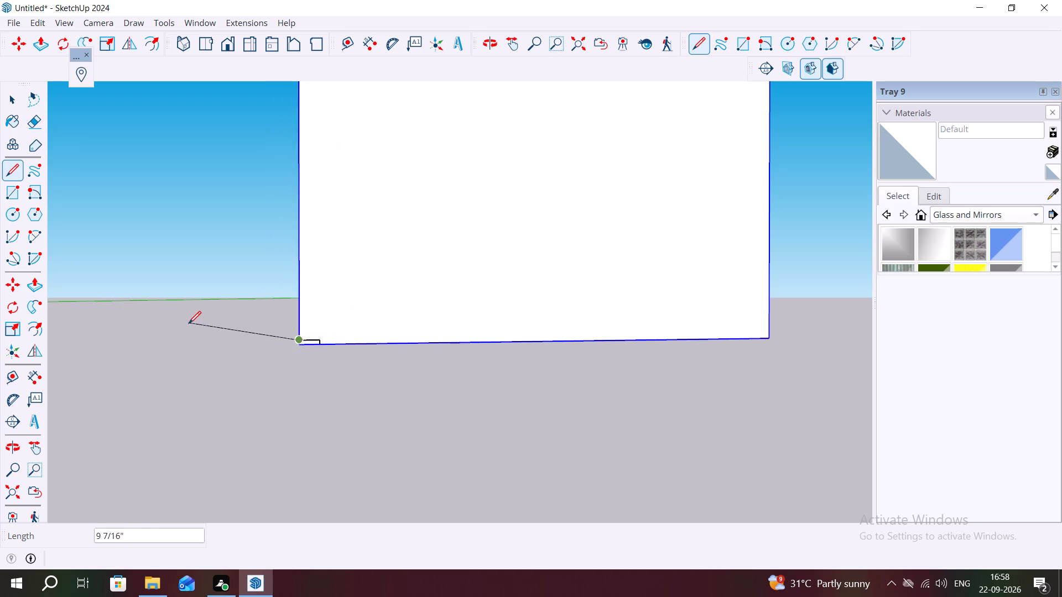
scroll(189, 323, down, 3)
scroll(606, 323, up, 4)
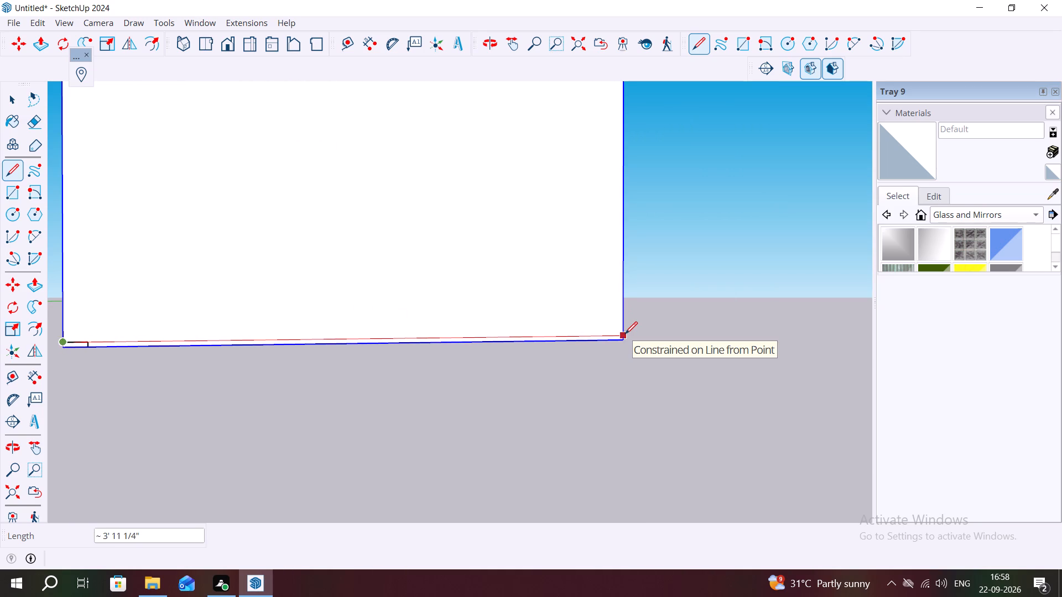
click(625, 334)
scroll(599, 342, up, 17)
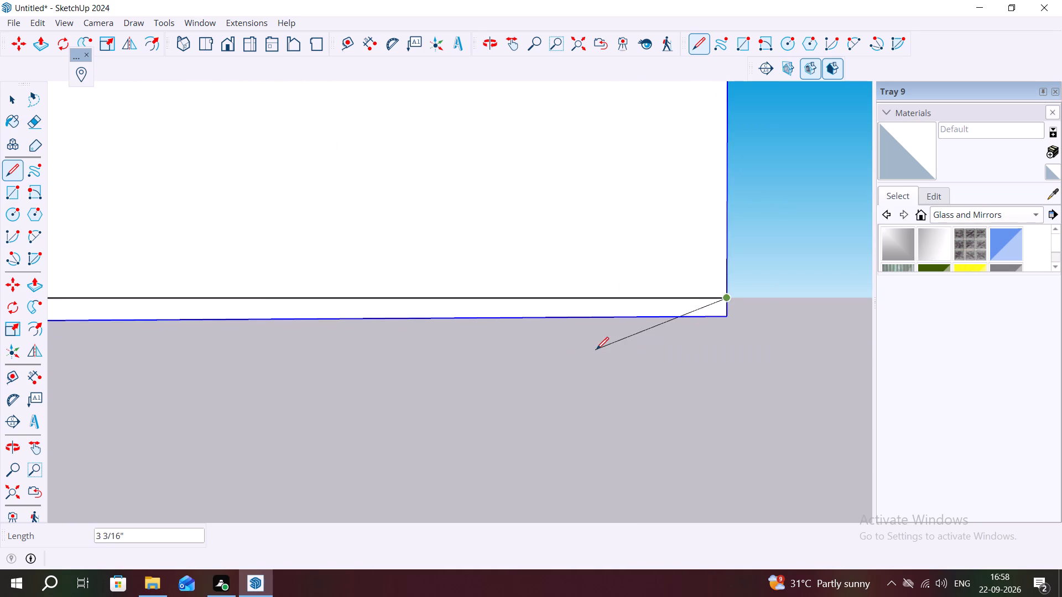
scroll(596, 349, up, 1)
middle_drag(596, 349, 599, 322)
scroll(597, 331, up, 5)
scroll(617, 333, down, 3)
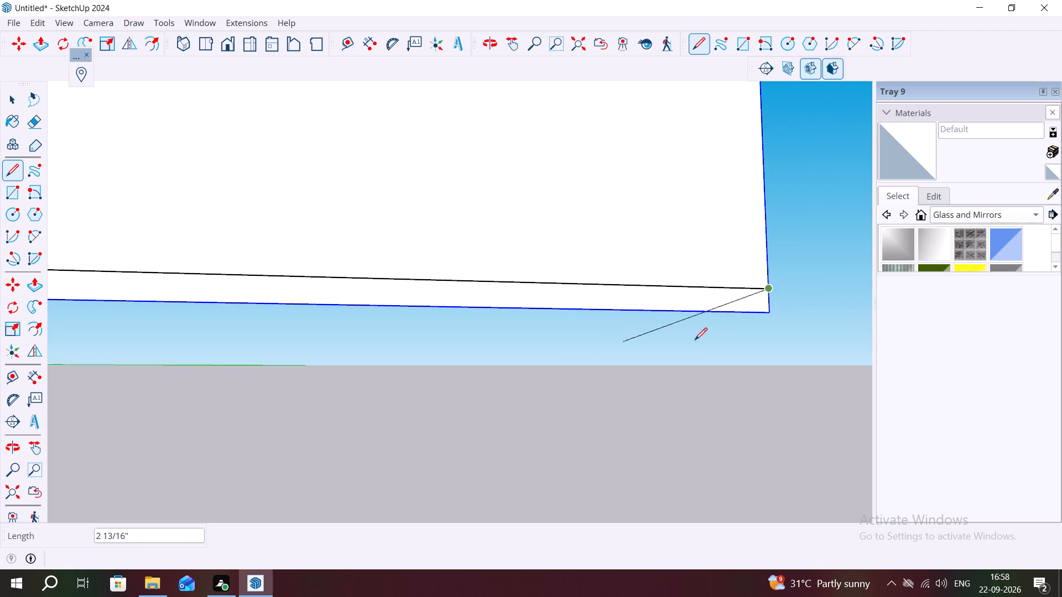
key(Escape)
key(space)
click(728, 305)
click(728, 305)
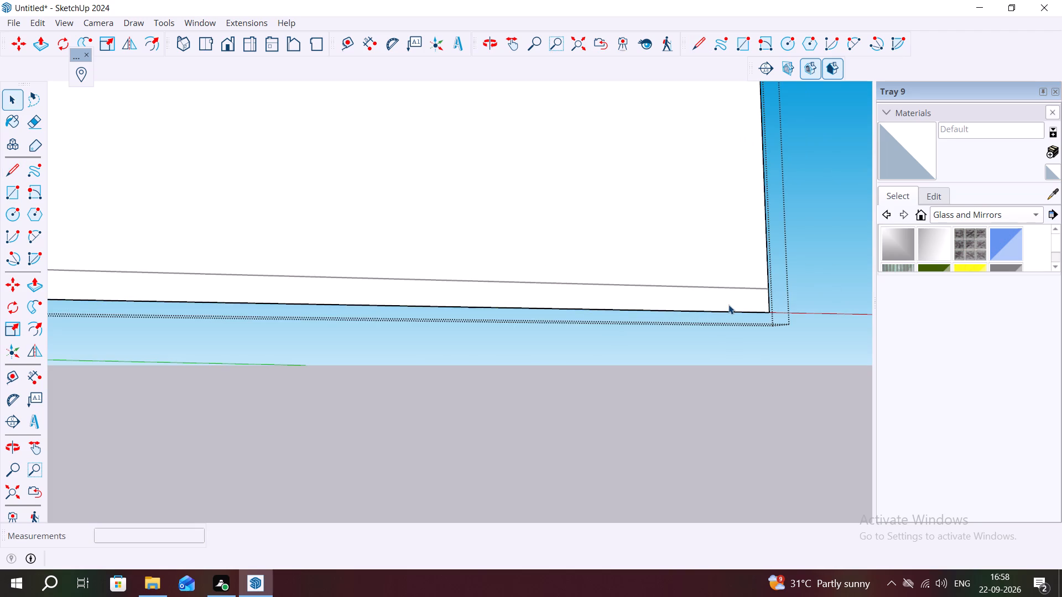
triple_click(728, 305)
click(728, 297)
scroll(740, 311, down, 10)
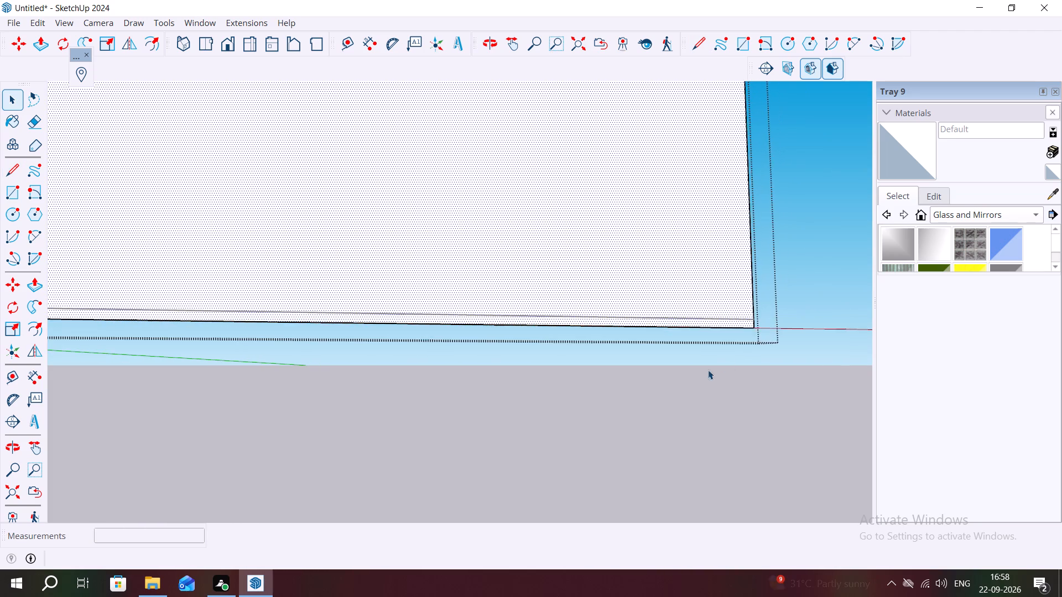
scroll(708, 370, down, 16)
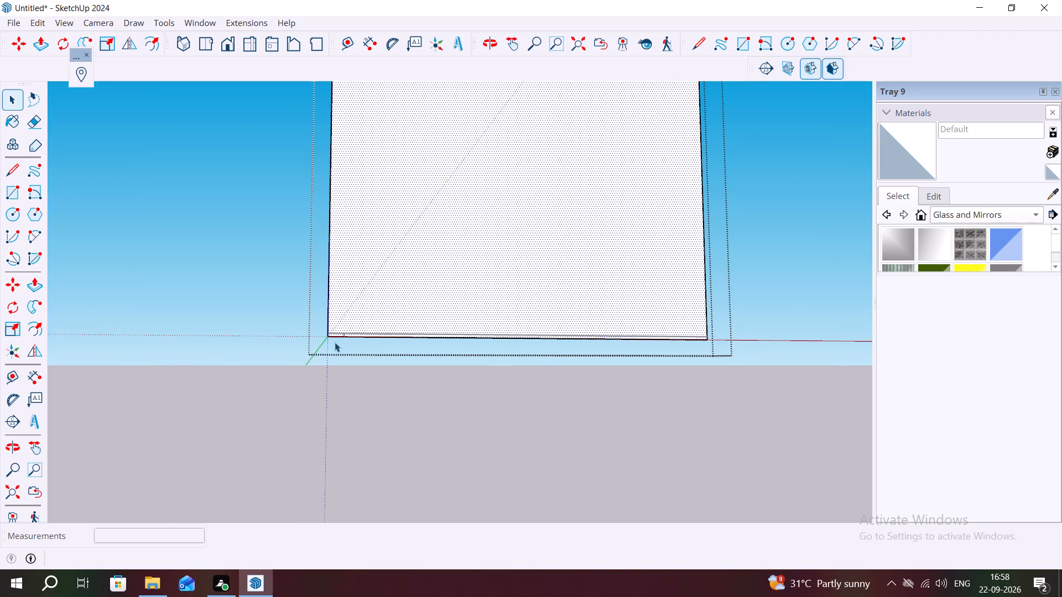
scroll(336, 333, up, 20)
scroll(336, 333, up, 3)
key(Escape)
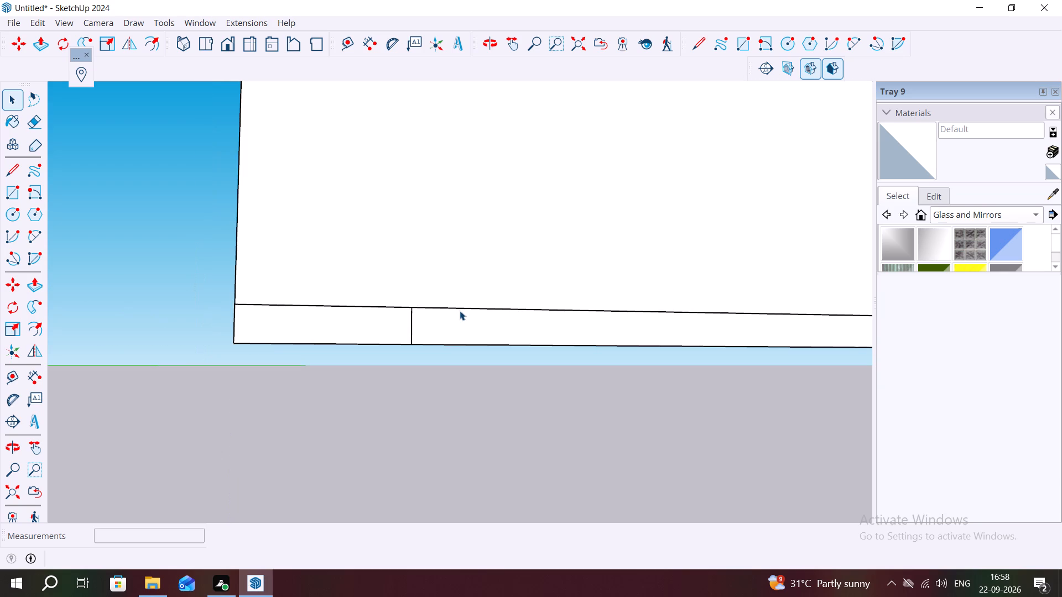
Erase the short vertical 10 mm line between the base edge and the horizontal line.
key(e)
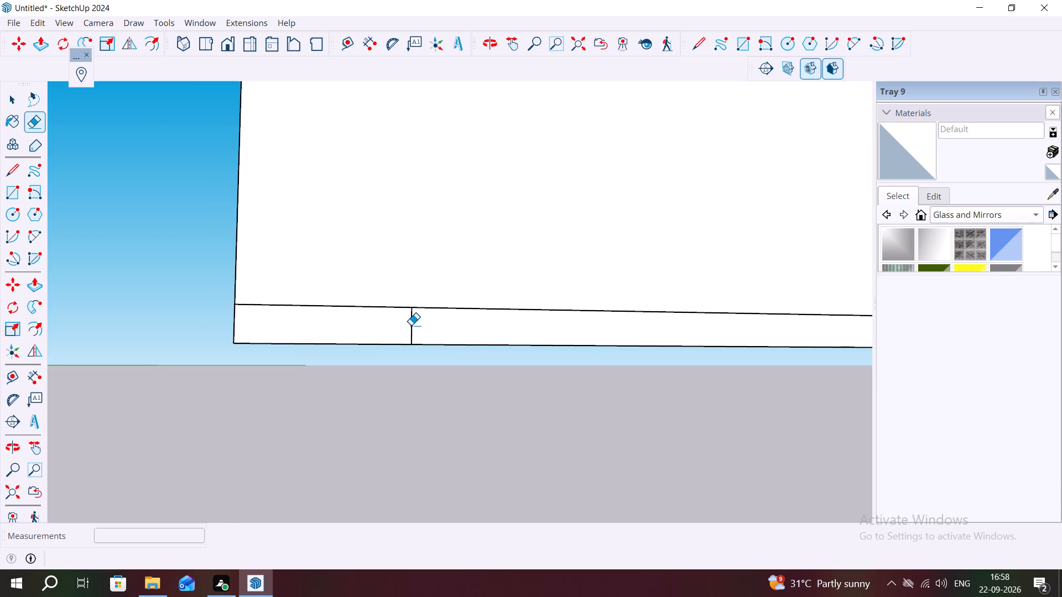
click(411, 325)
key(Escape)
key(space)
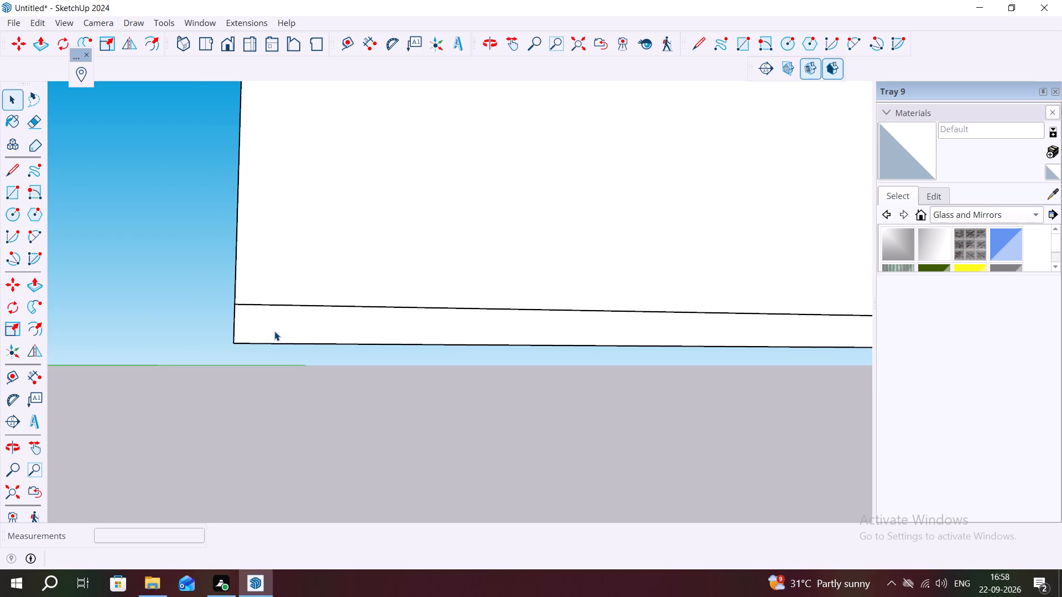
Draw a rectangle covering the base strip, from the horizontal line's side-edge endpoint to the square's opposite bottom corner.
text(RE)
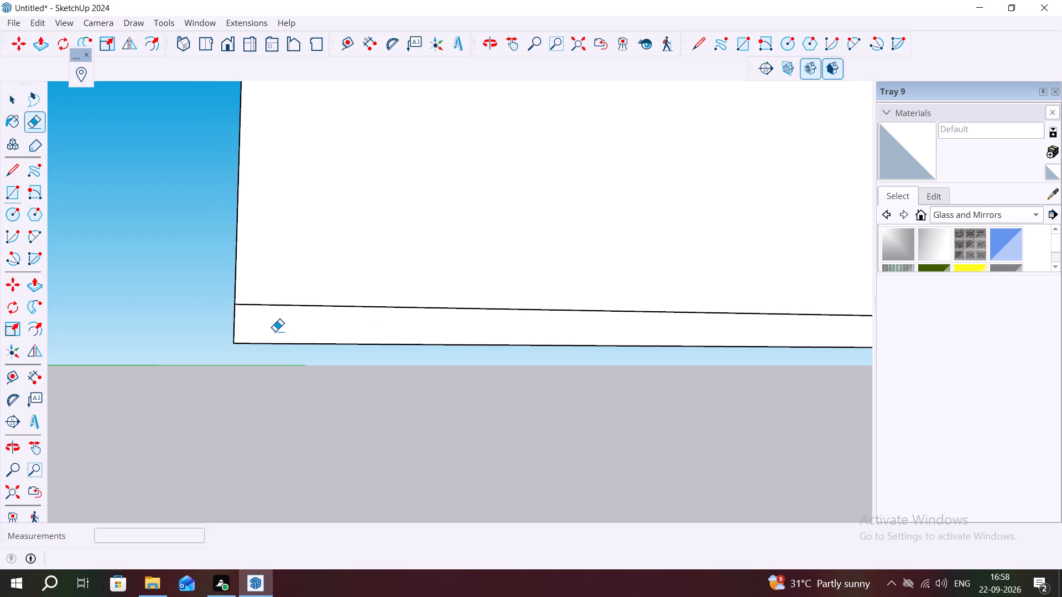
key(c)
key(Escape)
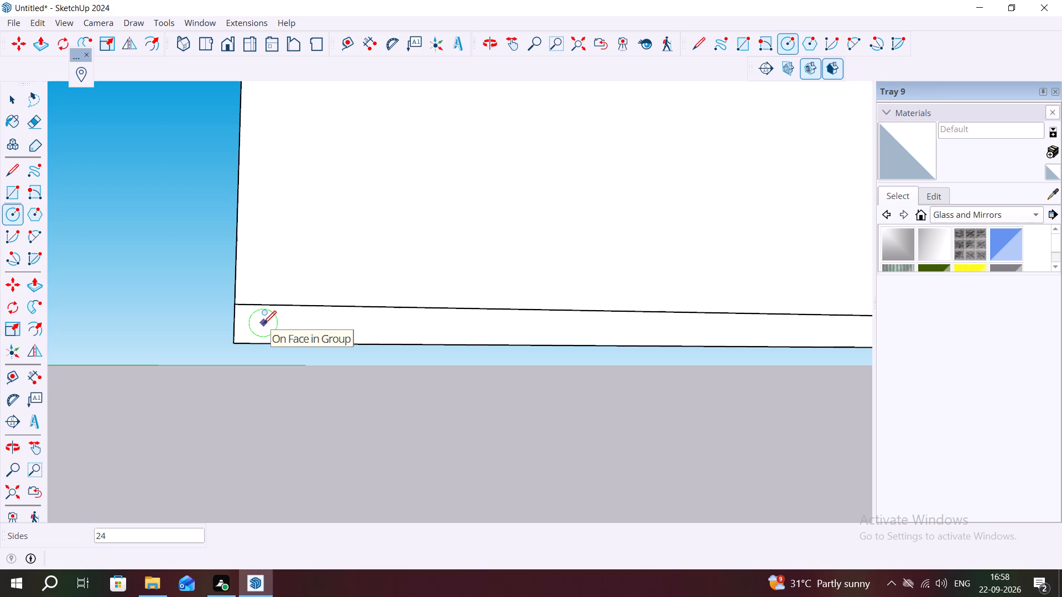
key(r)
click(237, 303)
scroll(249, 342, down, 2)
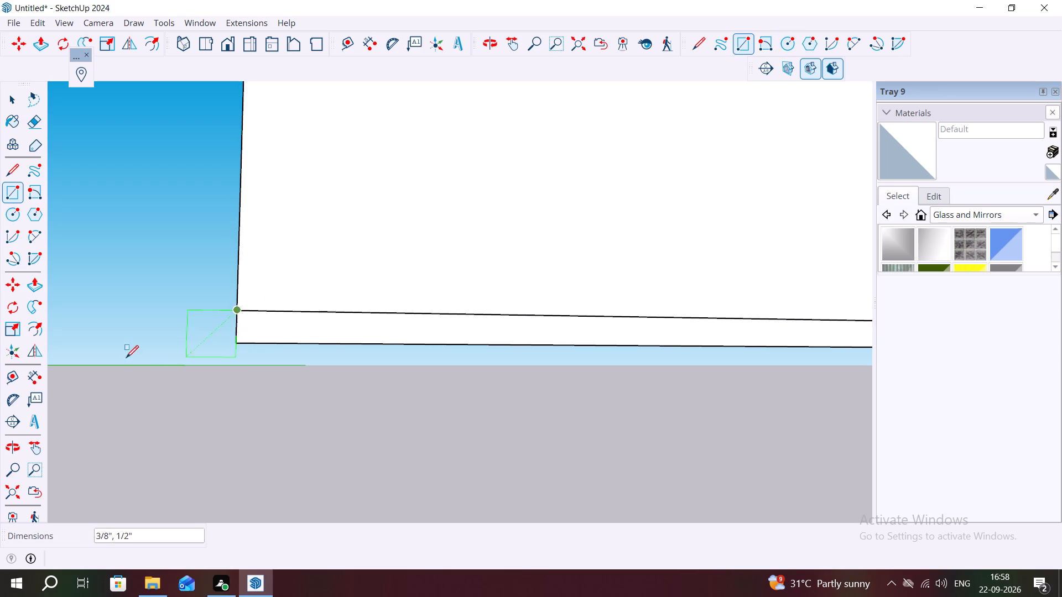
scroll(126, 358, down, 6)
scroll(360, 343, down, 10)
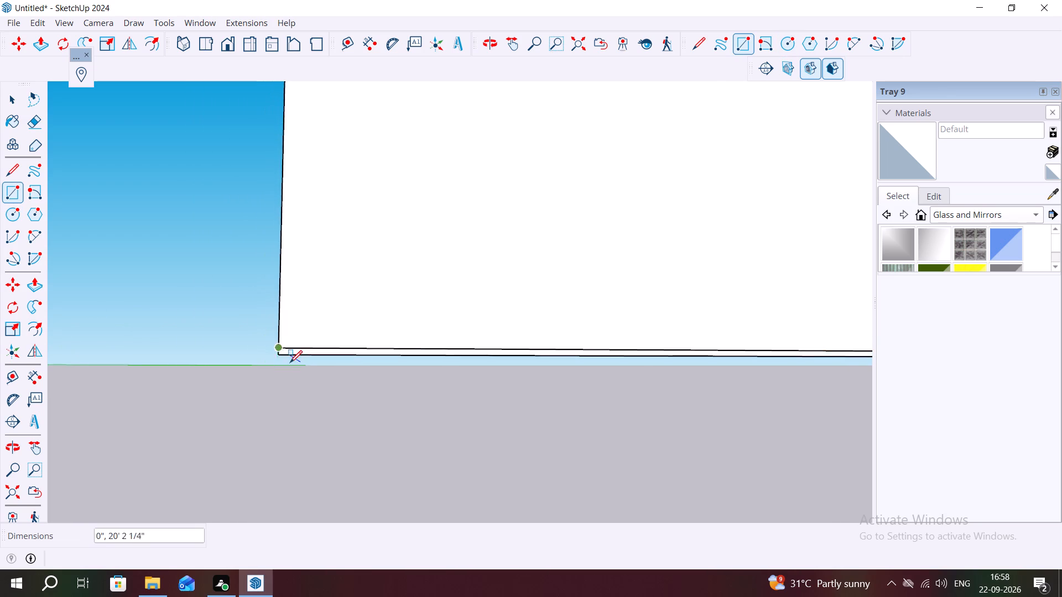
scroll(290, 363, down, 7)
scroll(705, 357, up, 5)
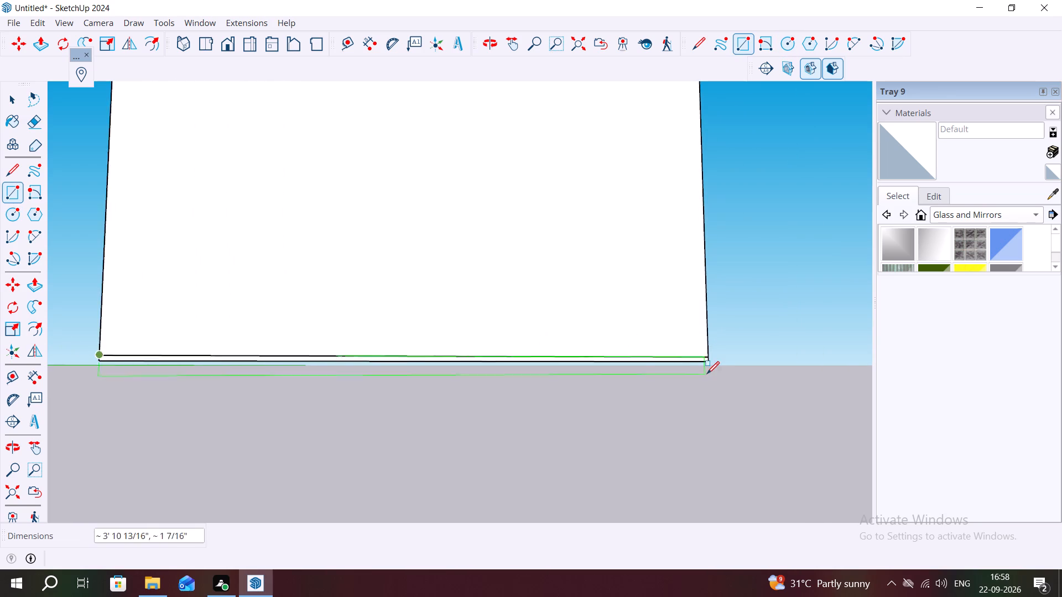
scroll(707, 374, up, 16)
scroll(711, 361, up, 5)
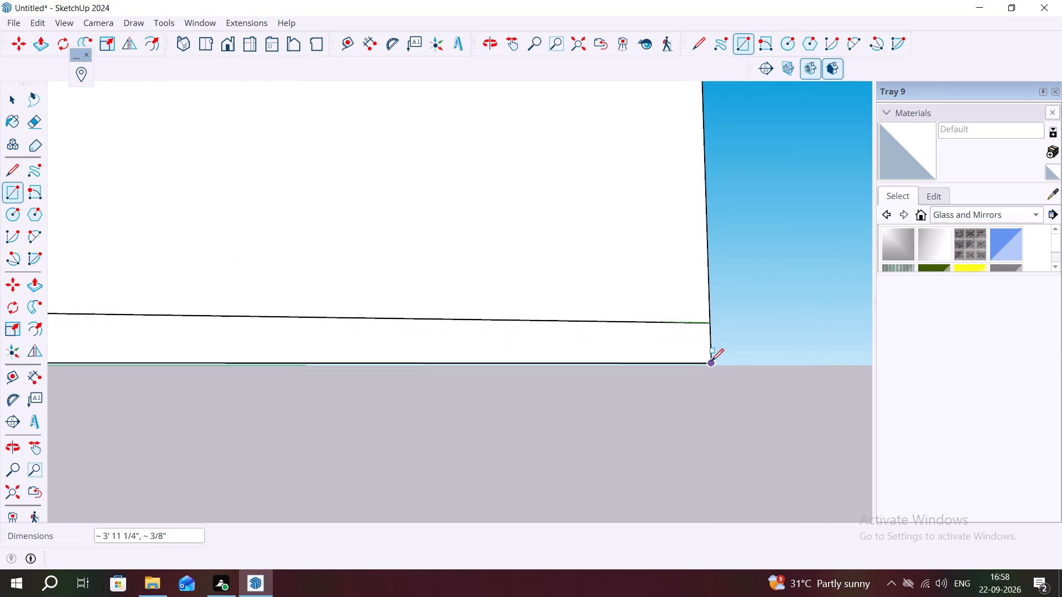
click(711, 364)
key(space)
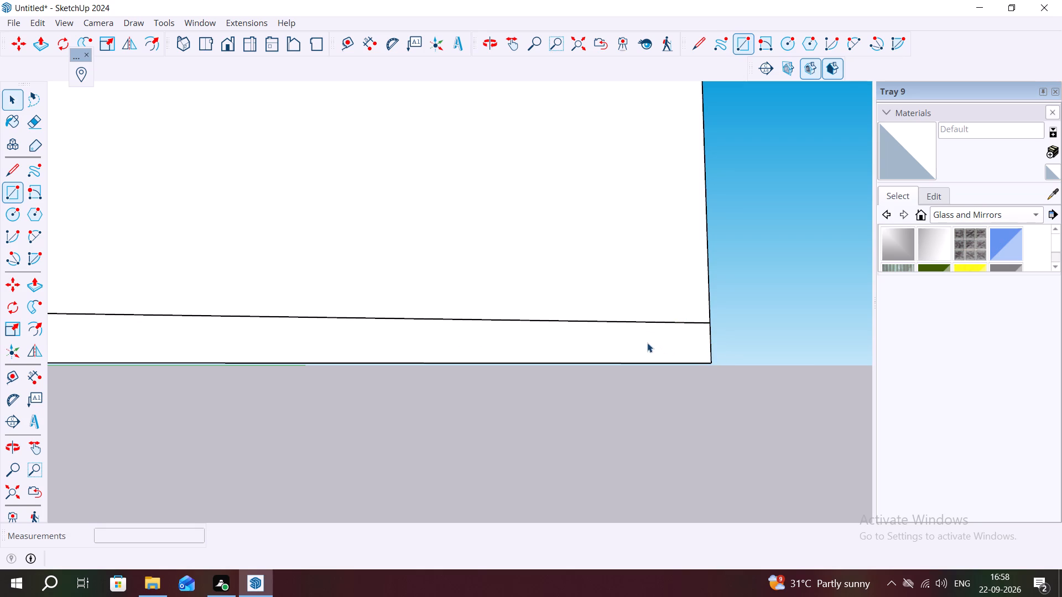
Select the base strip's face together with its bounding edges.
click(646, 339)
click(646, 339)
click(646, 339)
triple_click(650, 339)
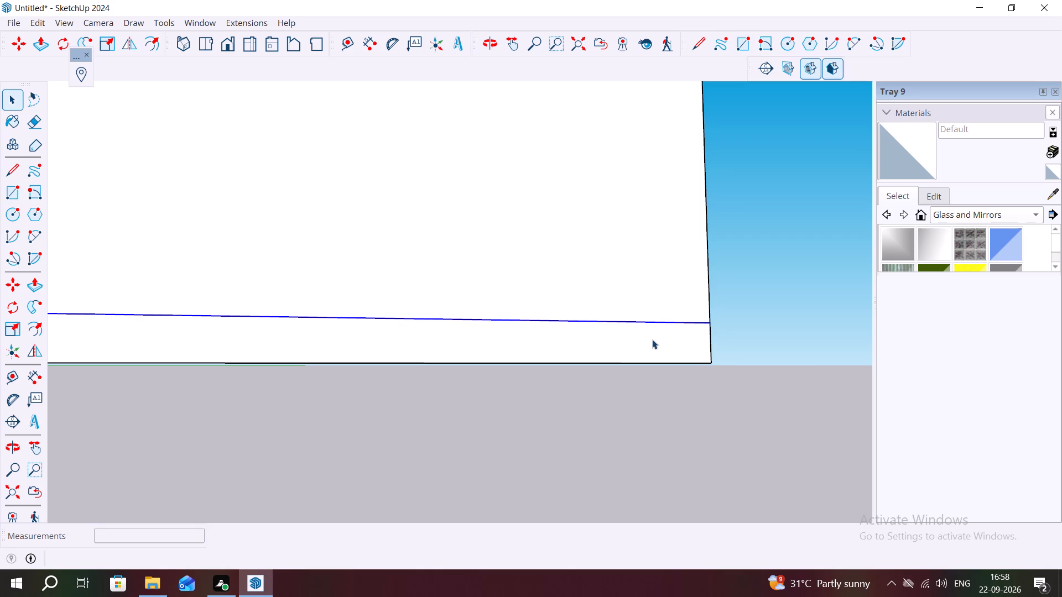
scroll(657, 340, down, 7)
double_click(664, 337)
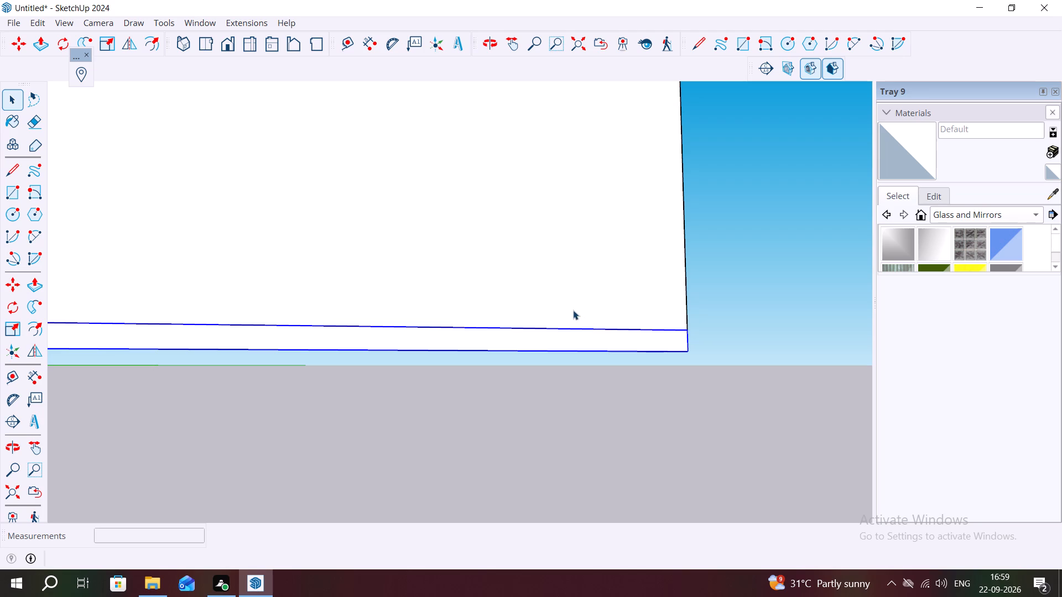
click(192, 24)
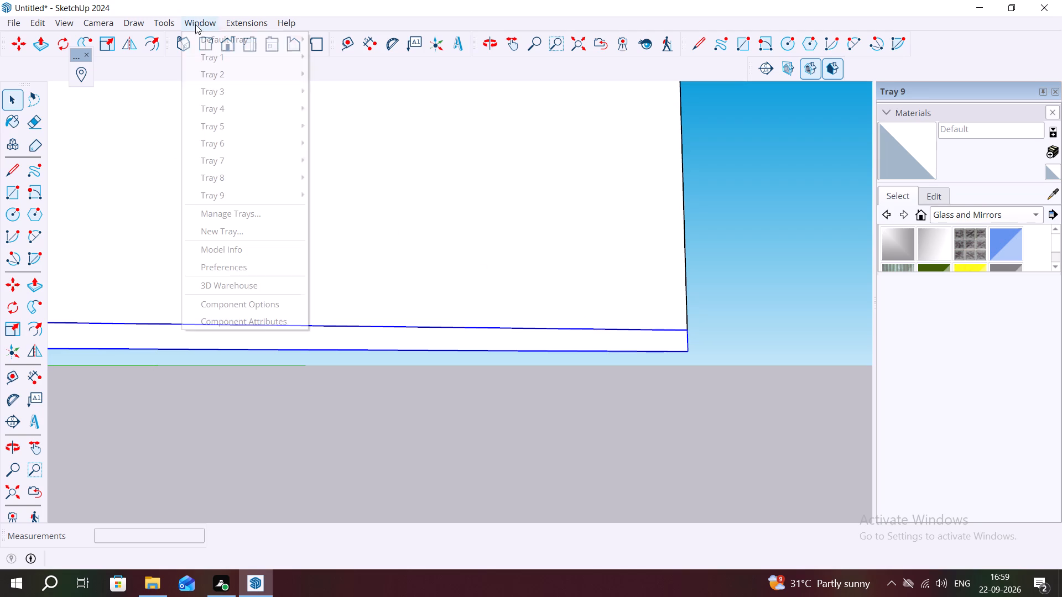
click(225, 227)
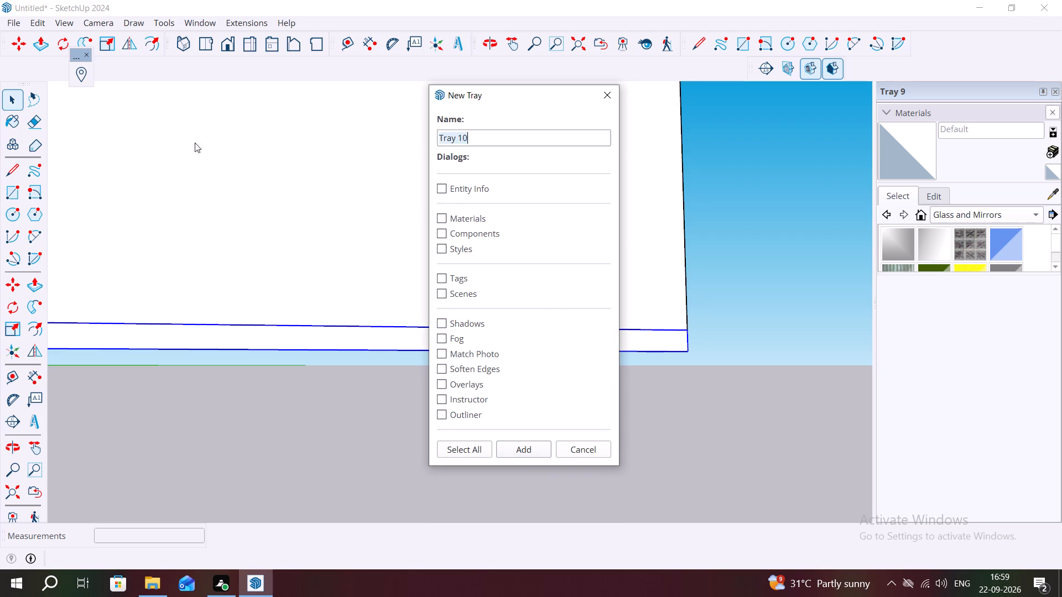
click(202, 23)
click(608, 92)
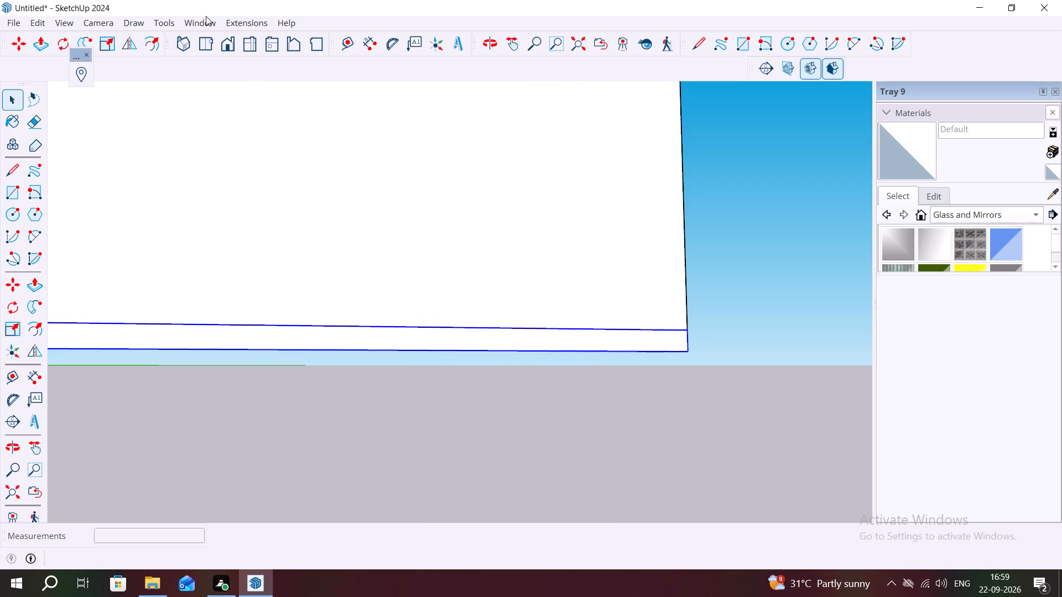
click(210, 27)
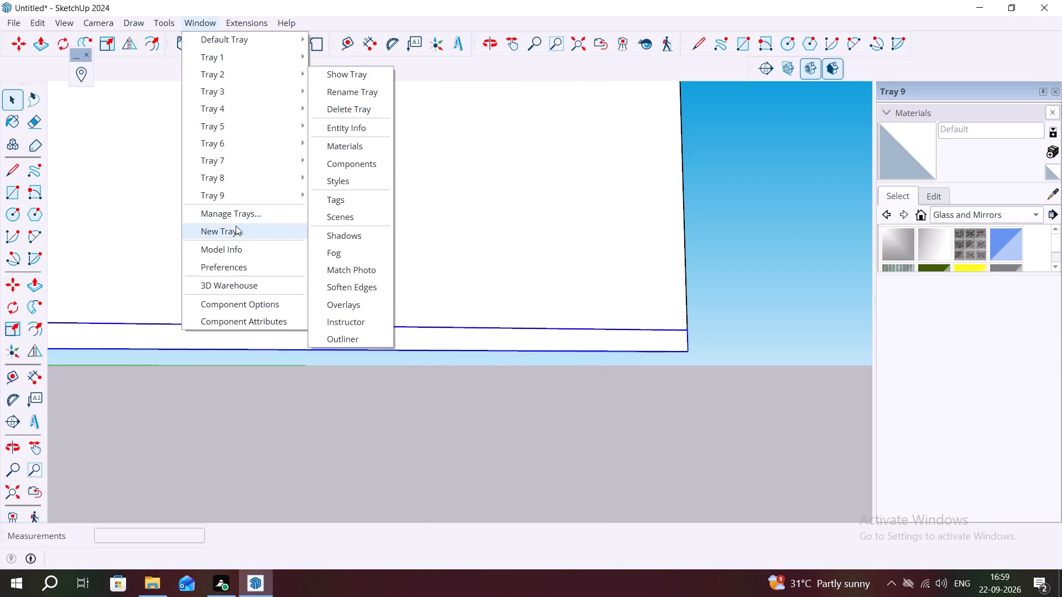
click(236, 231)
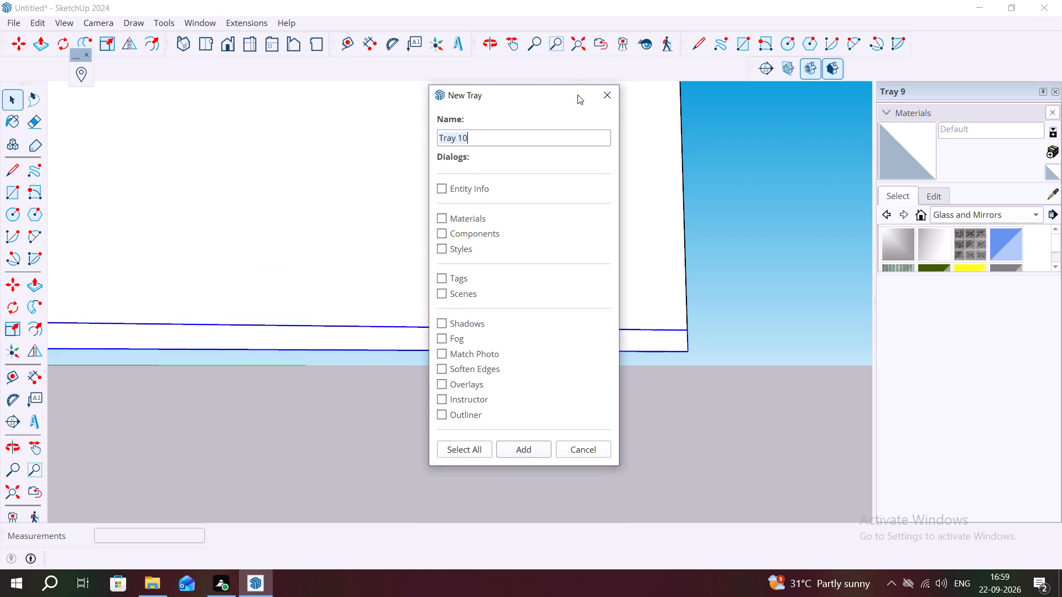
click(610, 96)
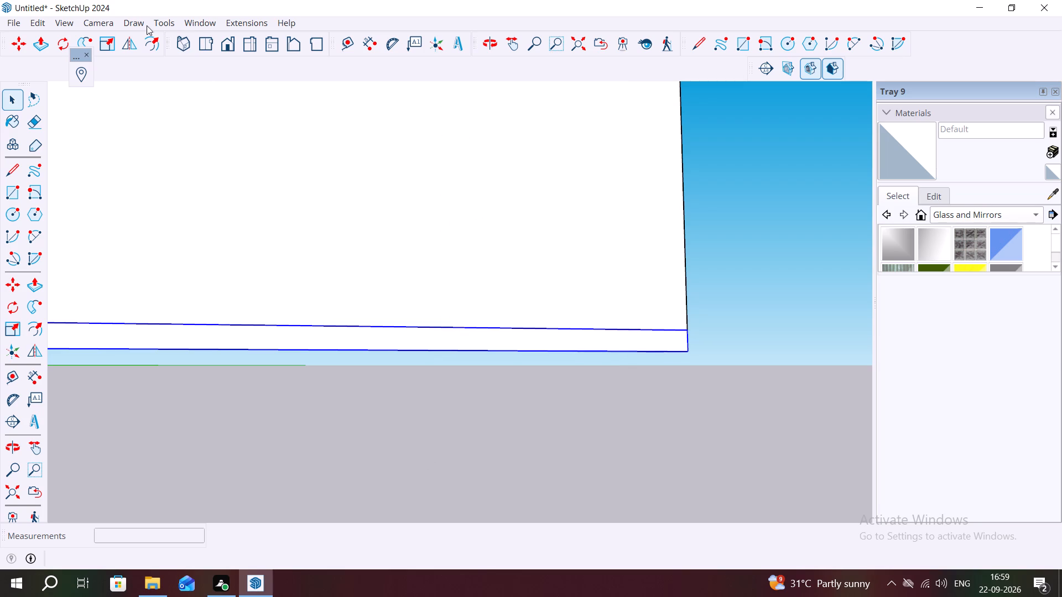
Set the model units to Decimal format, with area in square millimetres and a length display precision of 0".
click(200, 23)
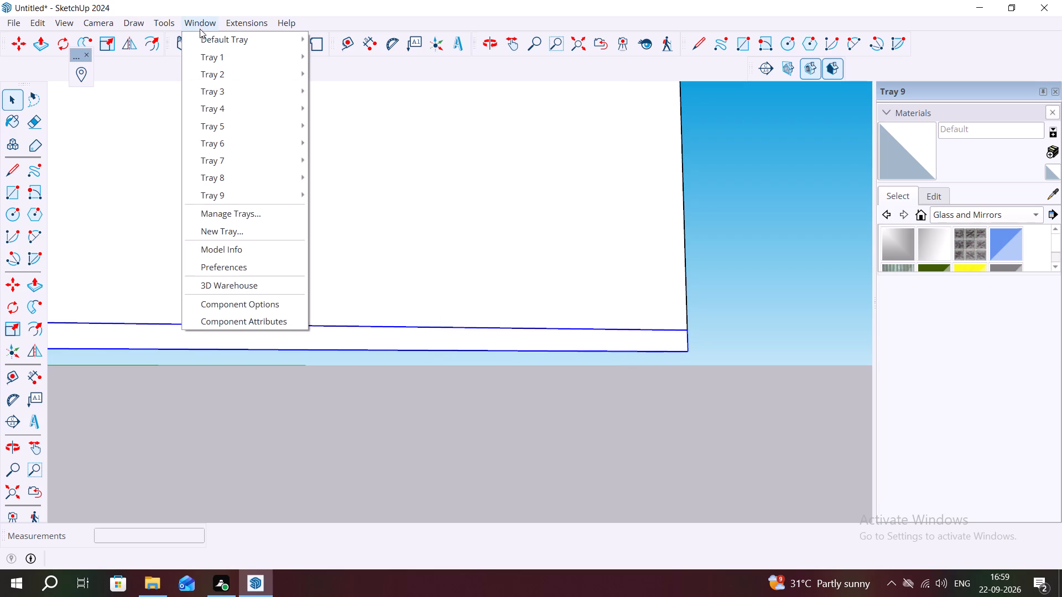
click(252, 249)
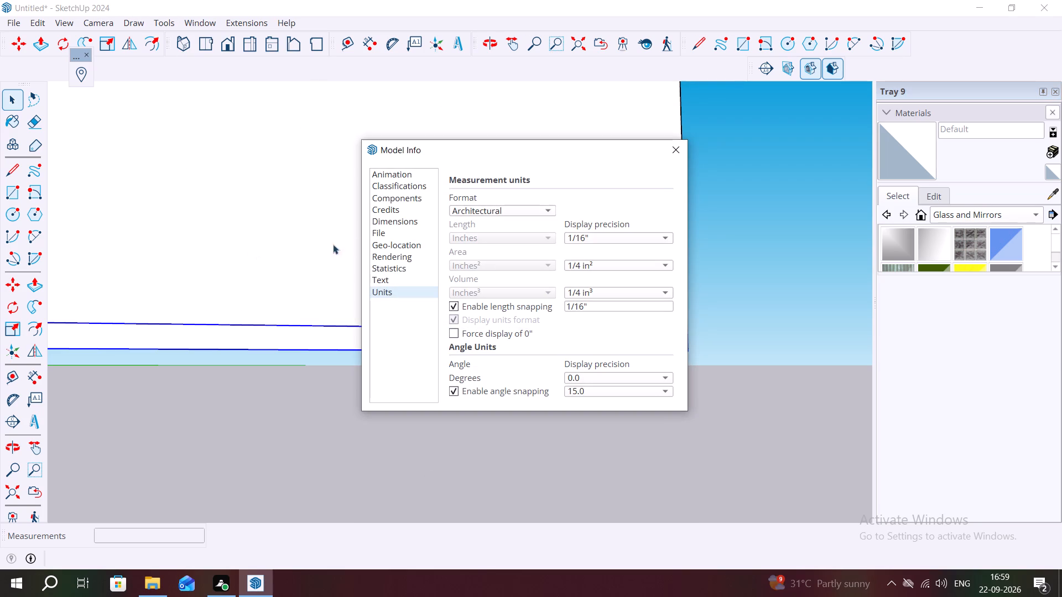
click(516, 217)
click(517, 211)
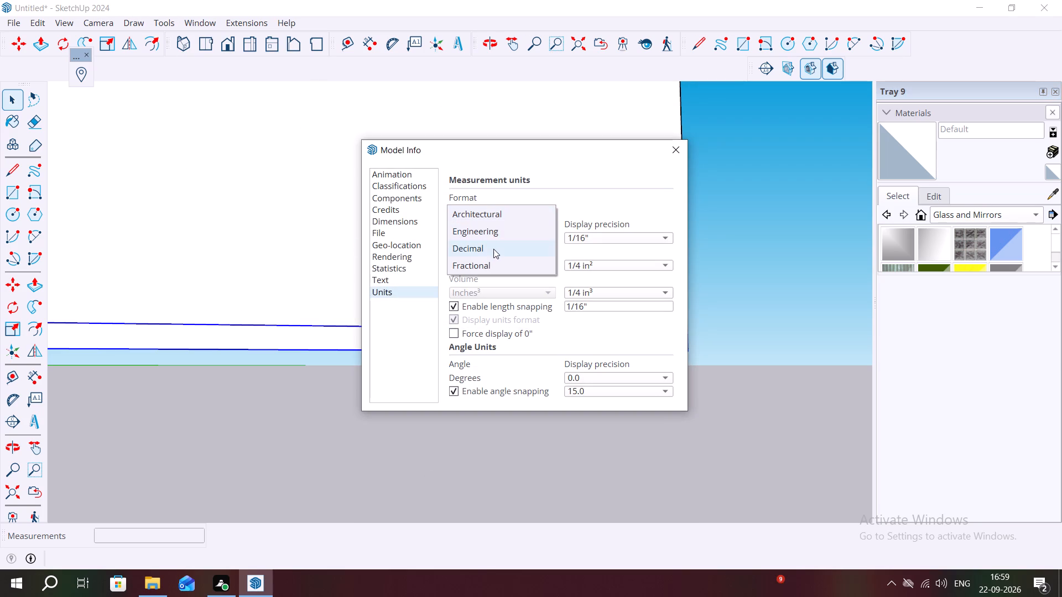
click(493, 249)
click(501, 267)
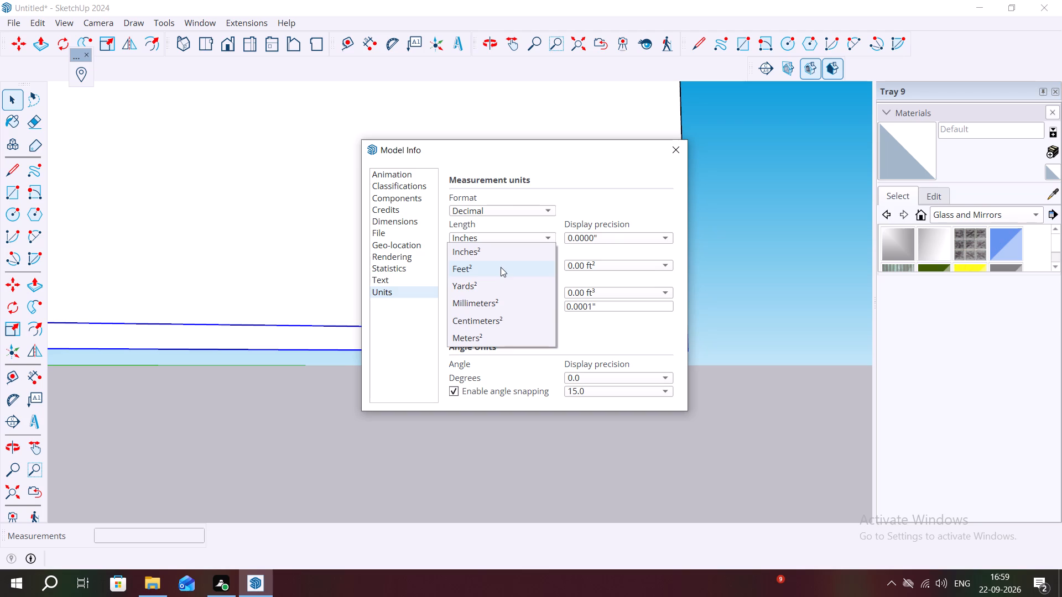
click(494, 307)
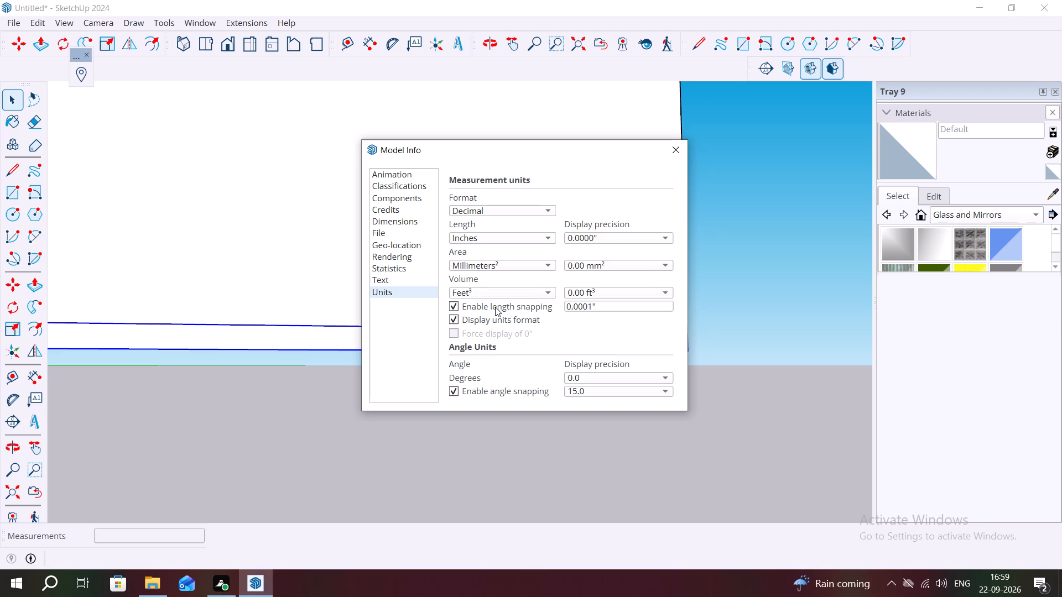
click(488, 296)
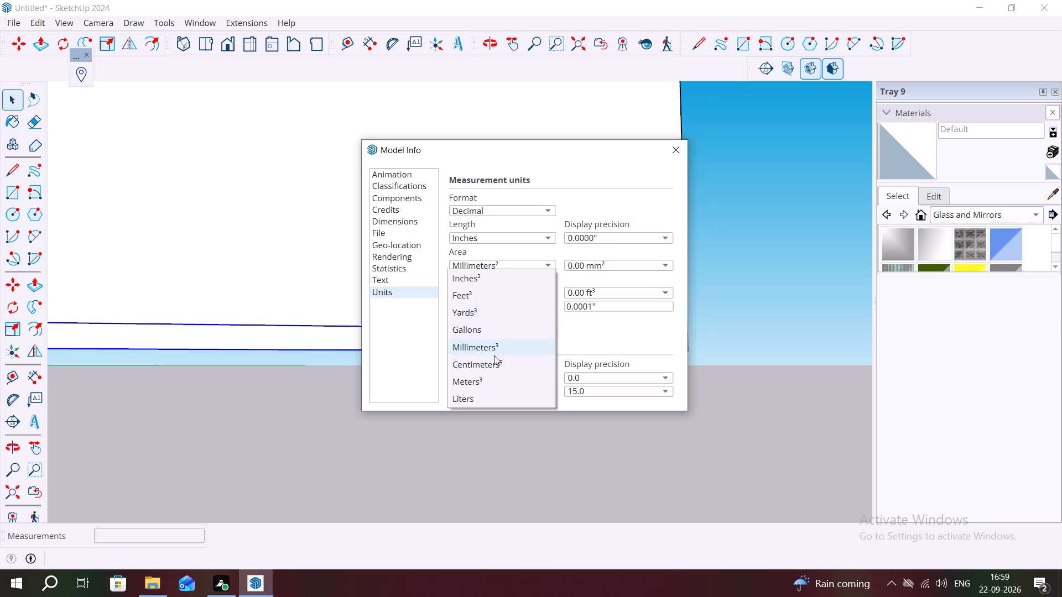
click(674, 146)
click(632, 245)
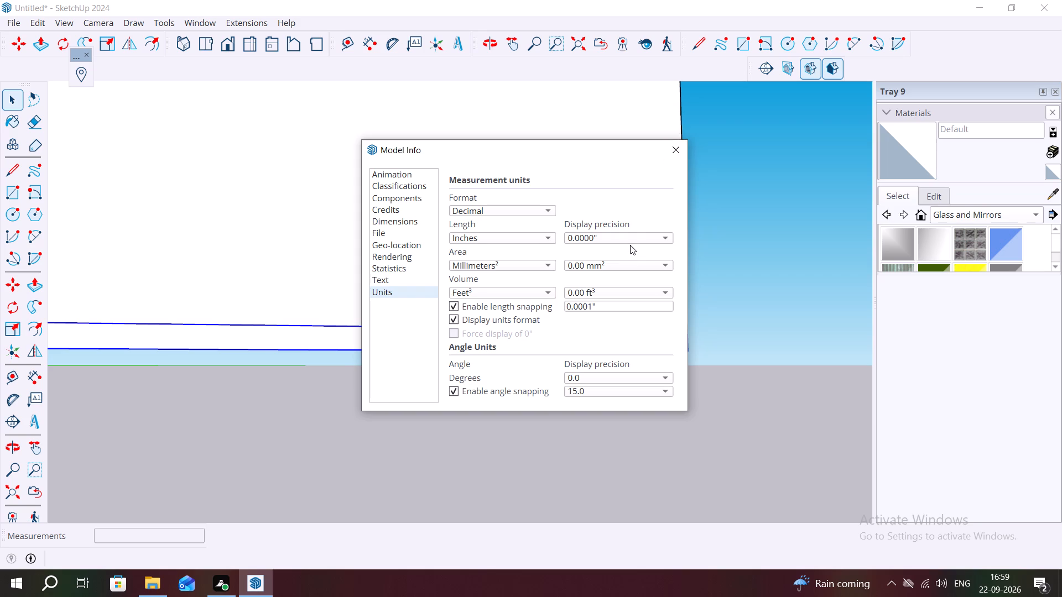
click(630, 235)
click(617, 165)
click(684, 143)
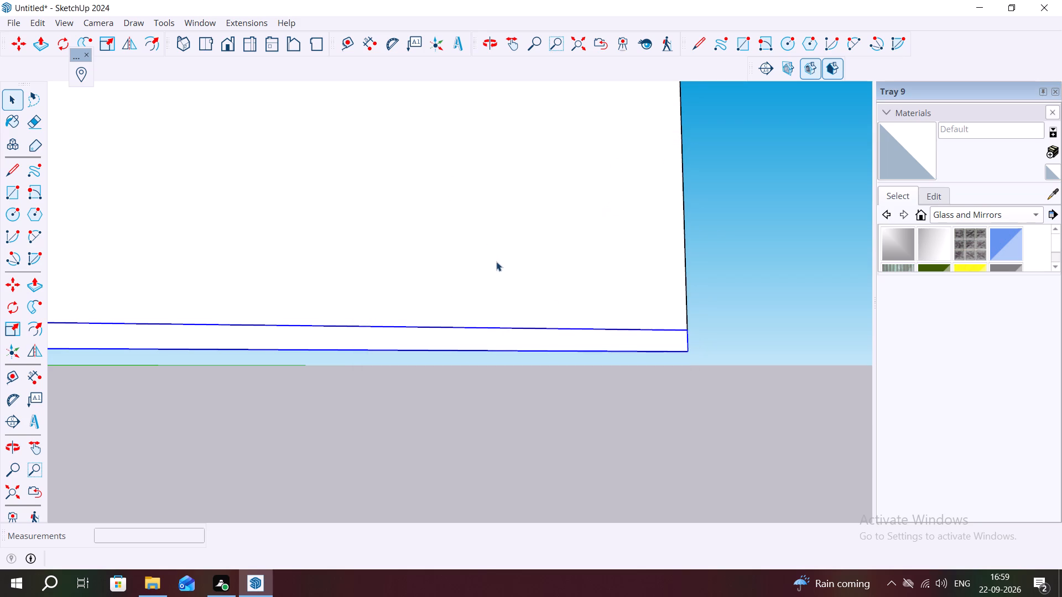
Check the base strip's height with the Dimension tool, between the horizontal line's endpoint and the square's bottom corner.
scroll(782, 312, down, 9)
scroll(783, 357, down, 2)
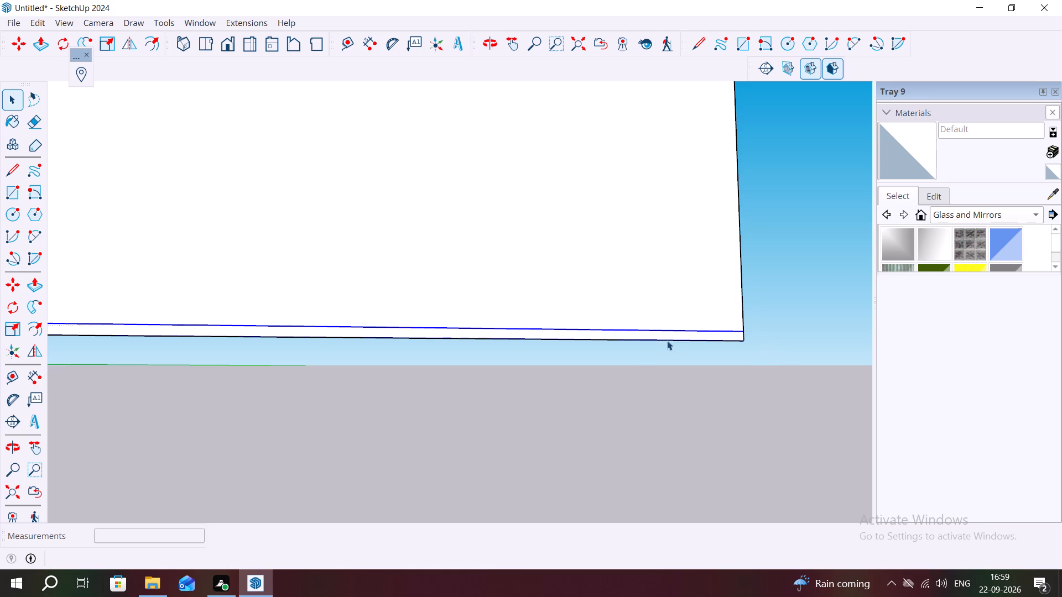
scroll(637, 348, up, 3)
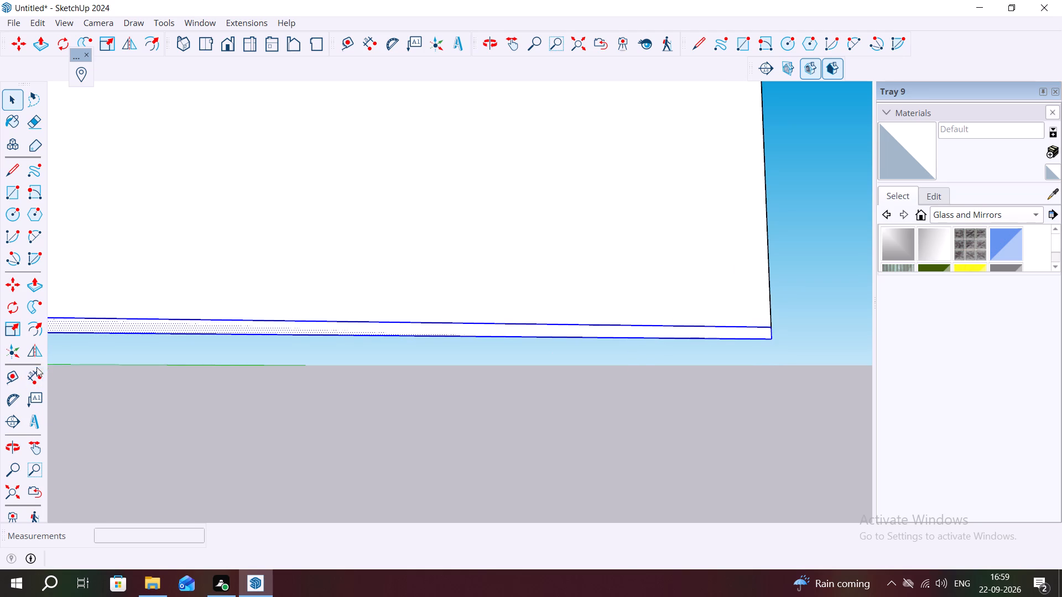
click(35, 370)
scroll(762, 336, up, 9)
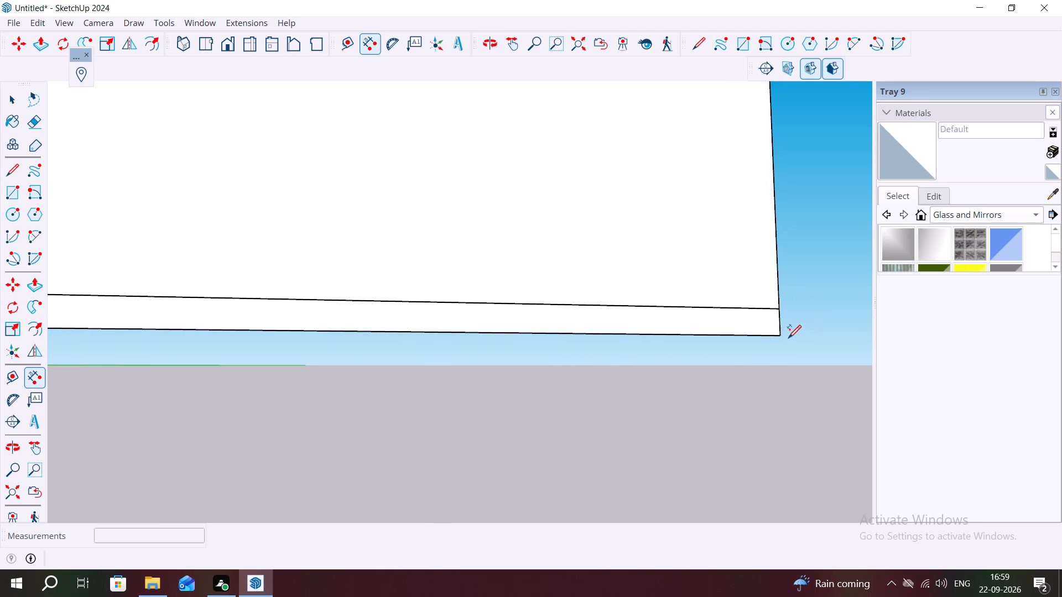
click(783, 337)
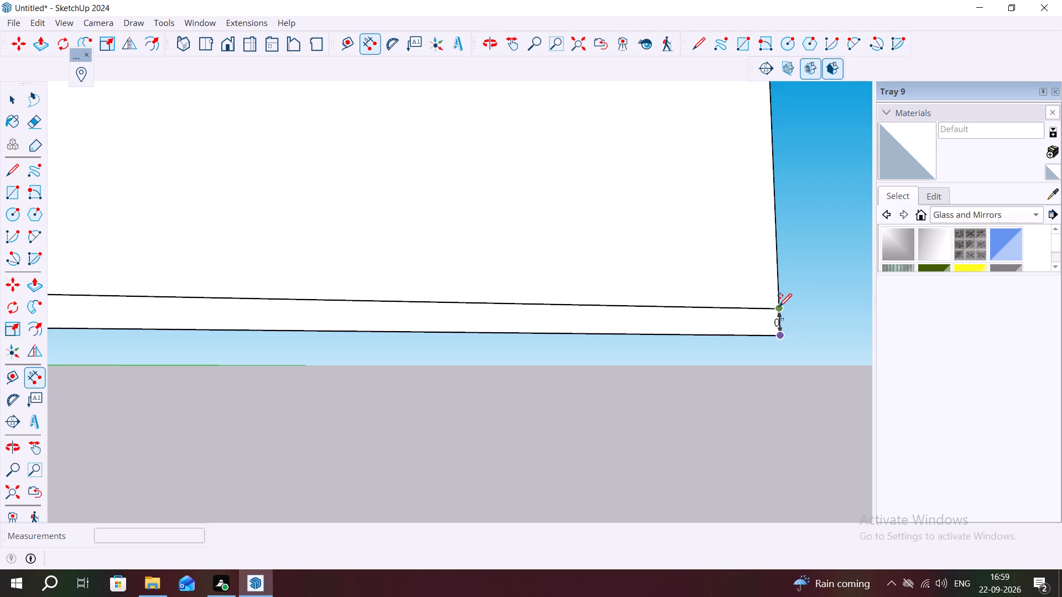
click(779, 306)
scroll(810, 310, up, 6)
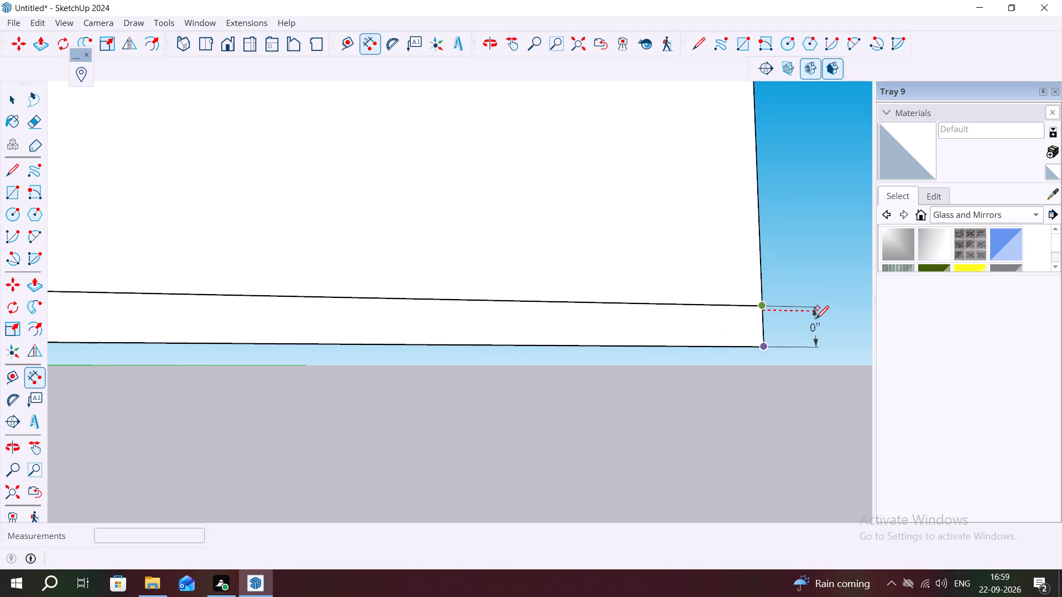
key(Escape)
scroll(765, 308, up, 6)
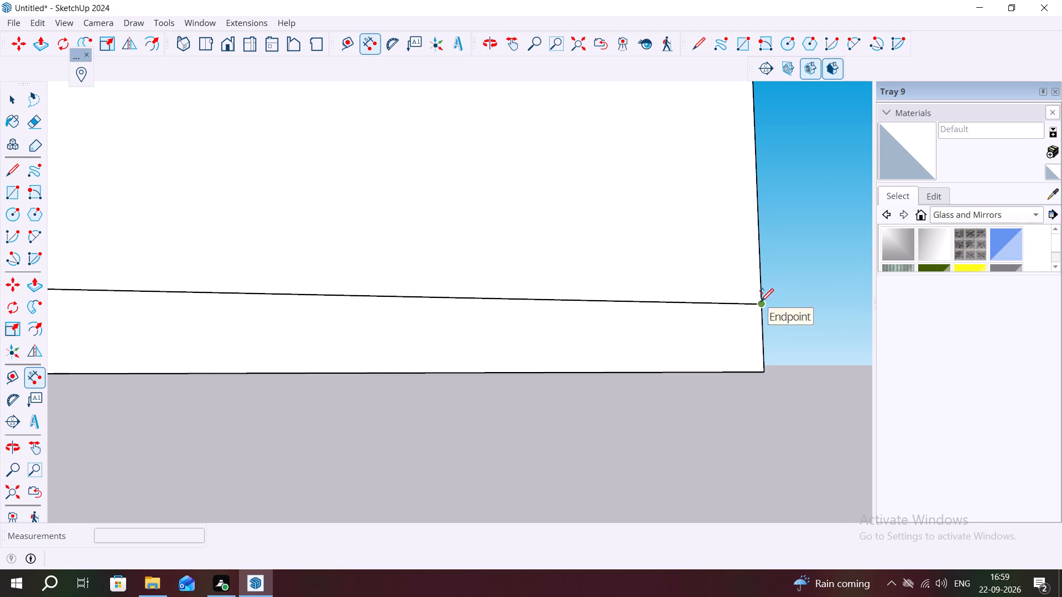
click(761, 301)
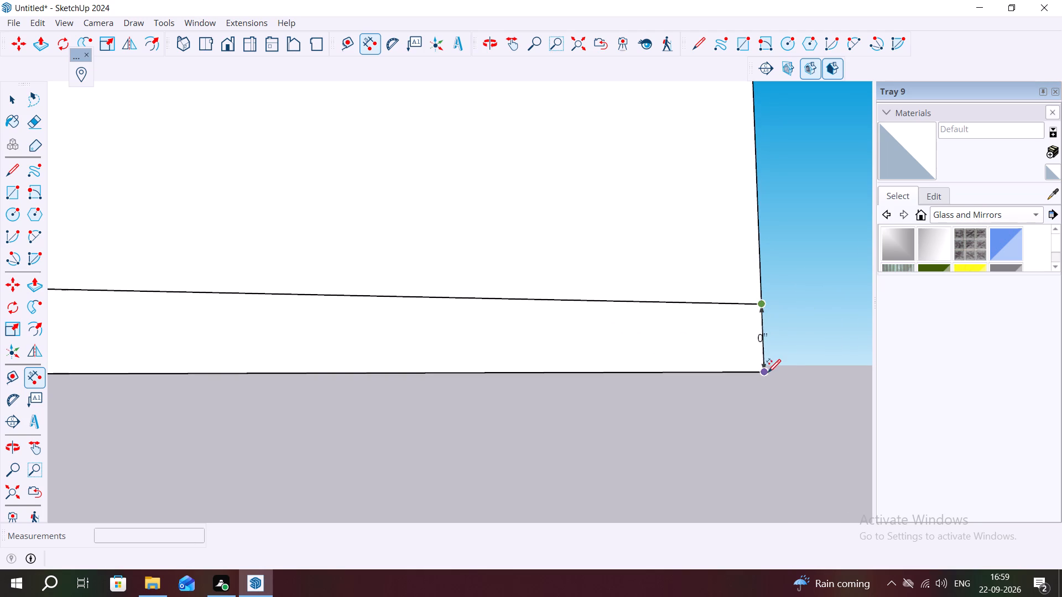
click(768, 371)
scroll(772, 356, up, 7)
middle_drag(771, 353, 824, 332)
middle_drag(822, 330, 819, 341)
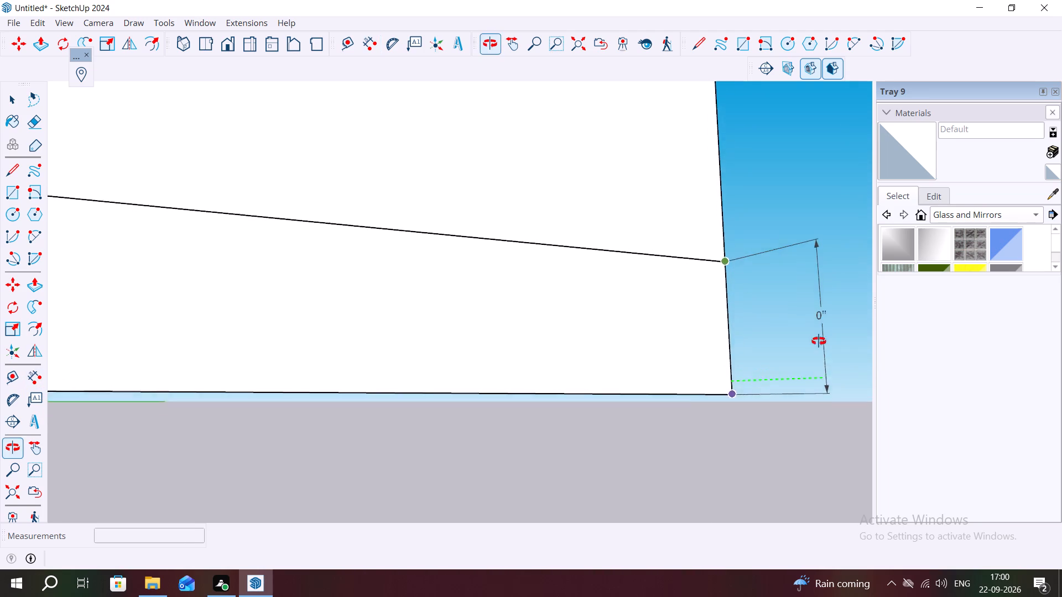
middle_drag(819, 341, 789, 380)
key(space)
key(space)
key(space)
key(space)
key(space)
key(space)
key(space)
key(space)
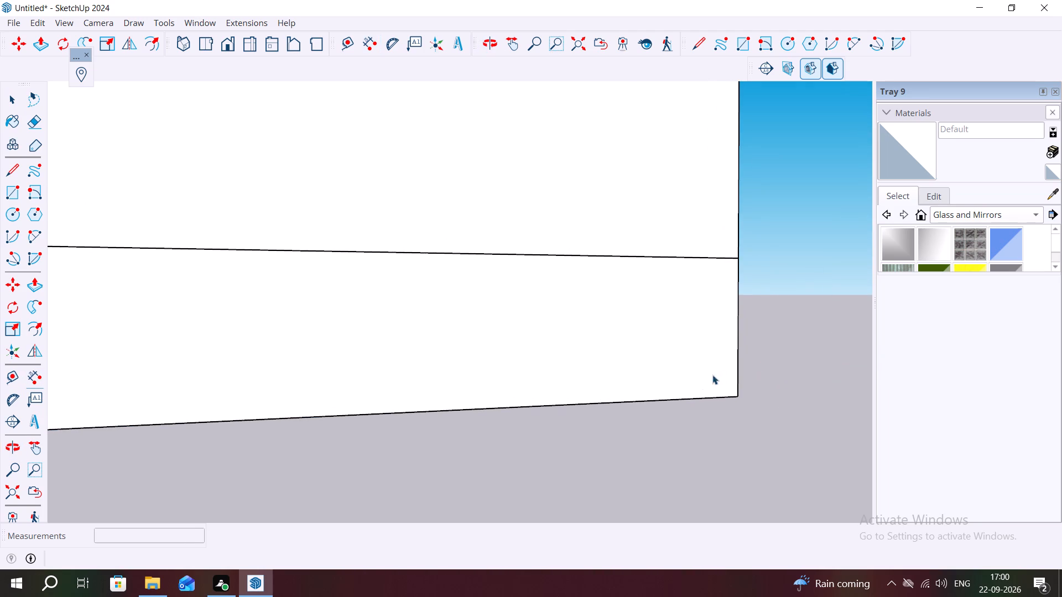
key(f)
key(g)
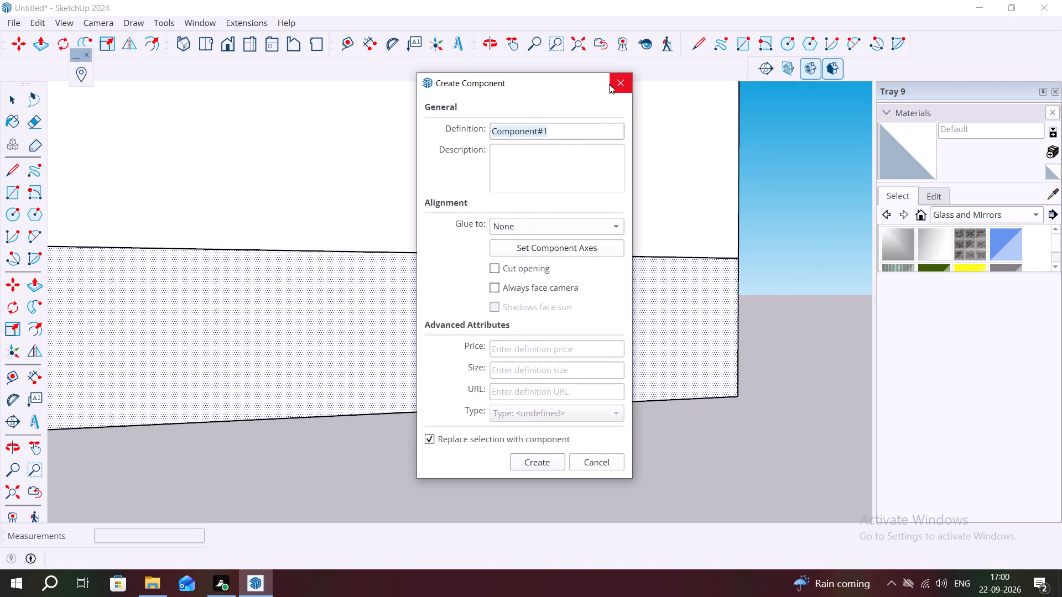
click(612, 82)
Examine the selected base strip along the square's bottom edge, up close and in relation to the whole square.
scroll(612, 274, down, 8)
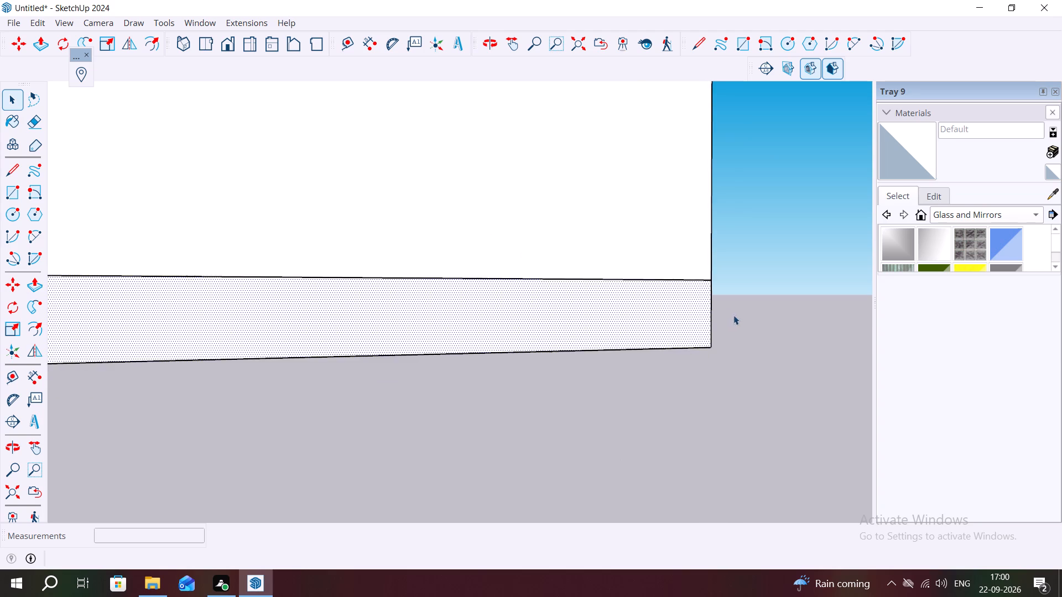
scroll(733, 315, down, 9)
scroll(764, 389, down, 3)
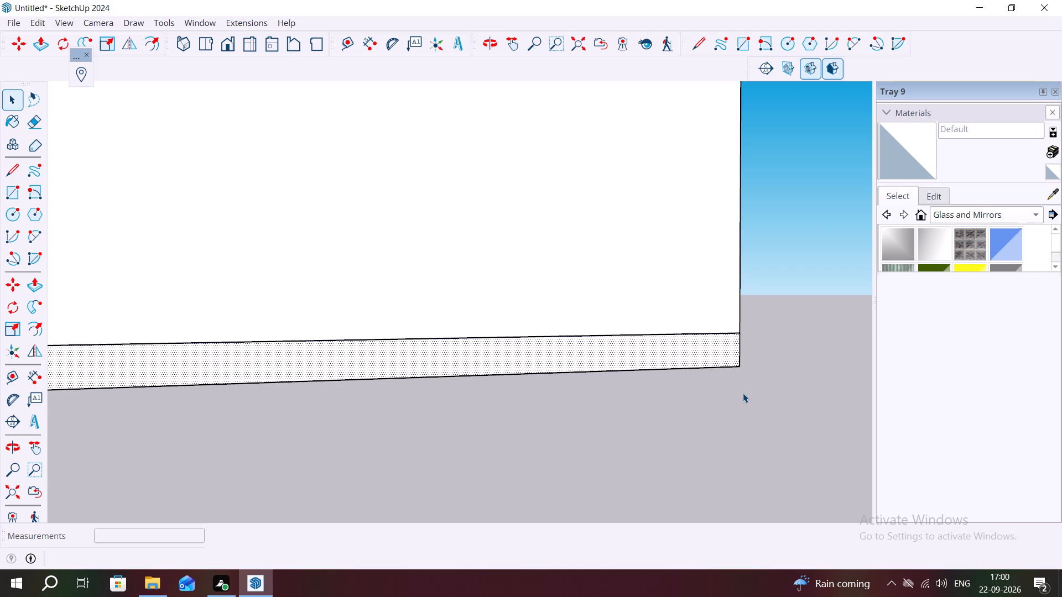
scroll(605, 308, down, 7)
scroll(441, 282, up, 1)
scroll(441, 282, down, 13)
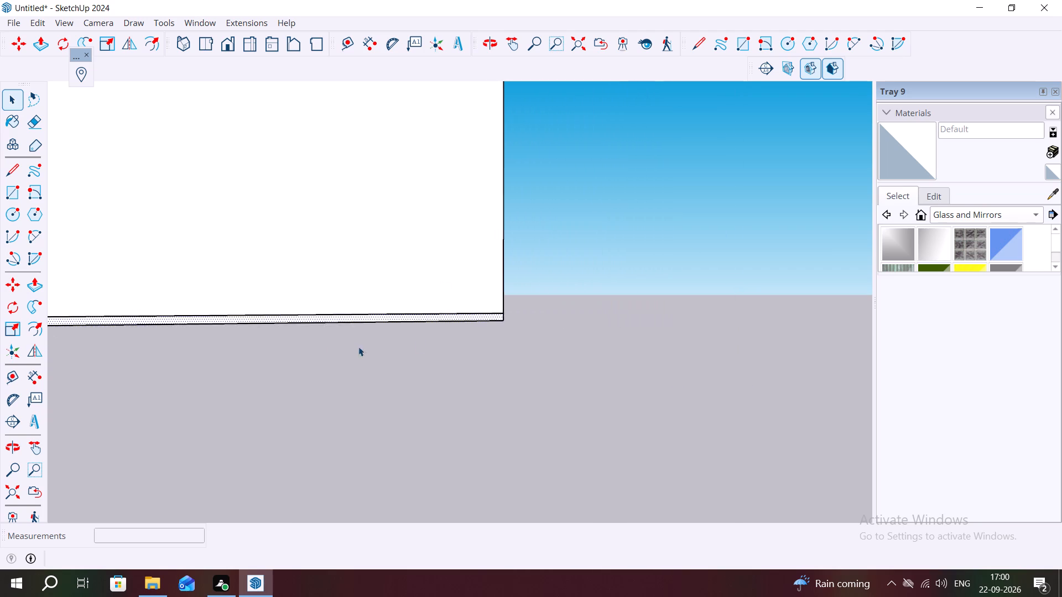
scroll(358, 347, down, 7)
middle_drag(473, 390, 438, 415)
scroll(509, 341, down, 6)
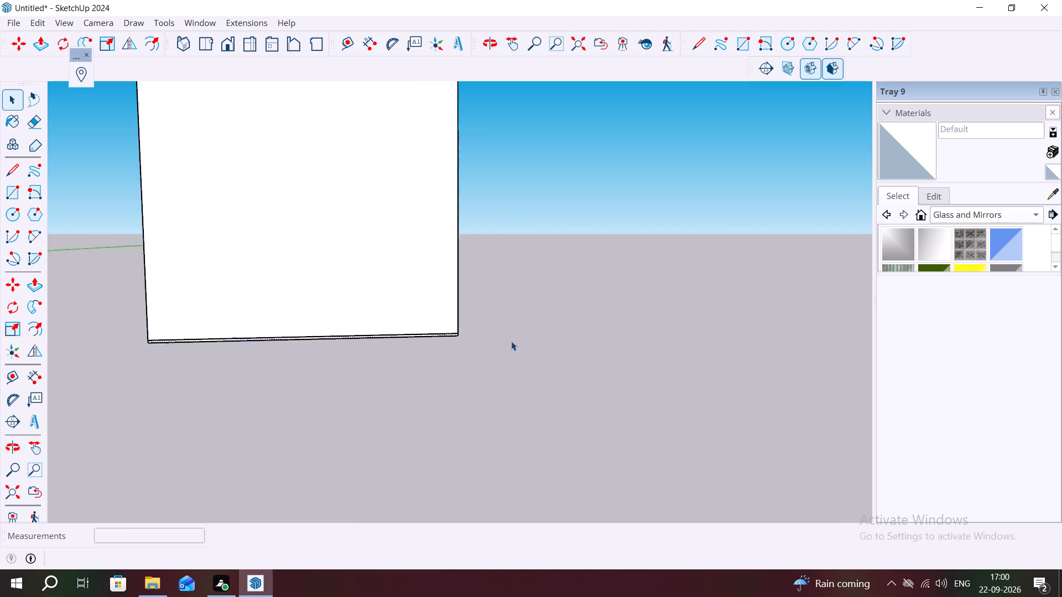
scroll(511, 341, down, 9)
middle_drag(417, 317, 427, 266)
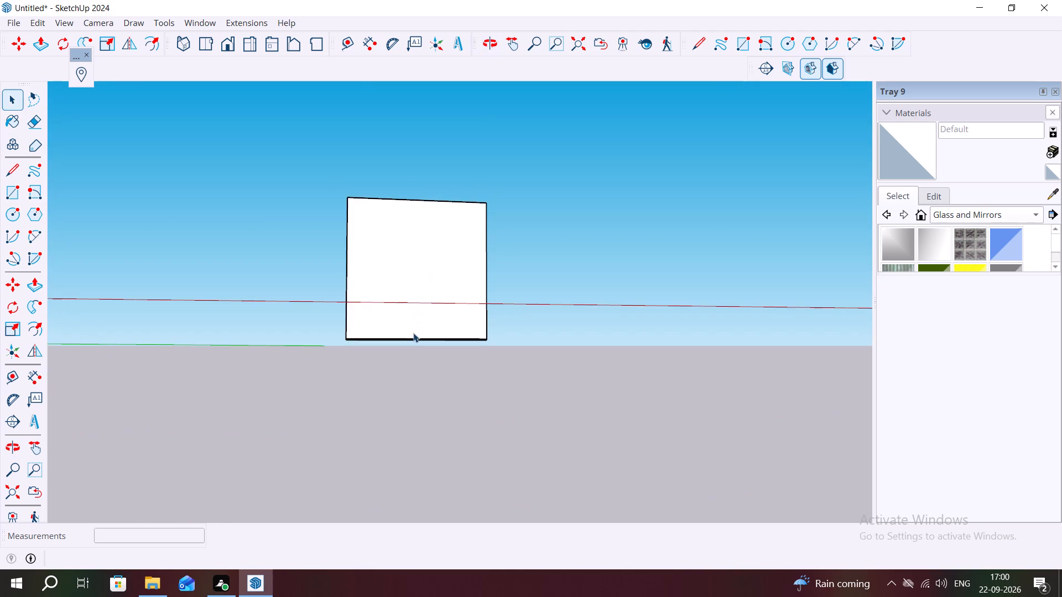
scroll(410, 326, up, 16)
middle_drag(420, 326, 334, 336)
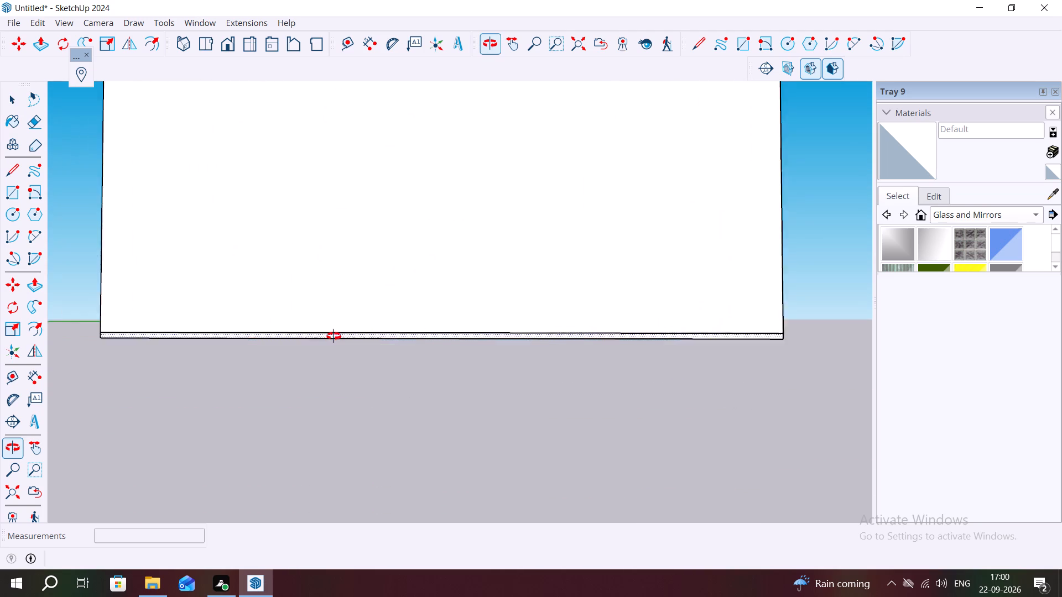
middle_drag(334, 336, 333, 333)
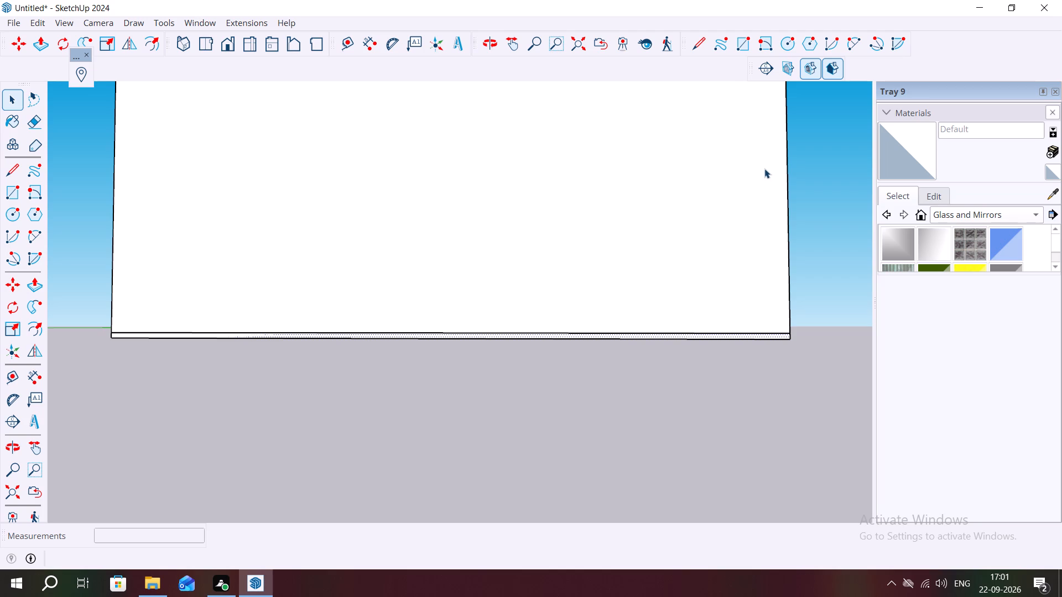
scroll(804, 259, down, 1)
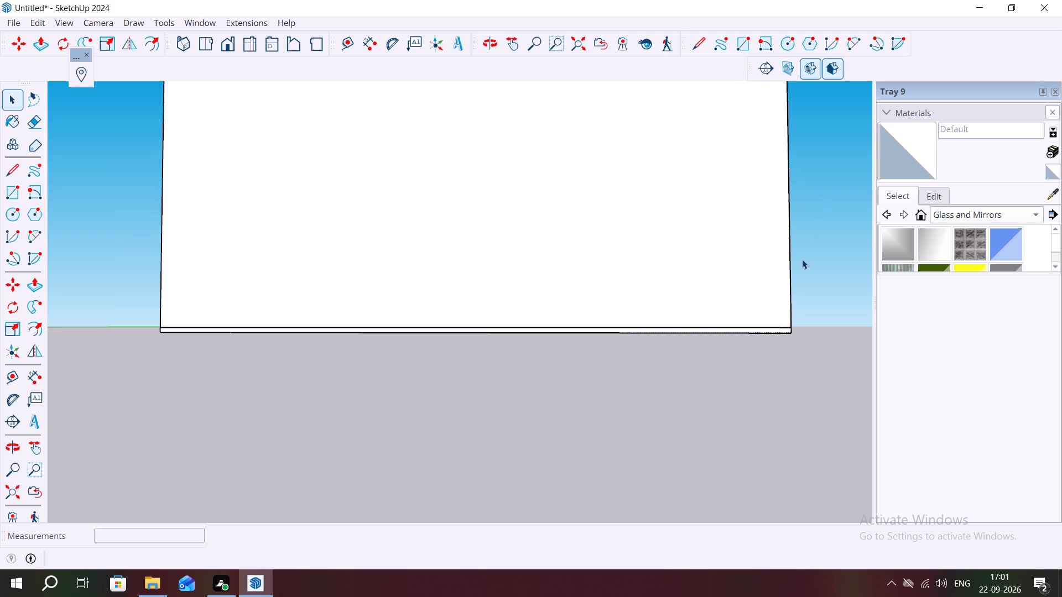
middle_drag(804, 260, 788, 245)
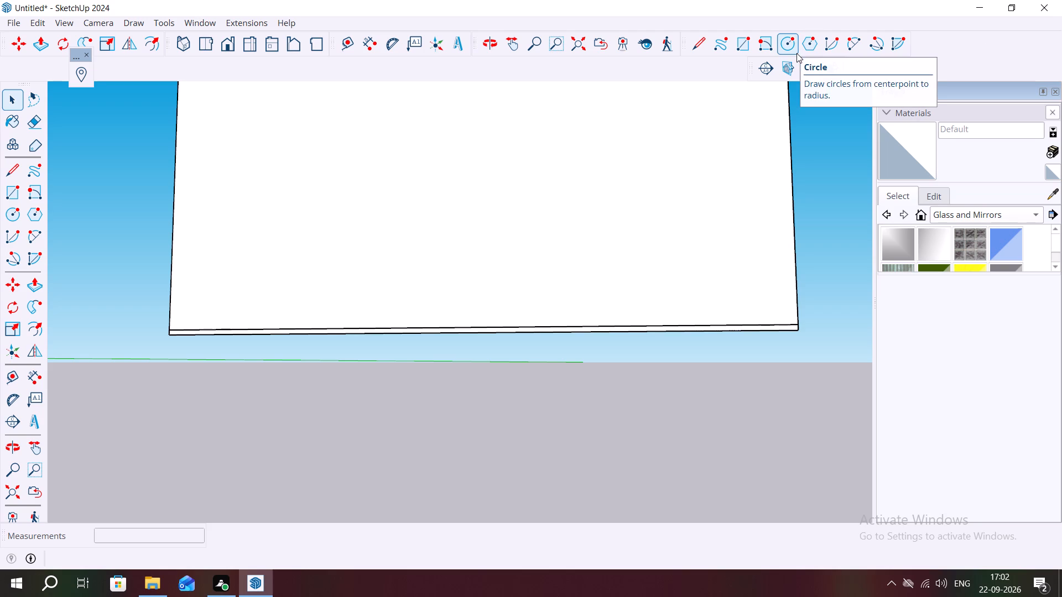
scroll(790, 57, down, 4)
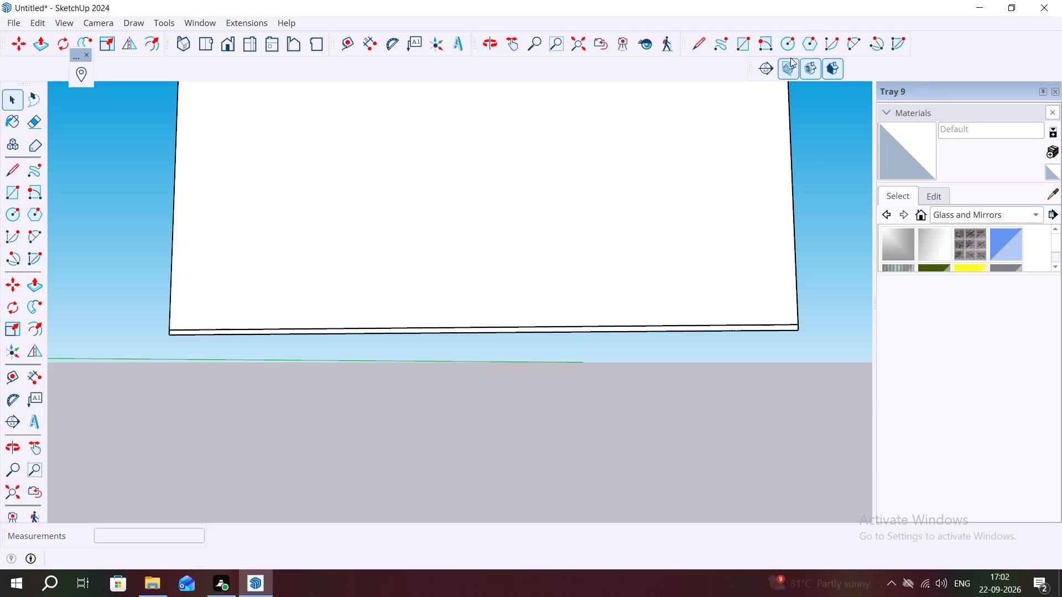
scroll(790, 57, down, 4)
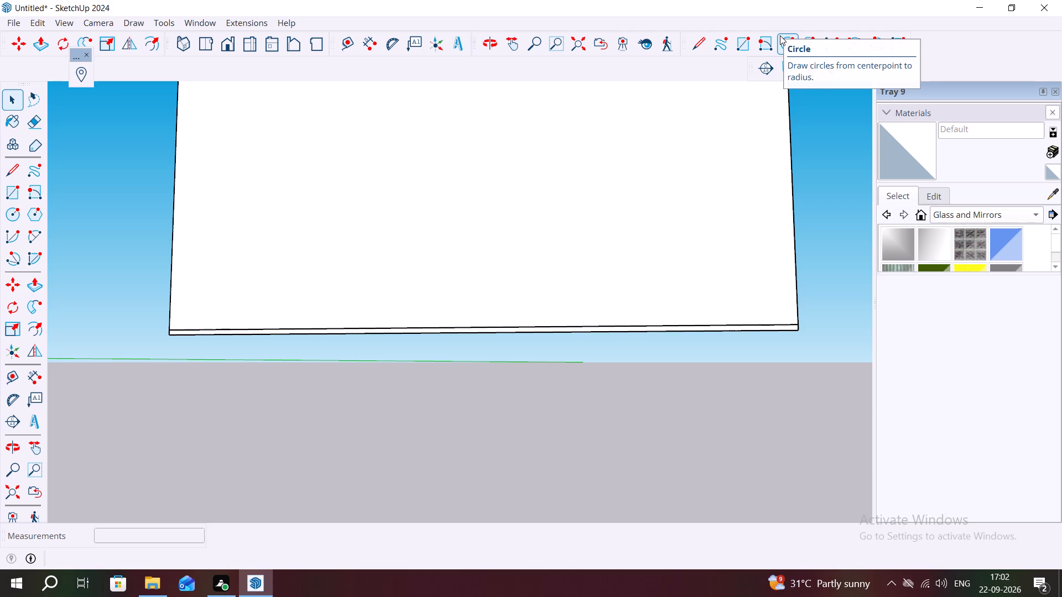
Open the upright square's group and delete its face together with the bounding edges.
triple_click(662, 174)
double_click(653, 190)
drag(646, 193, 634, 211)
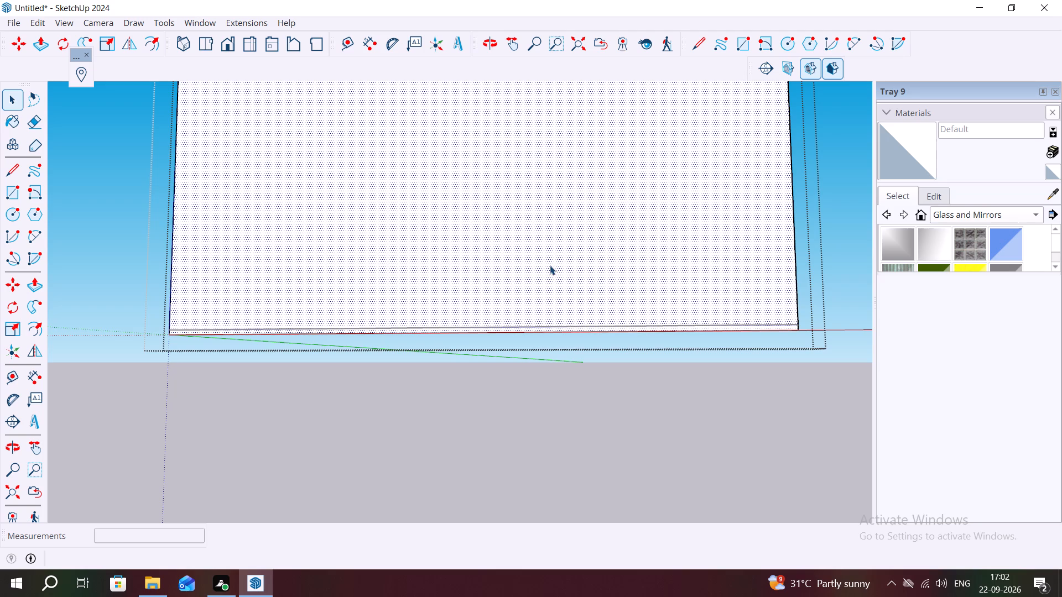
triple_click(550, 265)
click(547, 268)
key(Escape)
middle_drag(473, 237, 527, 295)
scroll(511, 289, down, 8)
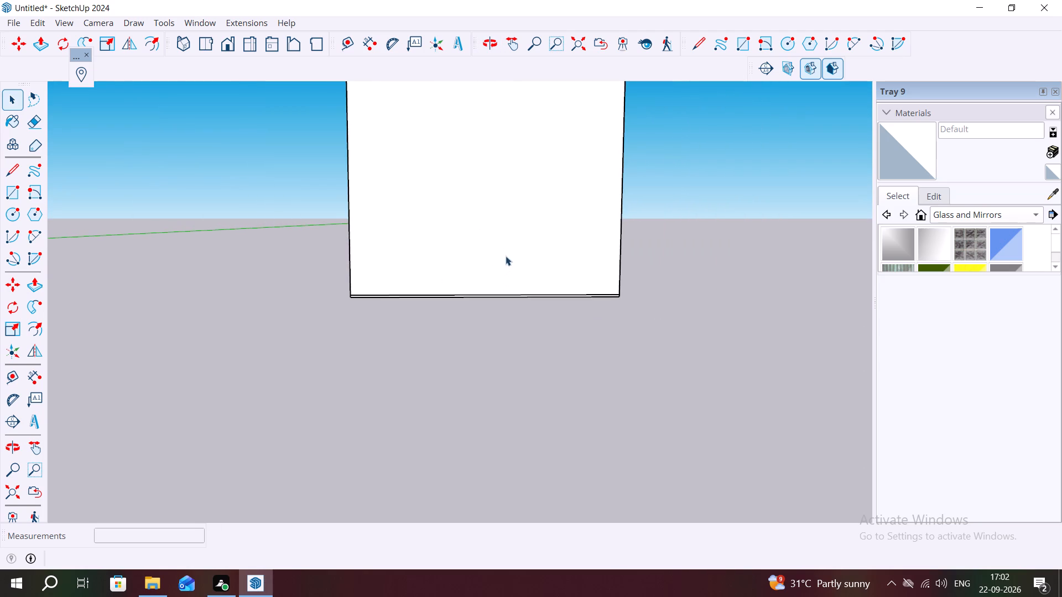
scroll(506, 256, down, 1)
triple_click(521, 211)
double_click(521, 211)
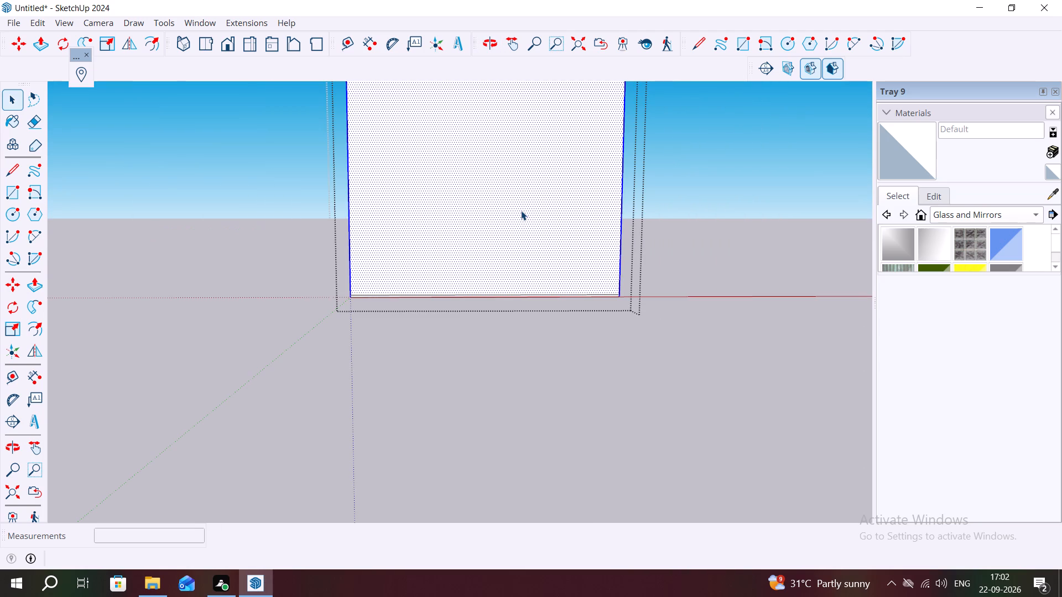
key(Delete)
Delete the remaining thin base strip along the red axis.
middle_drag(496, 289, 508, 323)
scroll(500, 301, up, 4)
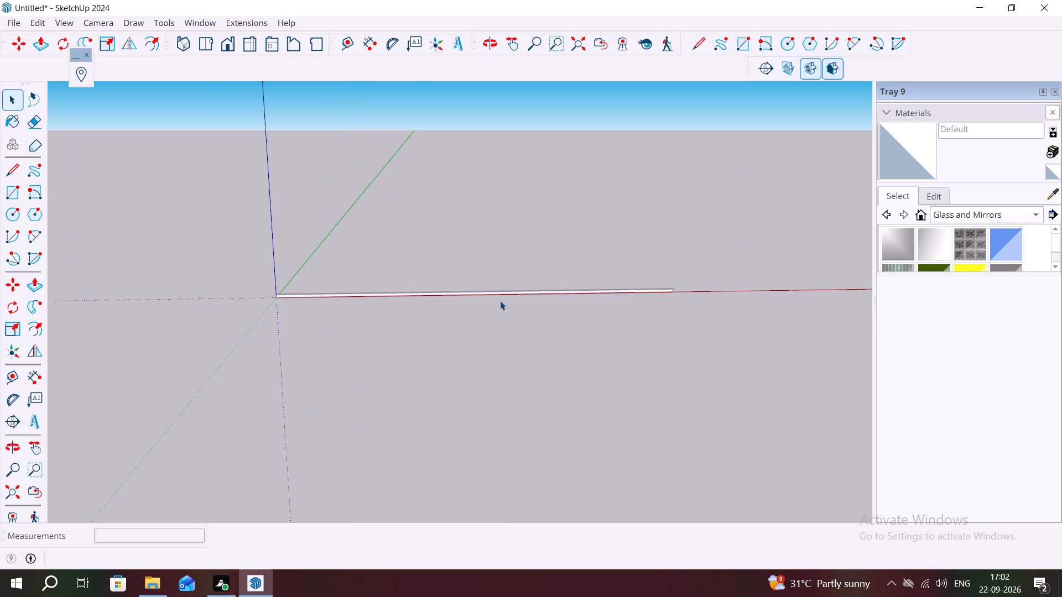
scroll(500, 301, up, 10)
triple_click(491, 300)
key(Delete)
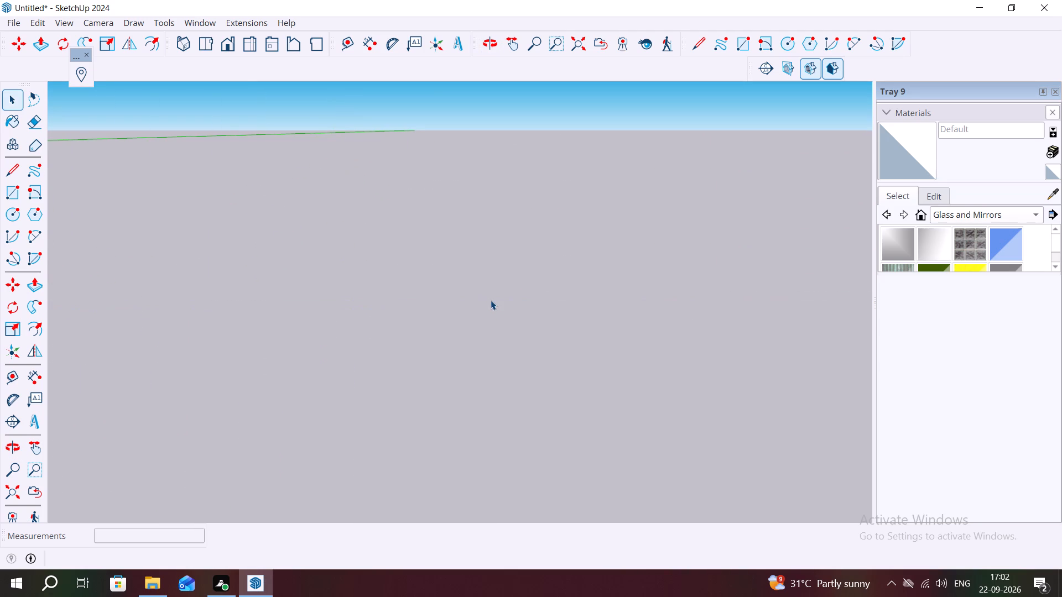
Check the emptied model for leftover geometry and find the axes origin again.
scroll(492, 300, down, 20)
scroll(492, 300, down, 7)
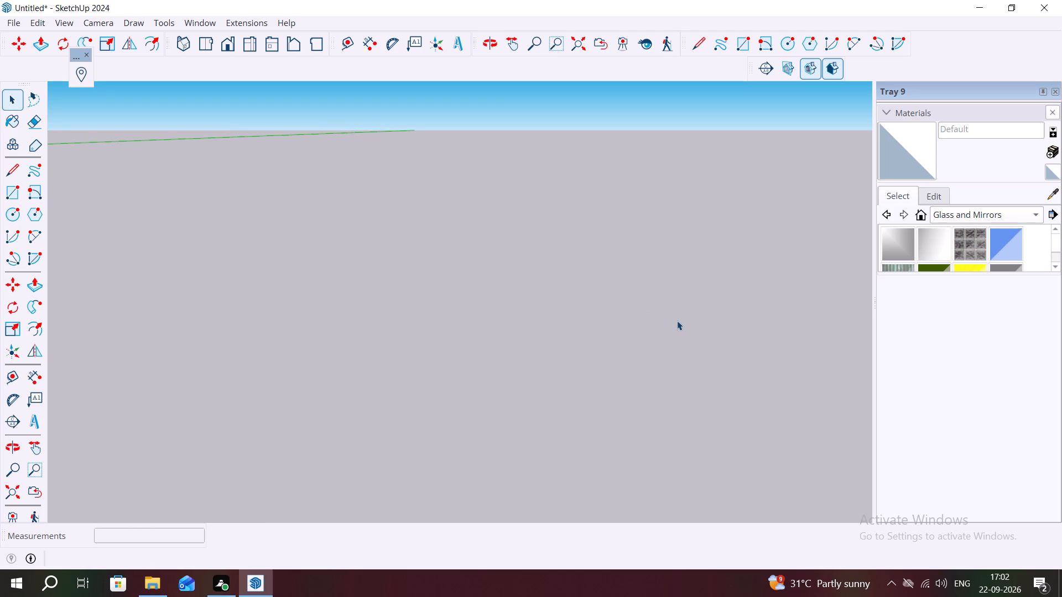
scroll(677, 321, down, 17)
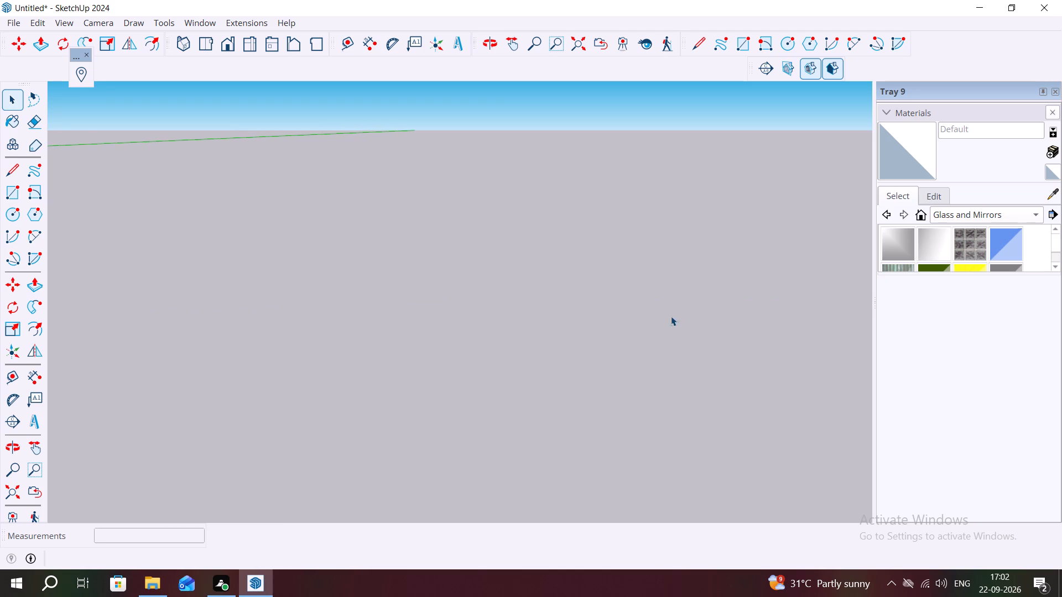
scroll(624, 311, down, 17)
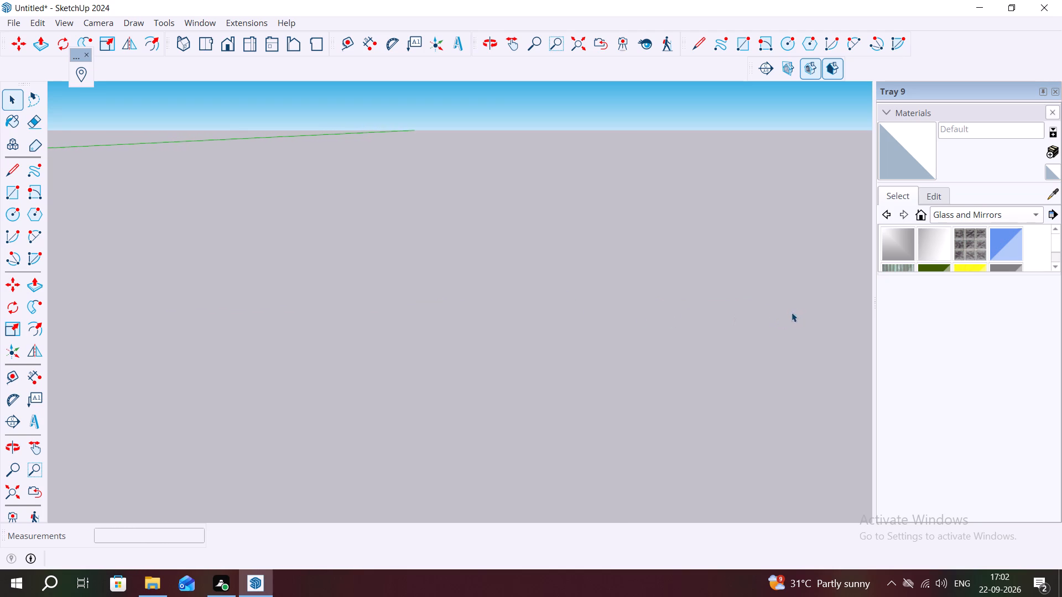
scroll(215, 275, down, 1)
middle_drag(280, 237, 383, 242)
scroll(369, 240, down, 6)
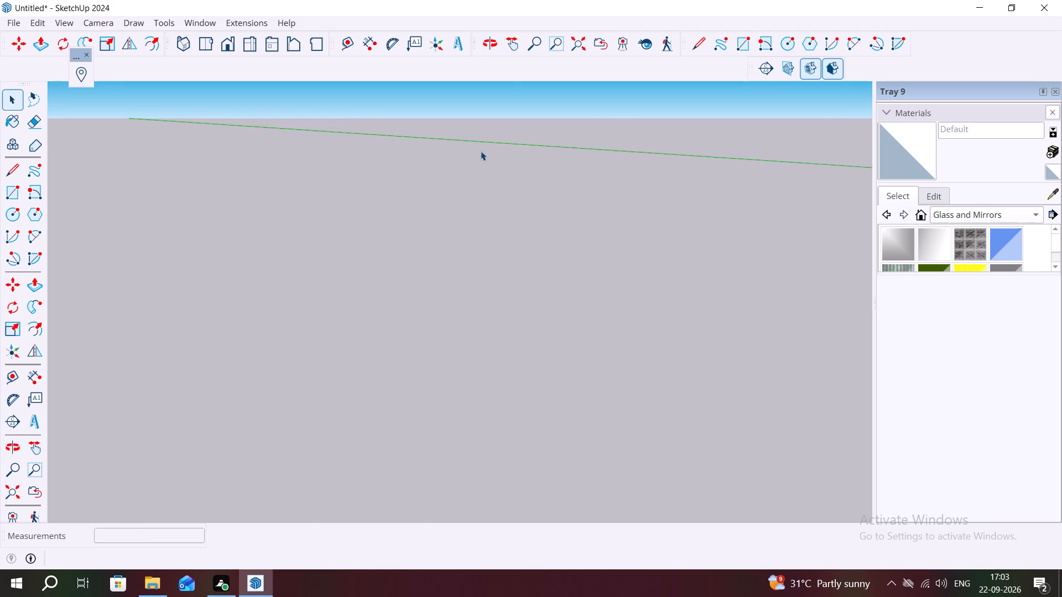
middle_drag(501, 138, 536, 19)
scroll(467, 327, down, 2)
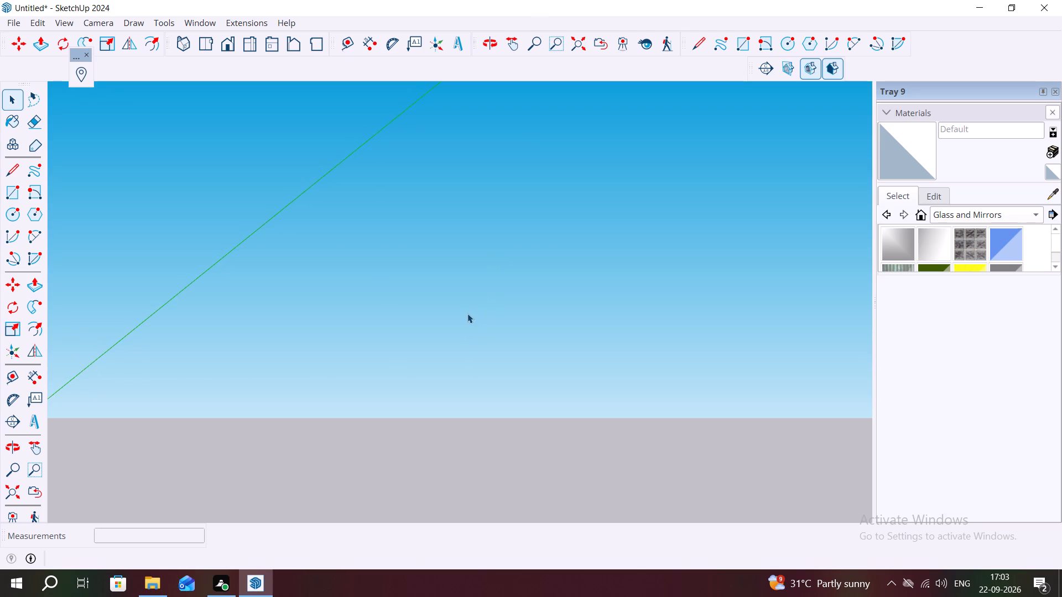
key(ctrl+a)
ctrl+scroll(371, 355, down, 3)
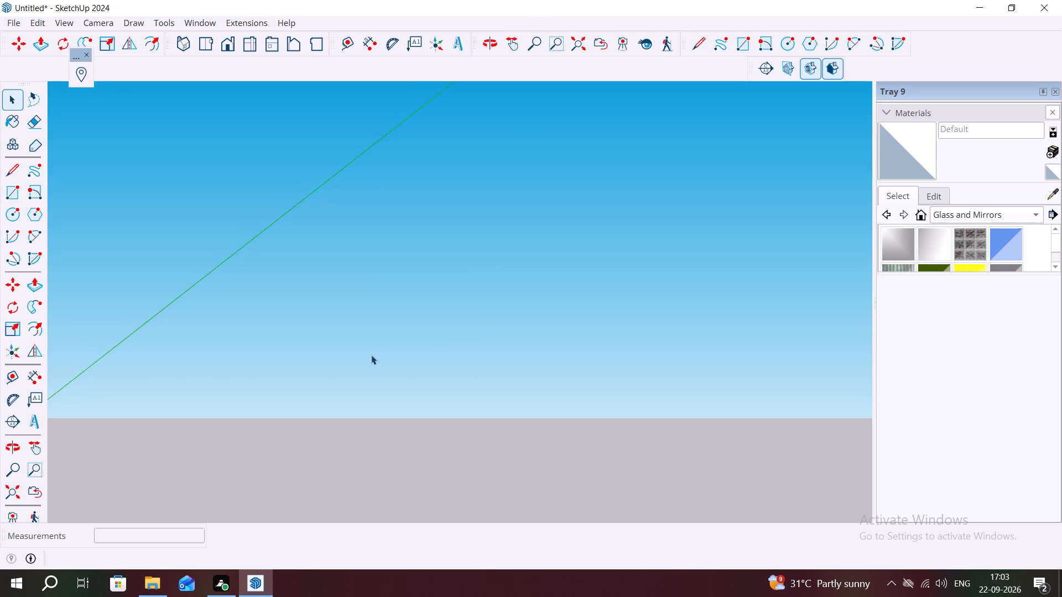
middle_drag(371, 355, 395, 409)
scroll(389, 399, down, 13)
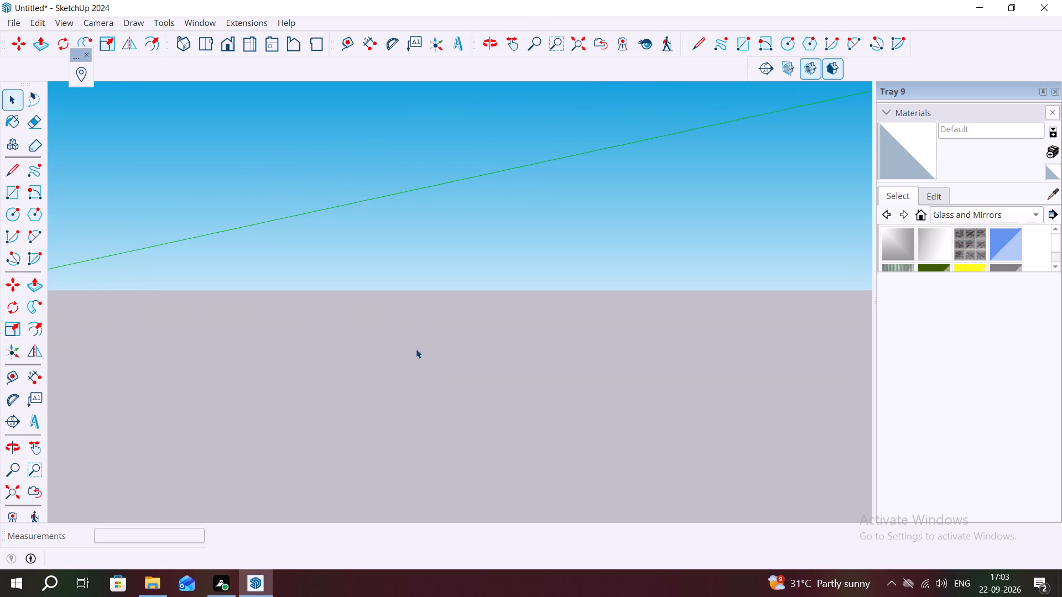
scroll(416, 349, down, 4)
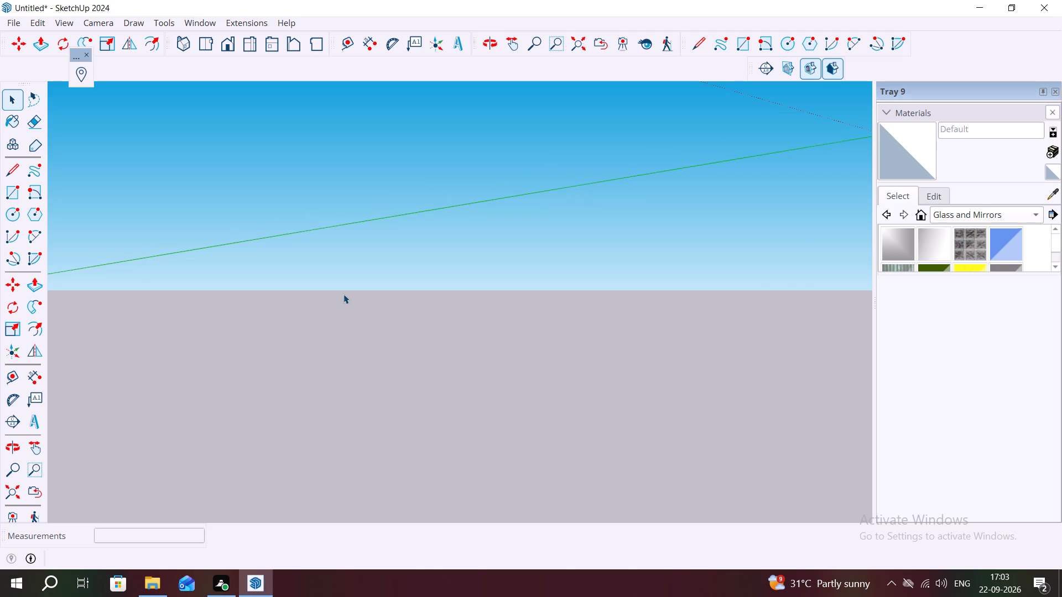
scroll(343, 294, down, 3)
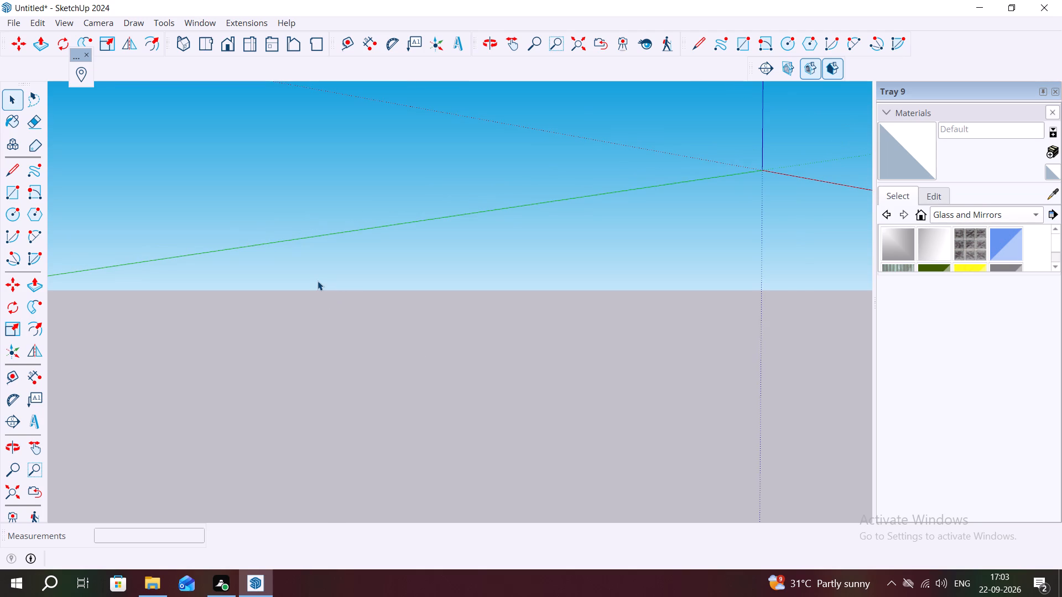
scroll(332, 258, down, 8)
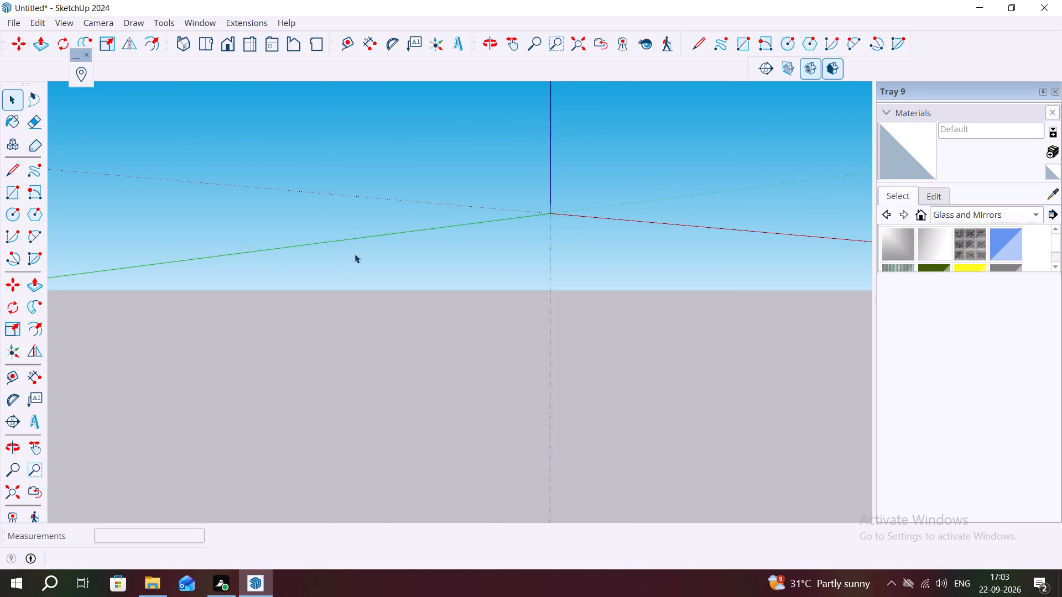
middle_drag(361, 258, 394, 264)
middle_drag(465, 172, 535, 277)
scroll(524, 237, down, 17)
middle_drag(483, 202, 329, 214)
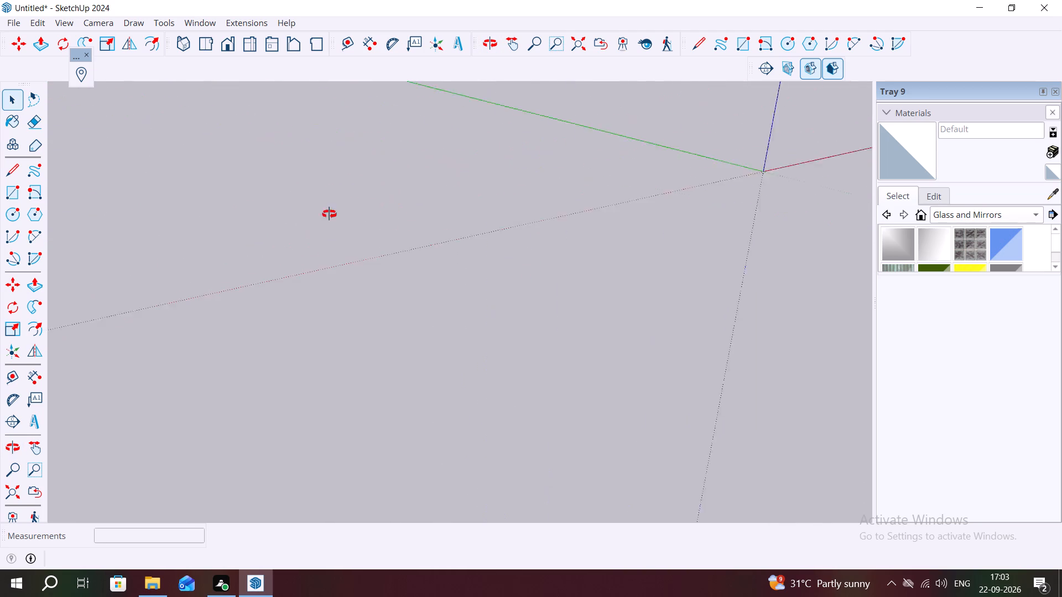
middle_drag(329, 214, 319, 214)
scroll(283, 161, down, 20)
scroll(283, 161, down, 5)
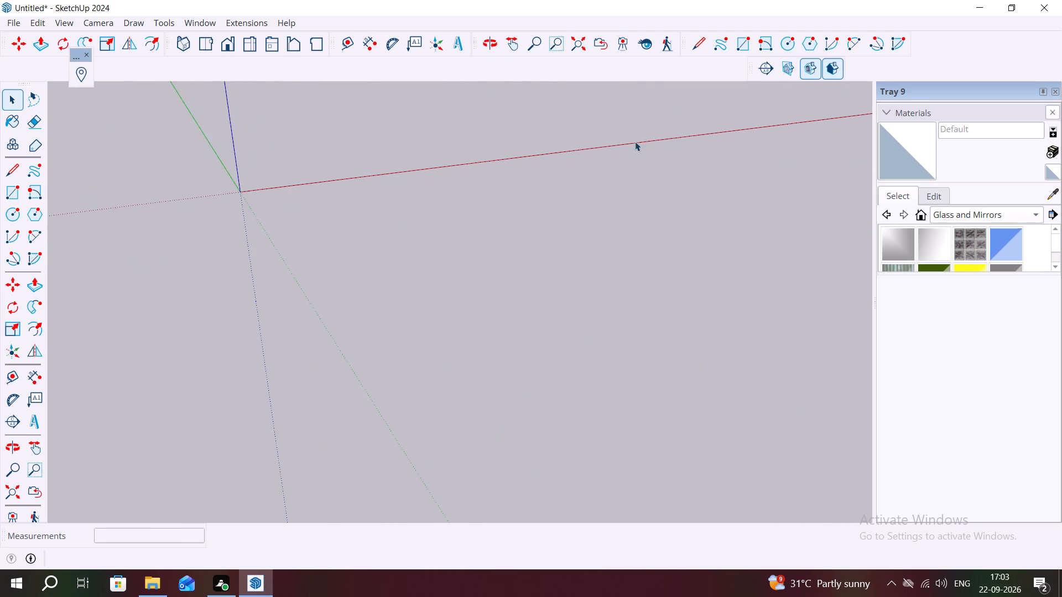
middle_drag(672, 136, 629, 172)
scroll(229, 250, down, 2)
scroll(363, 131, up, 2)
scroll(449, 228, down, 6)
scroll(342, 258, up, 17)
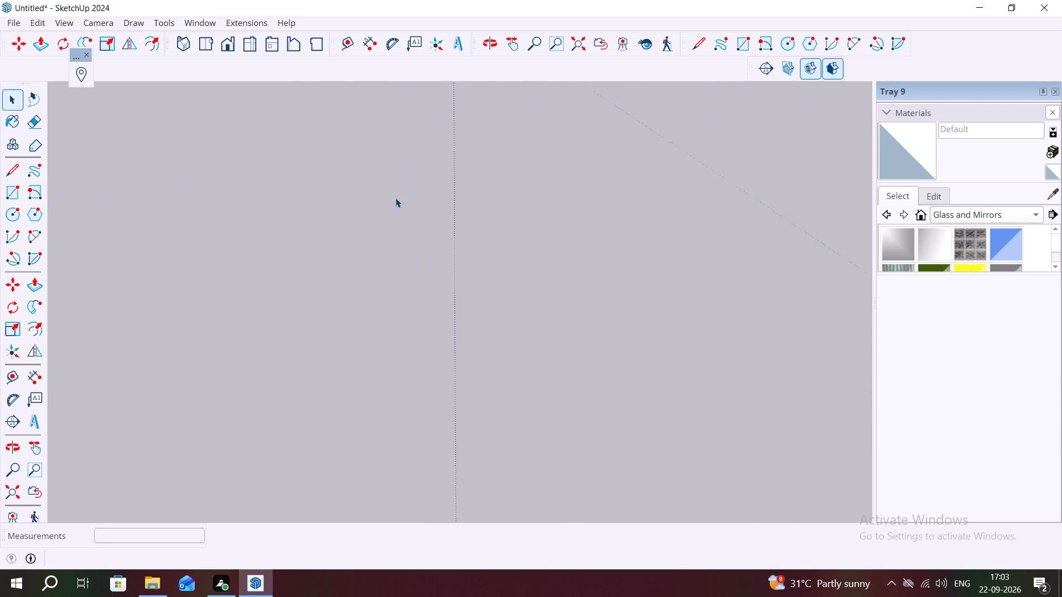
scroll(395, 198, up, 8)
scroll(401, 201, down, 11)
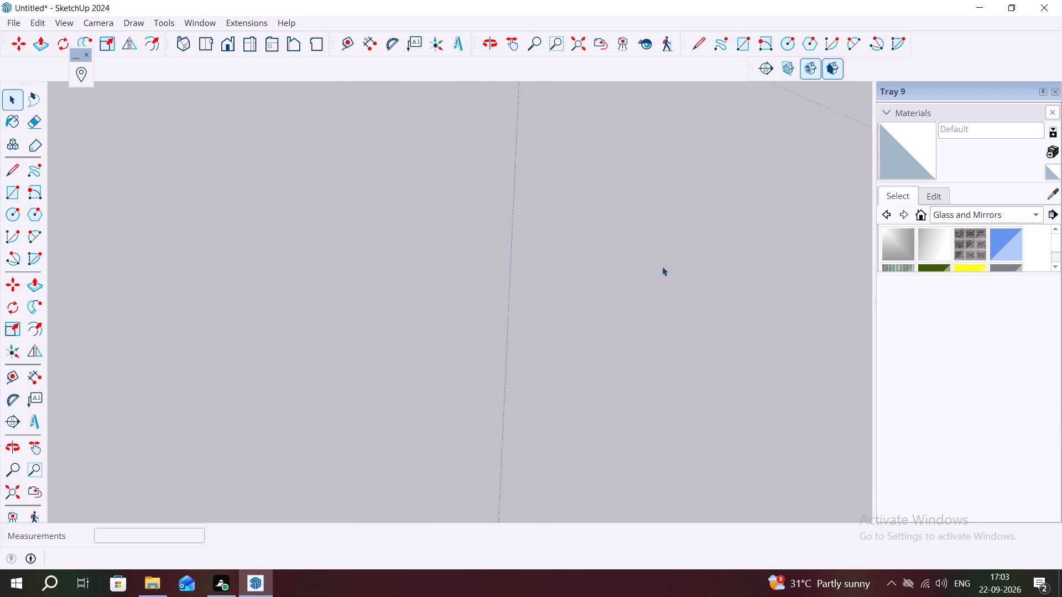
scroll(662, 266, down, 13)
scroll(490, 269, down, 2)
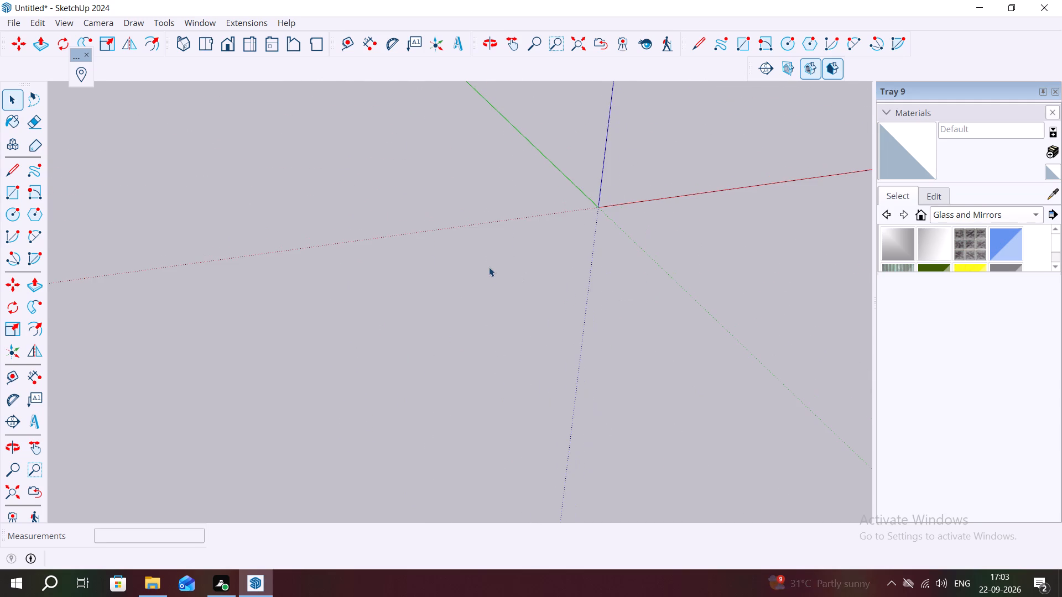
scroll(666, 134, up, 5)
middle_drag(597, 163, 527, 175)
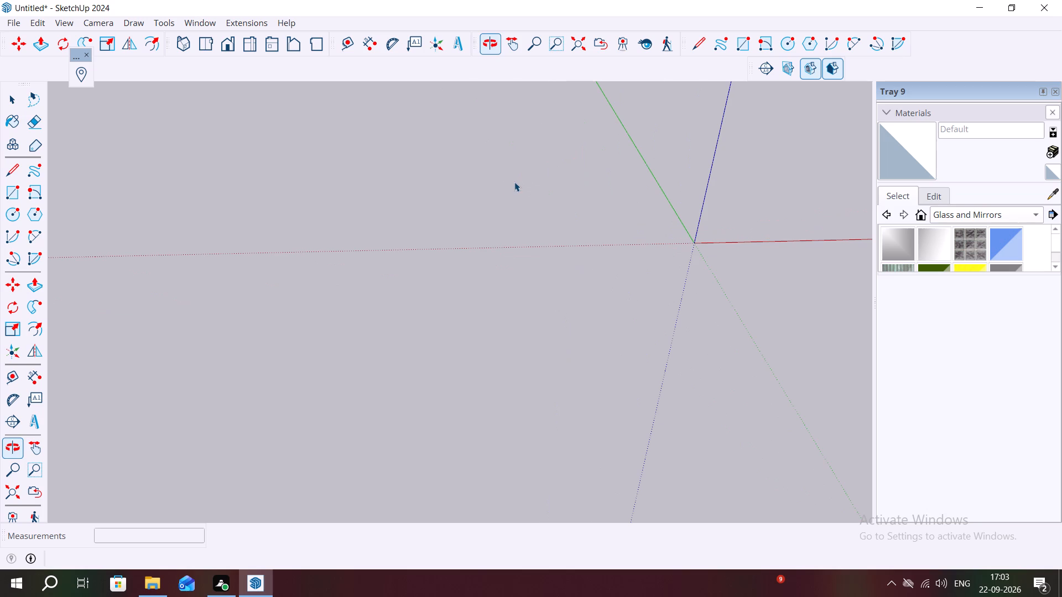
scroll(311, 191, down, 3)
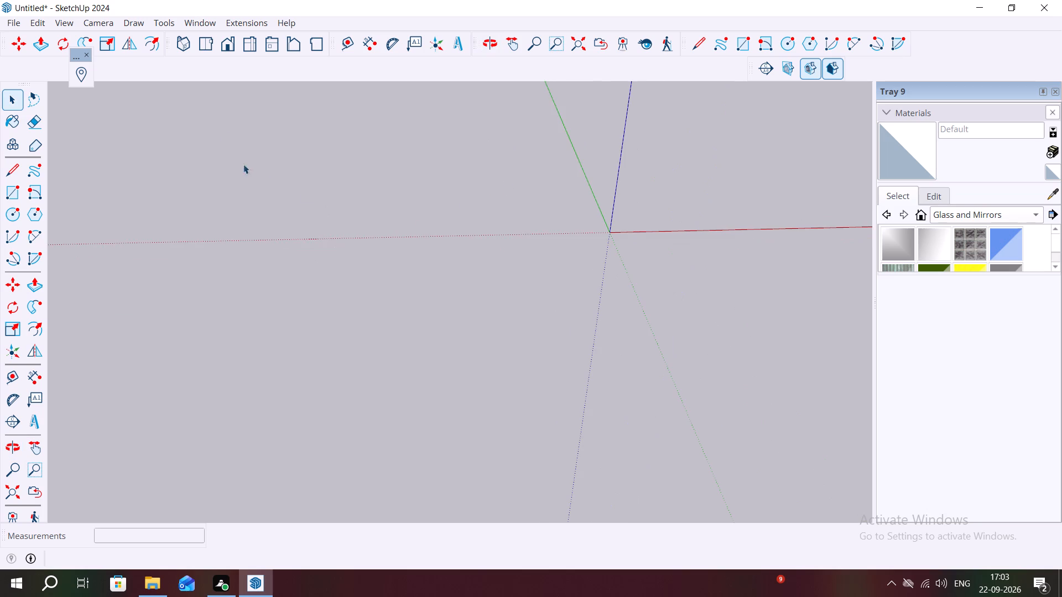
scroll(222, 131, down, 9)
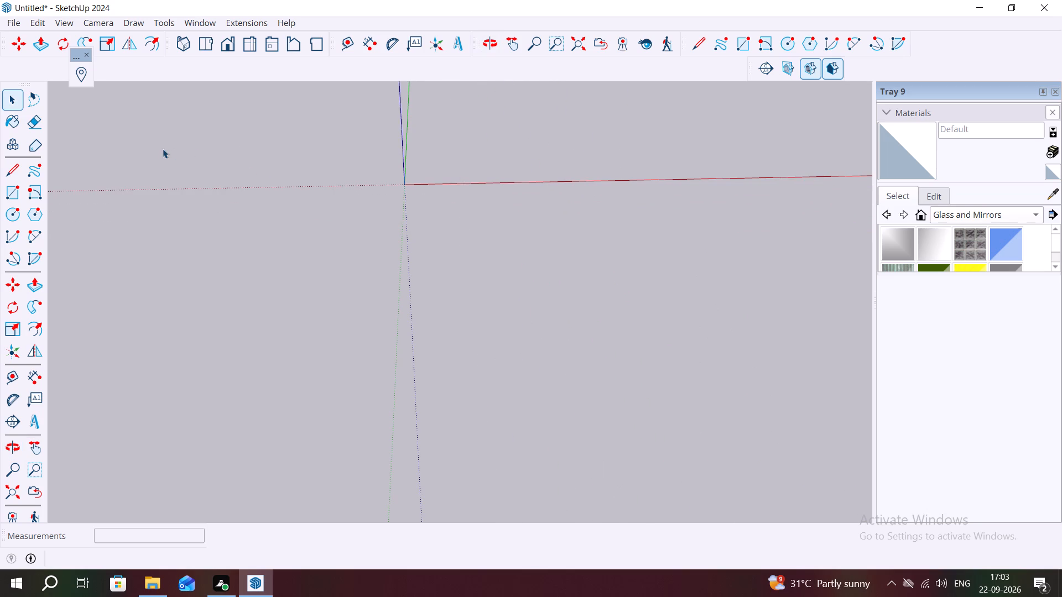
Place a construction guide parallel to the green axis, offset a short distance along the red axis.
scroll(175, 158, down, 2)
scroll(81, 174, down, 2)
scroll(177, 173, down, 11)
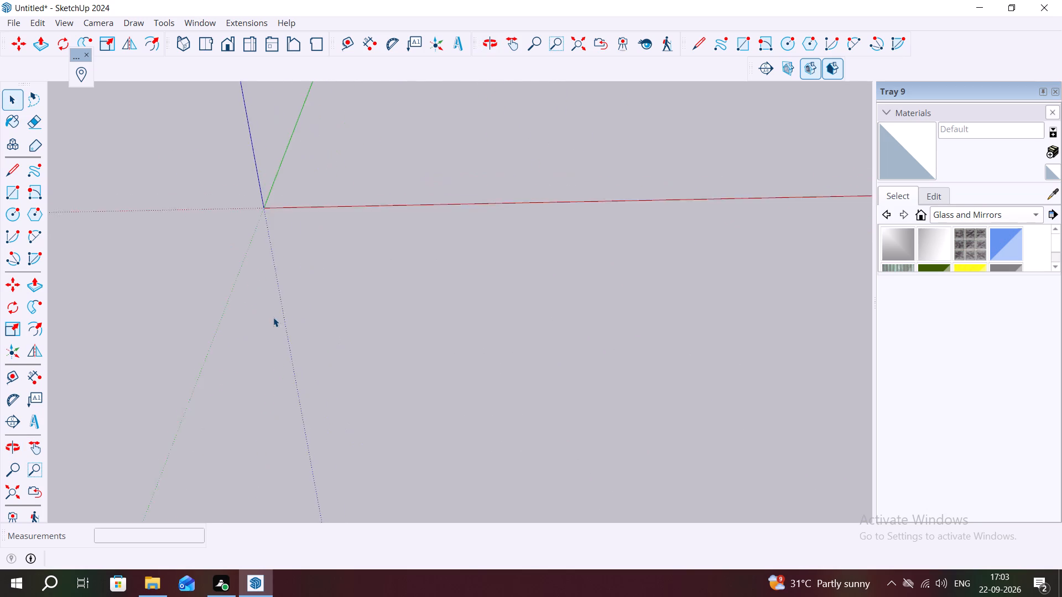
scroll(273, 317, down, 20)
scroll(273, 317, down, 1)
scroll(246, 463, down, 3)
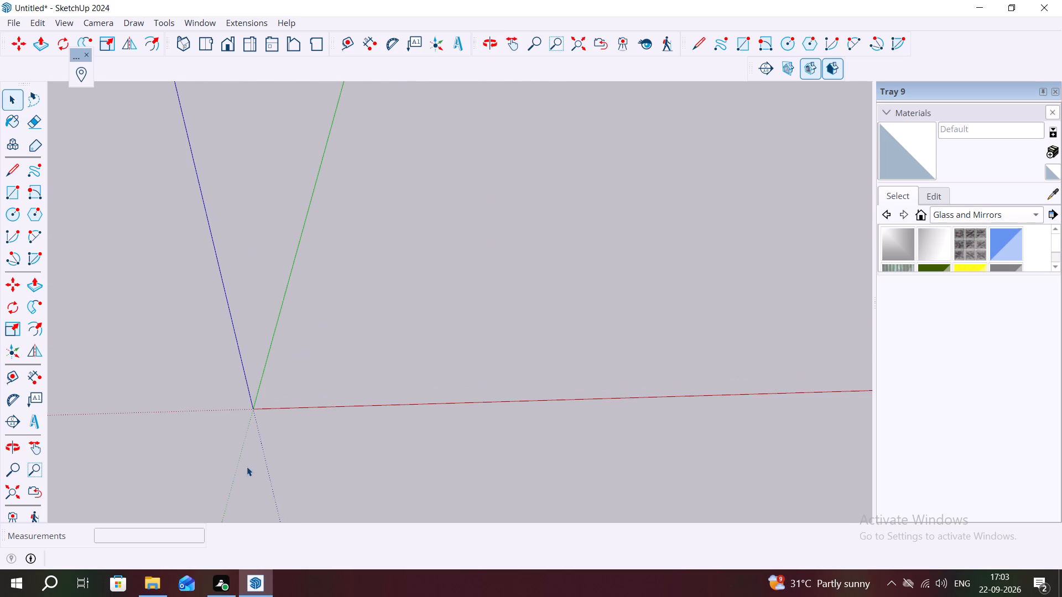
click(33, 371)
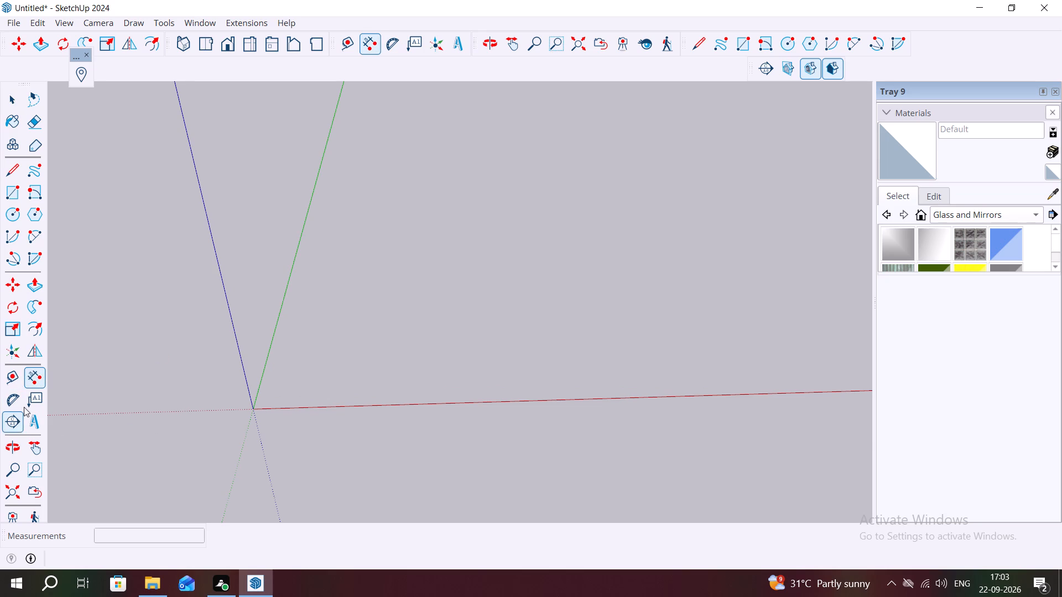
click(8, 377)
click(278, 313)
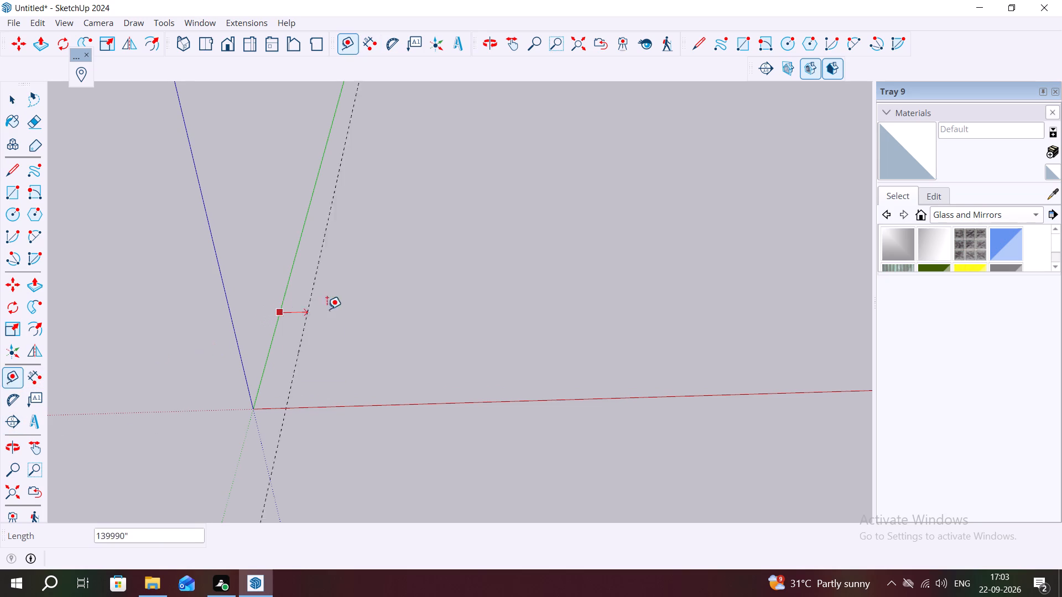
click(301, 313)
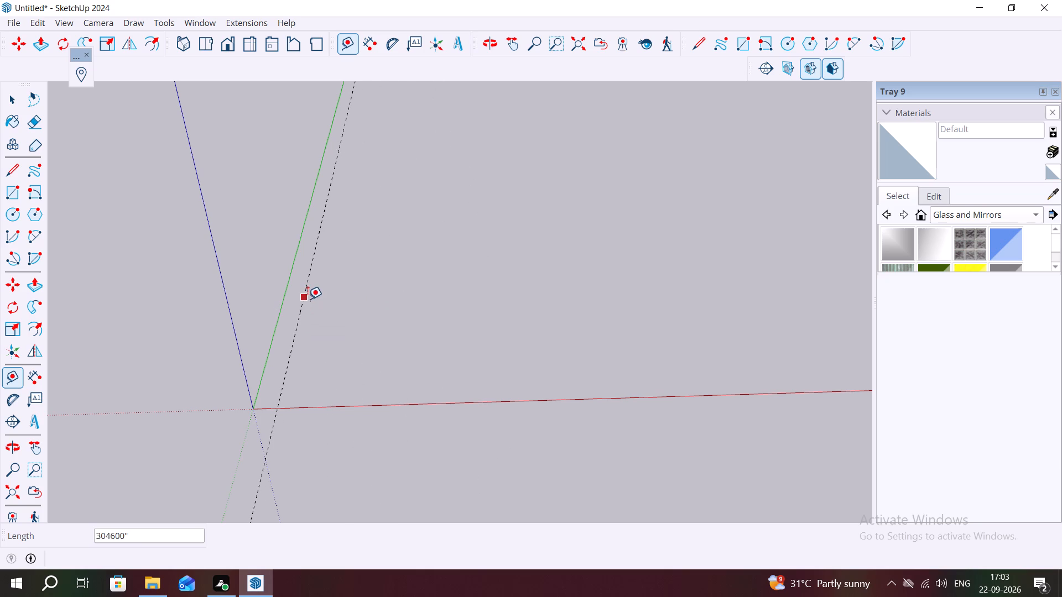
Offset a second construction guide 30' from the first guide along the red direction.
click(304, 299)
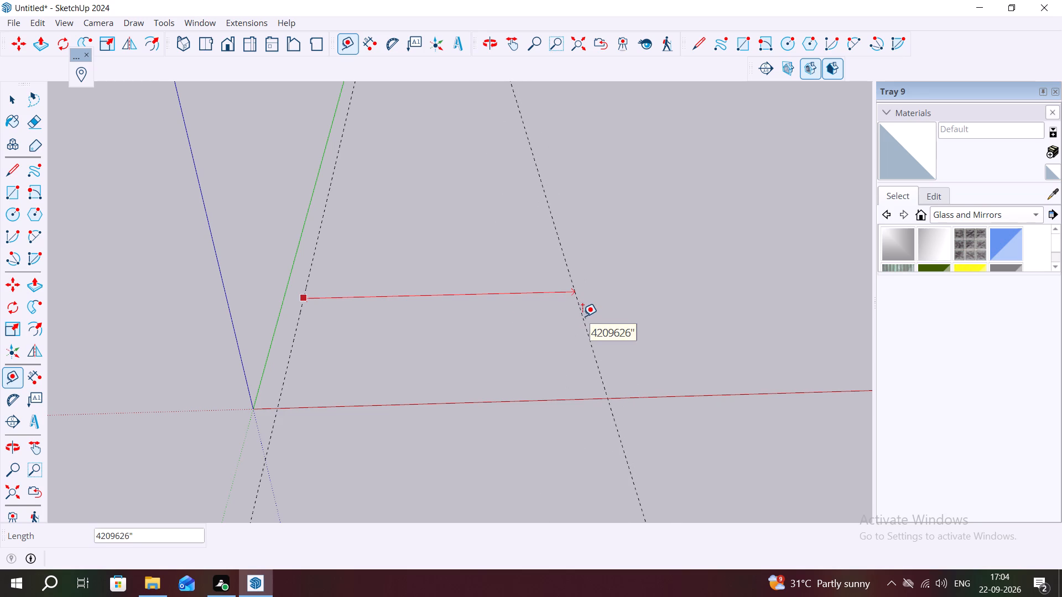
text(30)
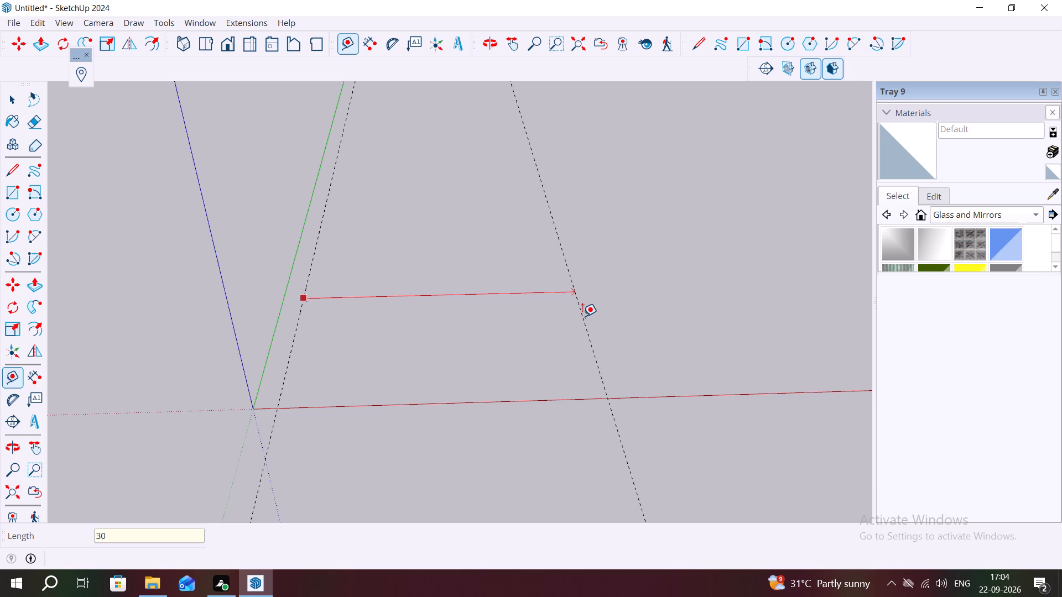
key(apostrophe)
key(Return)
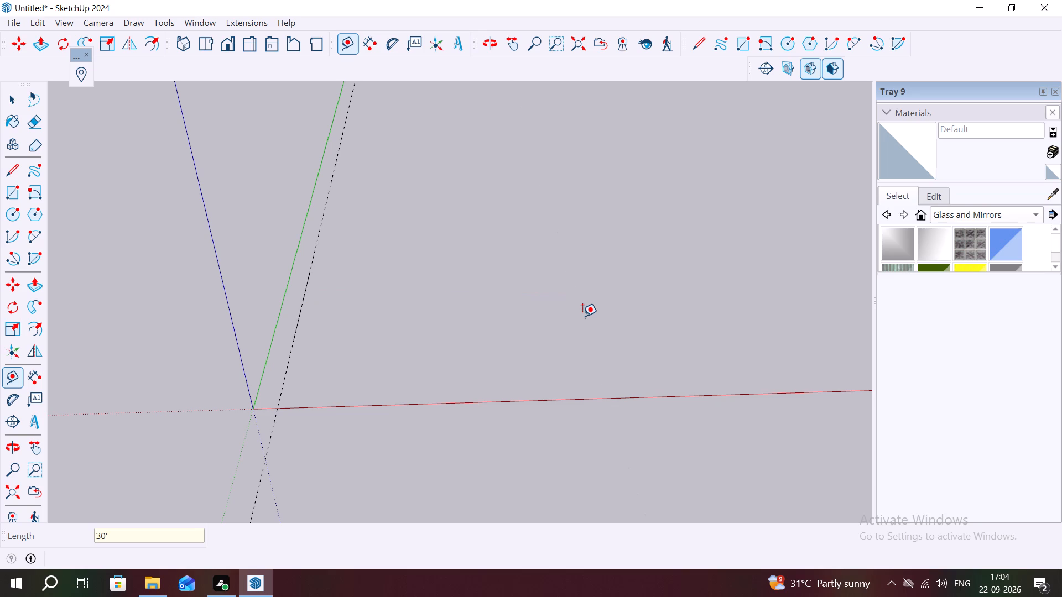
Examine the construction guides up close to check the spacing between them.
scroll(306, 402, up, 18)
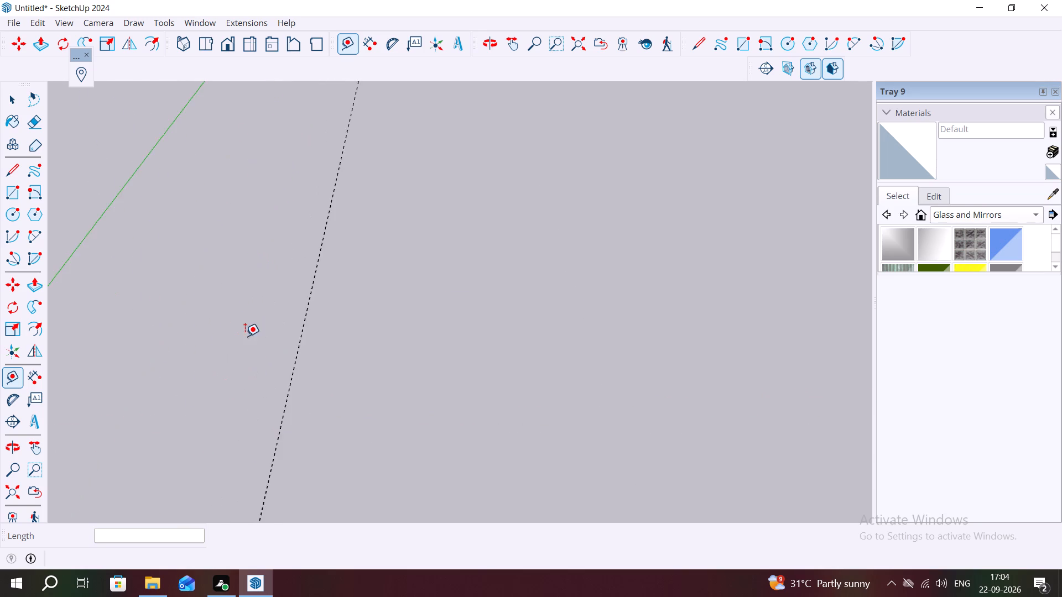
scroll(245, 336, up, 4)
scroll(258, 365, down, 15)
scroll(258, 360, up, 10)
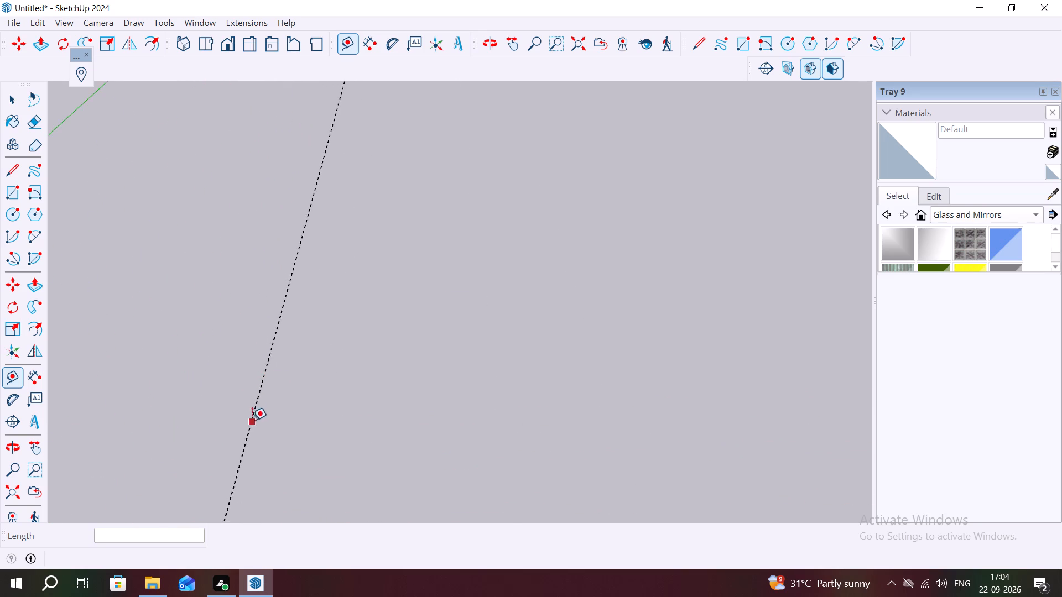
scroll(252, 420, up, 11)
scroll(265, 430, down, 12)
scroll(284, 413, up, 2)
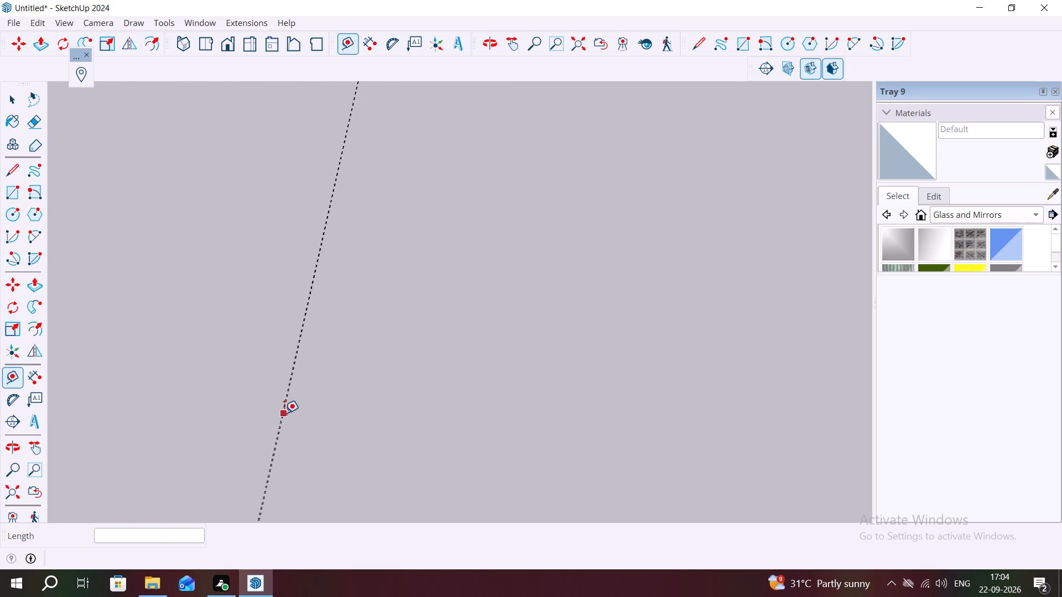
scroll(287, 413, up, 5)
scroll(274, 418, down, 2)
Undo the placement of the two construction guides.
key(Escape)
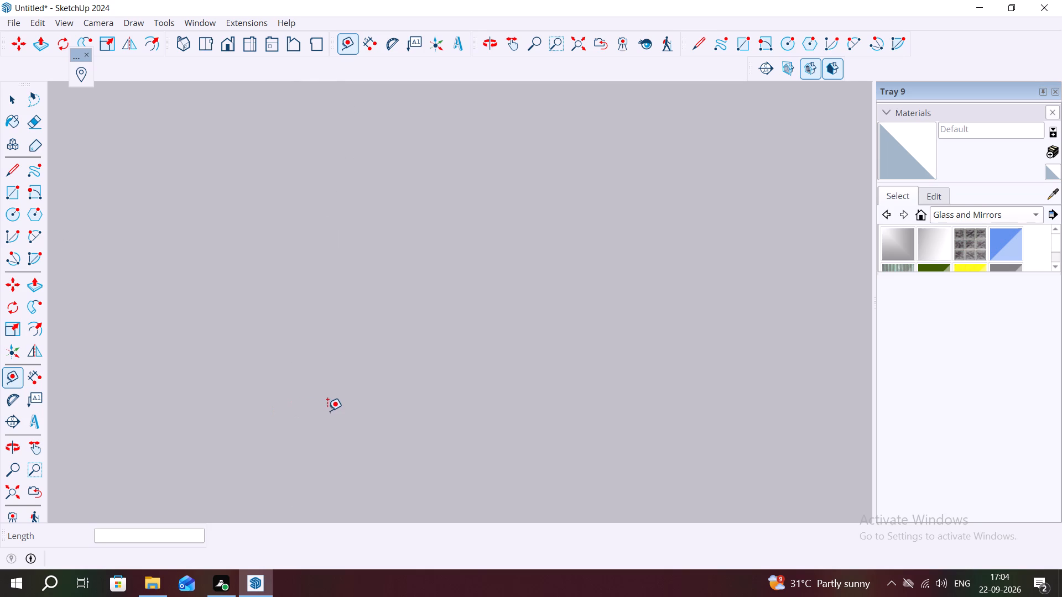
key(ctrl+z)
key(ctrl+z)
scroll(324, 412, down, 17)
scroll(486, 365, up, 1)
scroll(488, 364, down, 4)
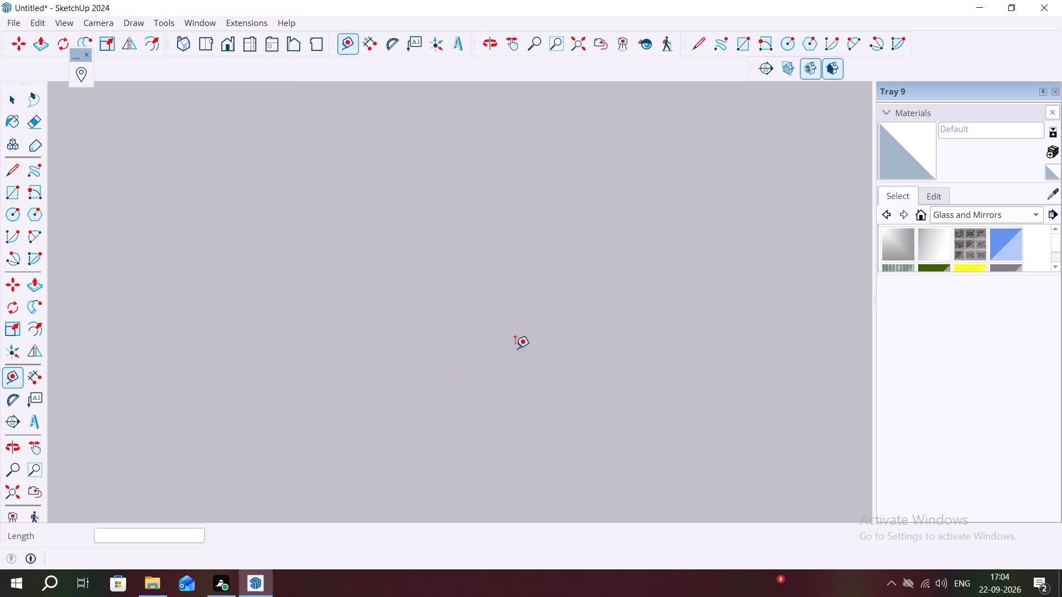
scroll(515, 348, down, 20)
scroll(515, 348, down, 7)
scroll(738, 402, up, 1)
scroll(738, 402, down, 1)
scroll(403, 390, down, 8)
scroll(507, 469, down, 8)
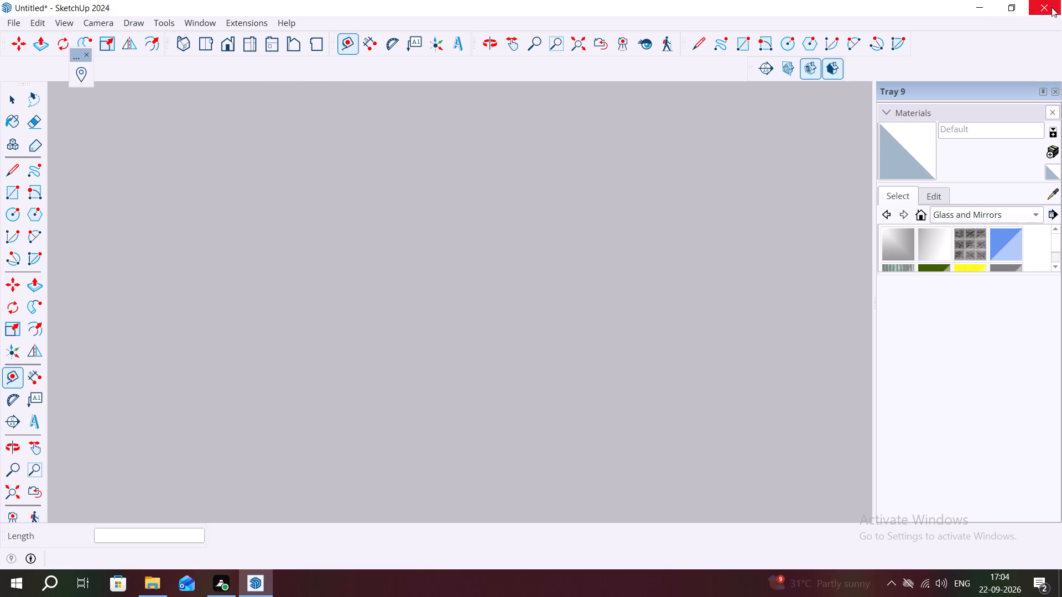
Close the untitled model and exit the program.
click(1046, 10)
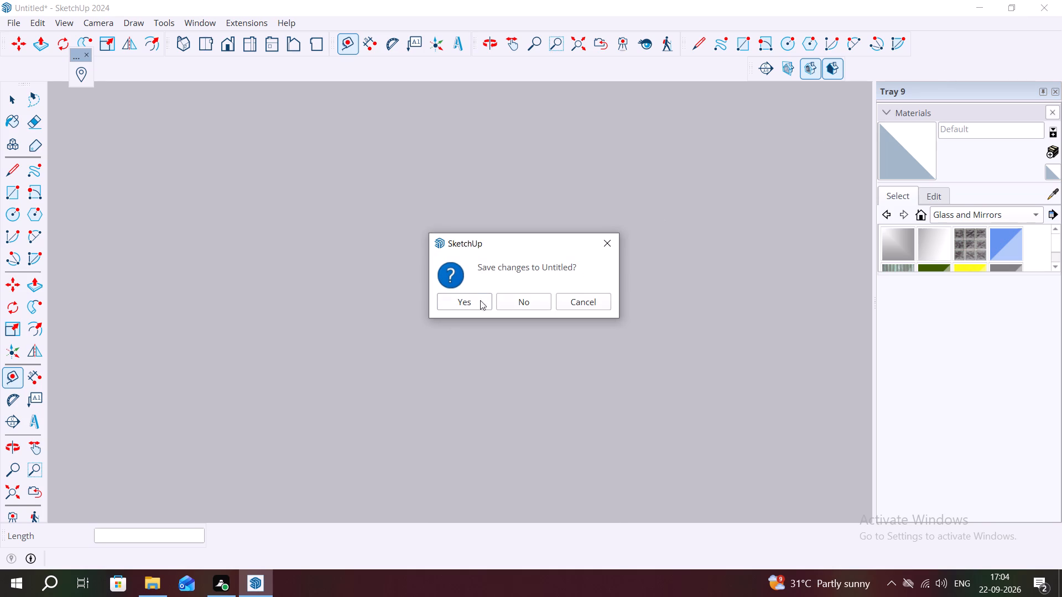
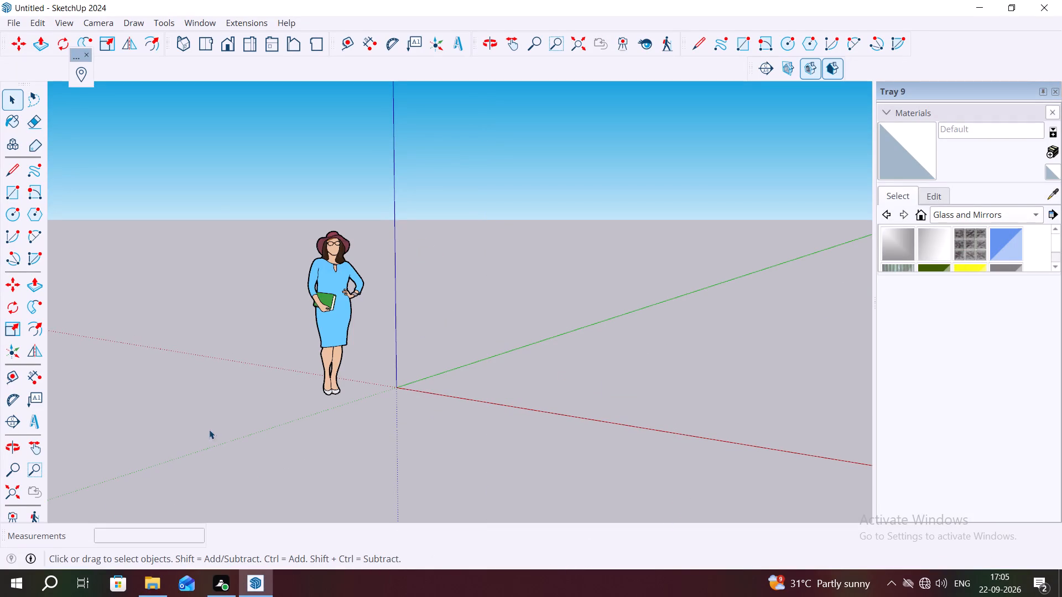
Delete the default person figure from the new model.
click(329, 318)
key(Delete)
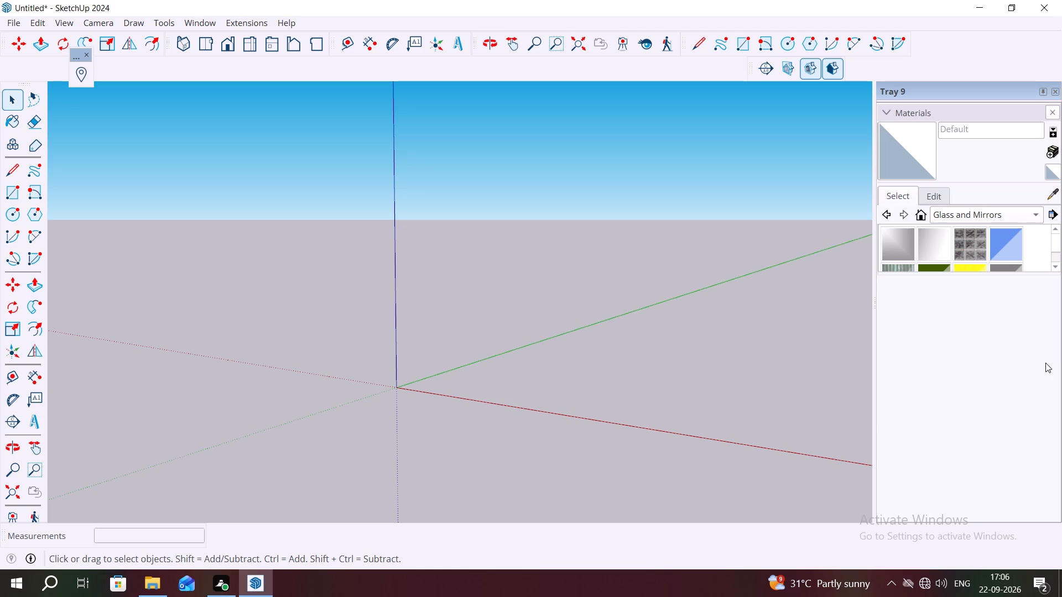
Place one guide parallel to the green axis, offset about 3' 10 5/8", and one parallel to the red axis, offset about 6' 10".
click(14, 377)
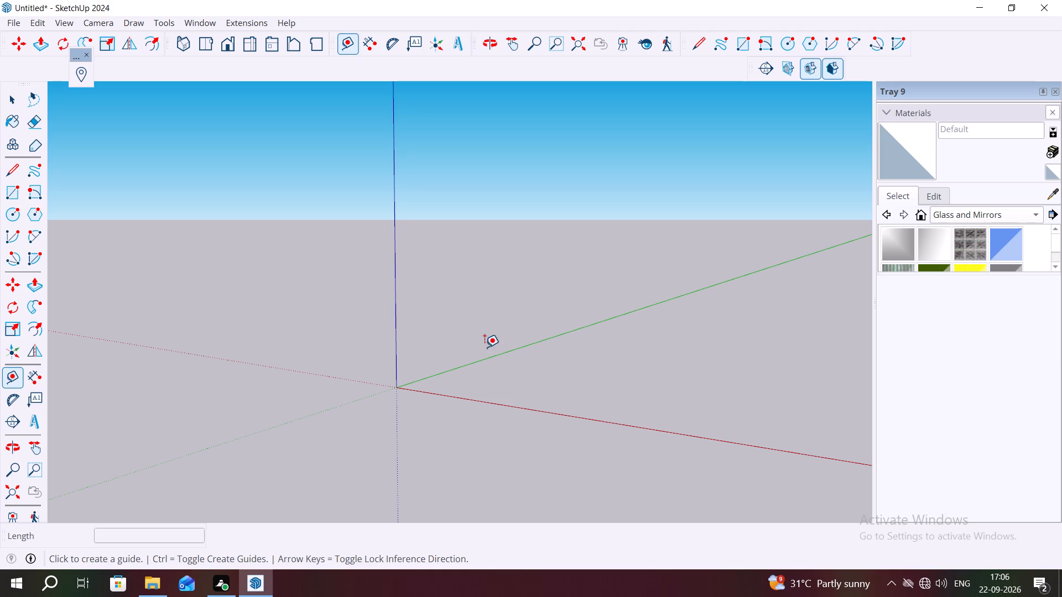
click(498, 353)
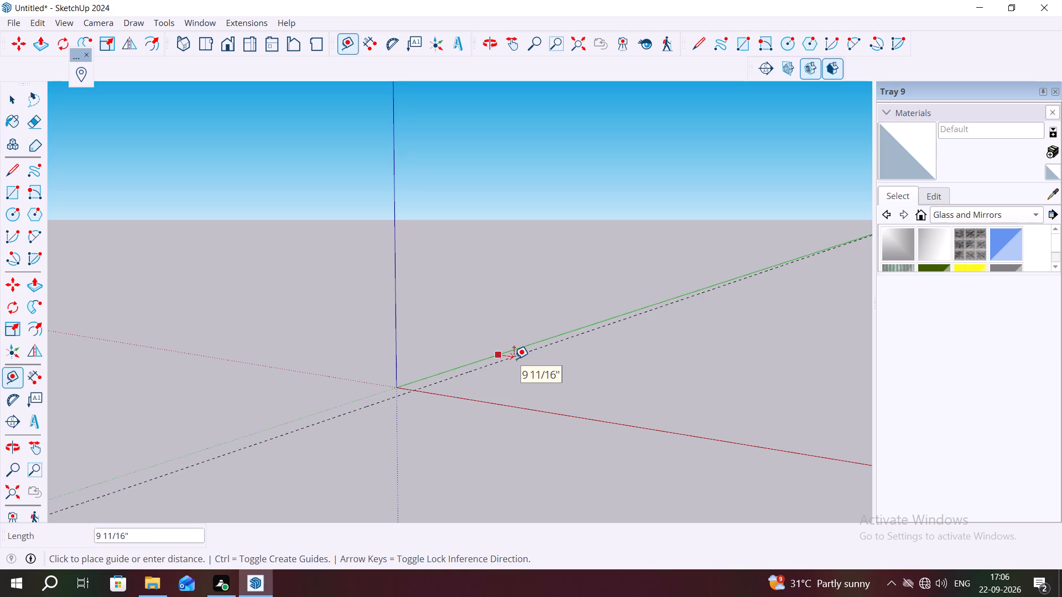
scroll(460, 352, down, 7)
scroll(99, 332, up, 1)
middle_drag(136, 342, 325, 442)
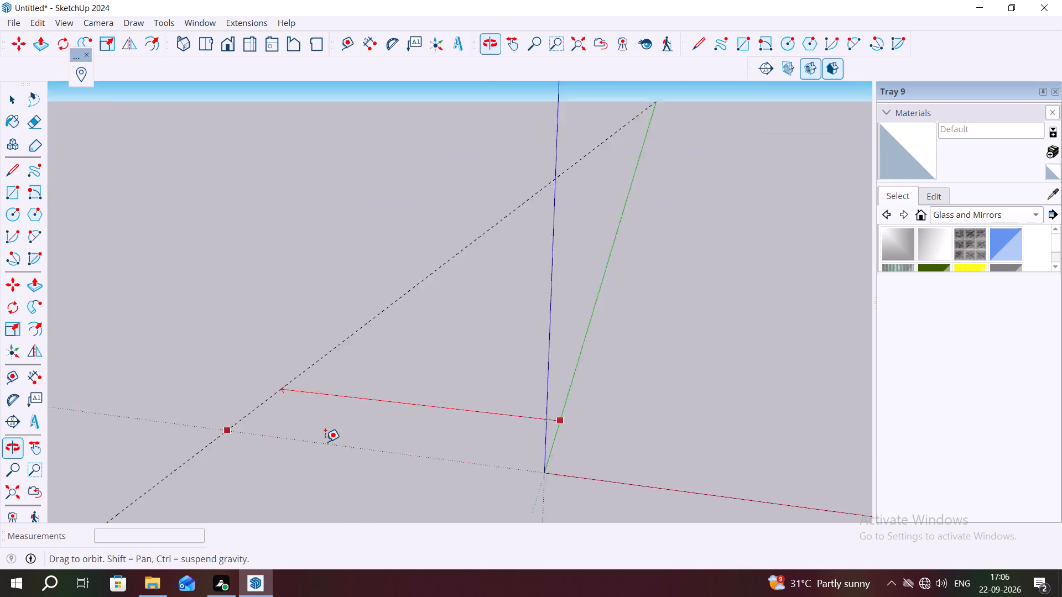
middle_drag(325, 442, 316, 441)
scroll(30, 319, down, 20)
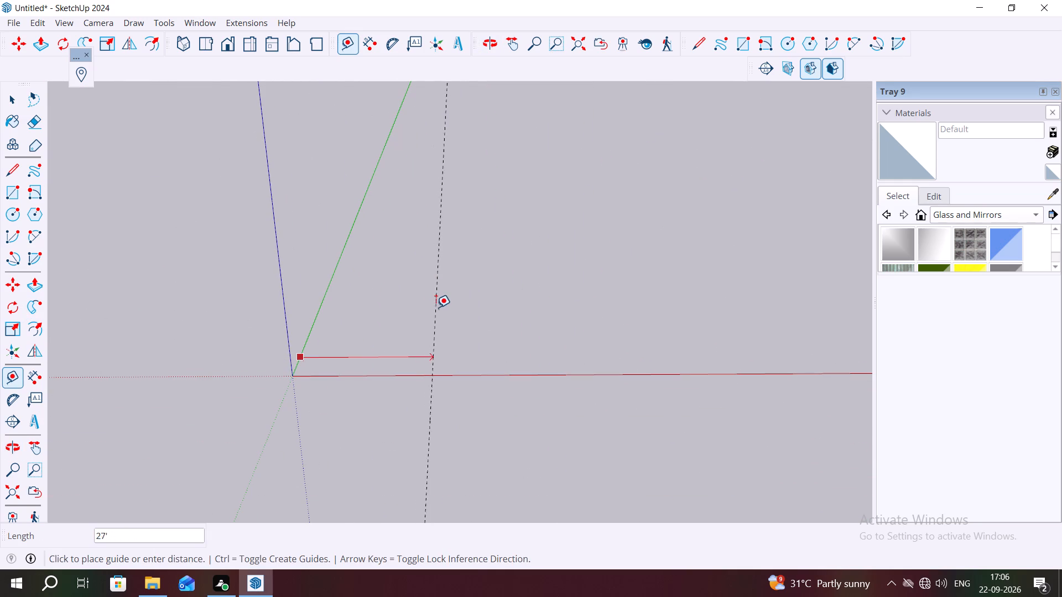
click(333, 318)
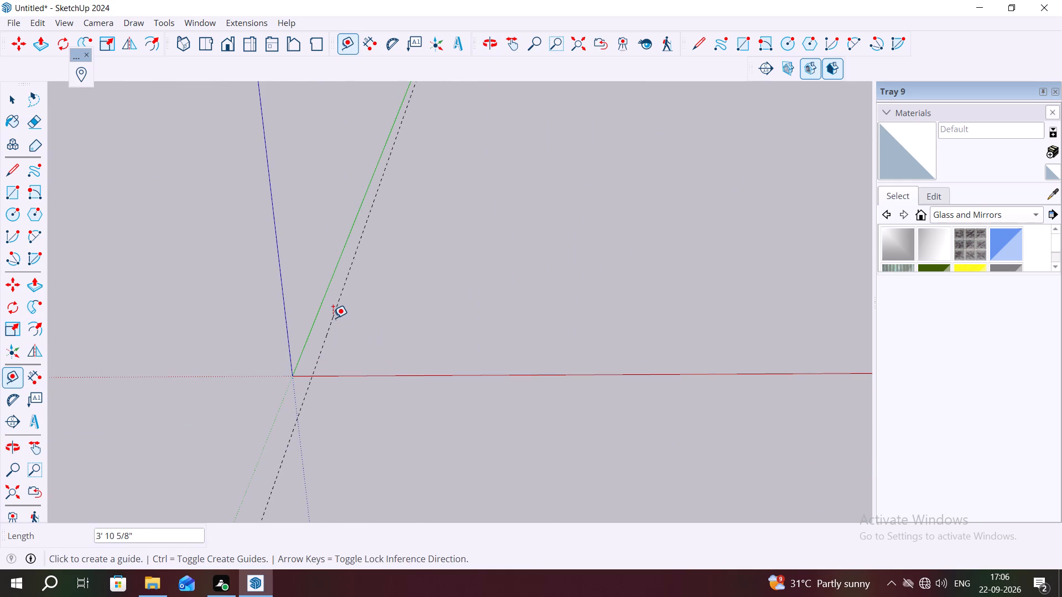
click(358, 376)
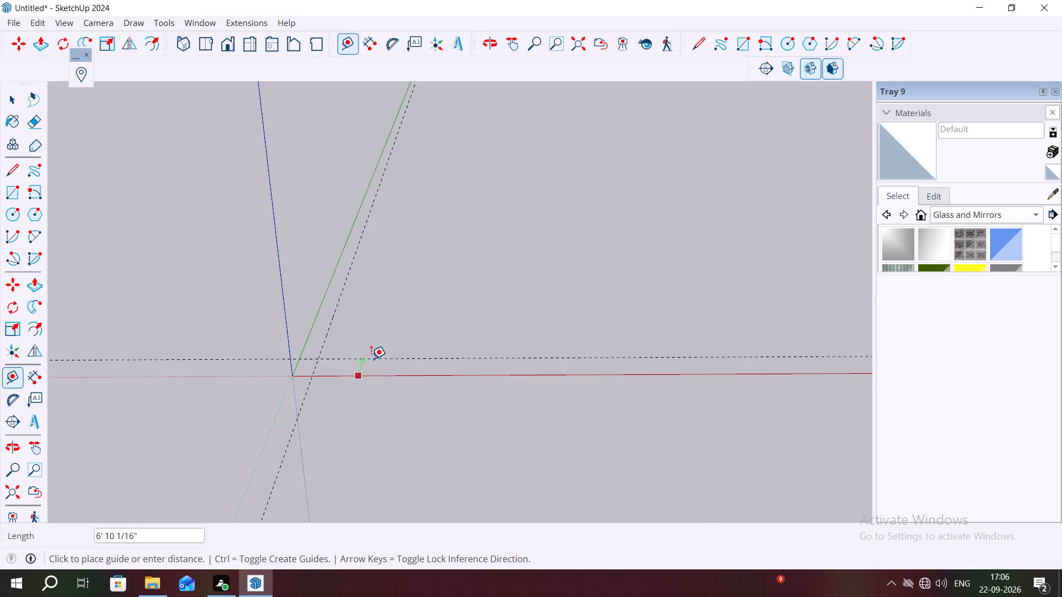
click(371, 359)
Complete the outer boundary with guides offset 58' along green from the red-parallel guide and 30' along red from the green-parallel guide.
click(373, 356)
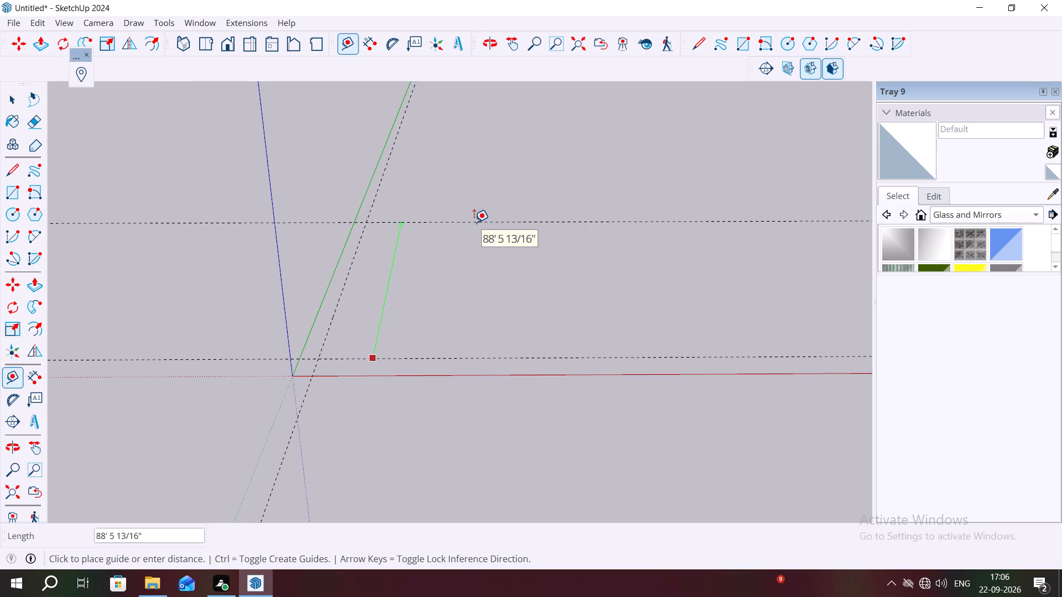
key(5)
text(8')
key(Return)
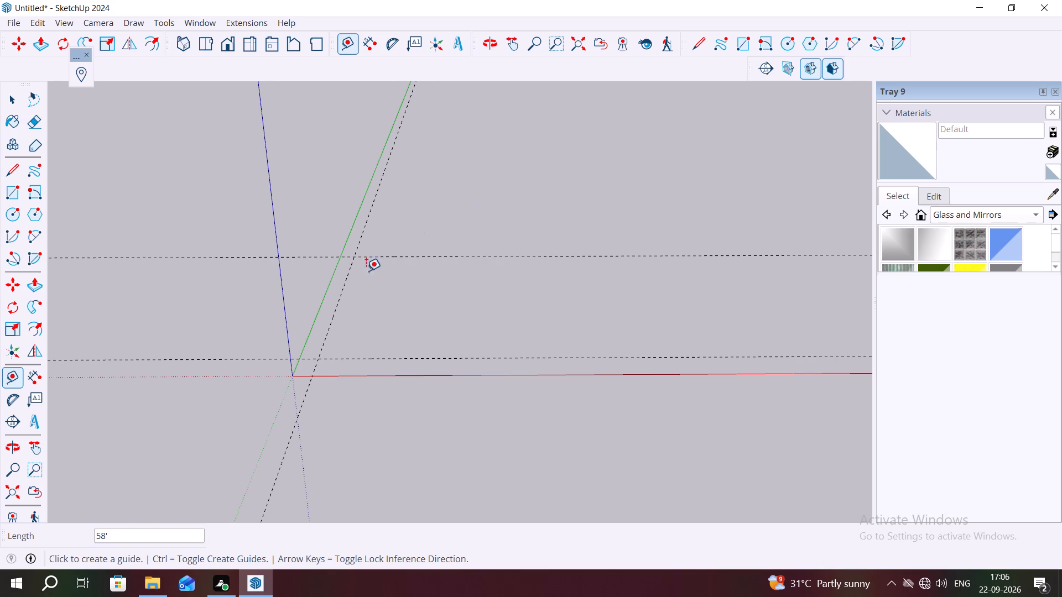
click(341, 287)
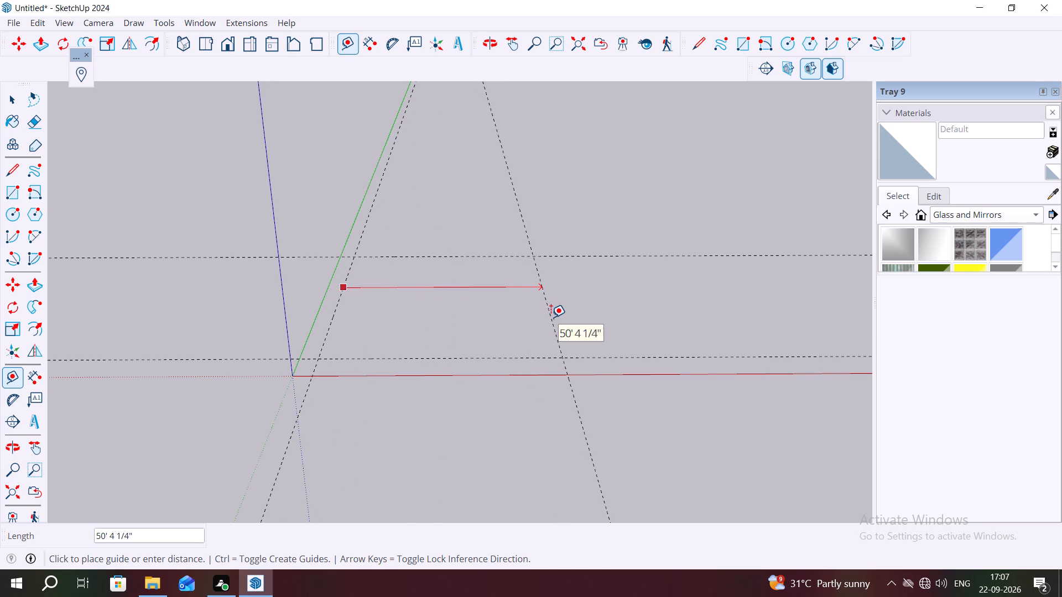
text(30')
key(Return)
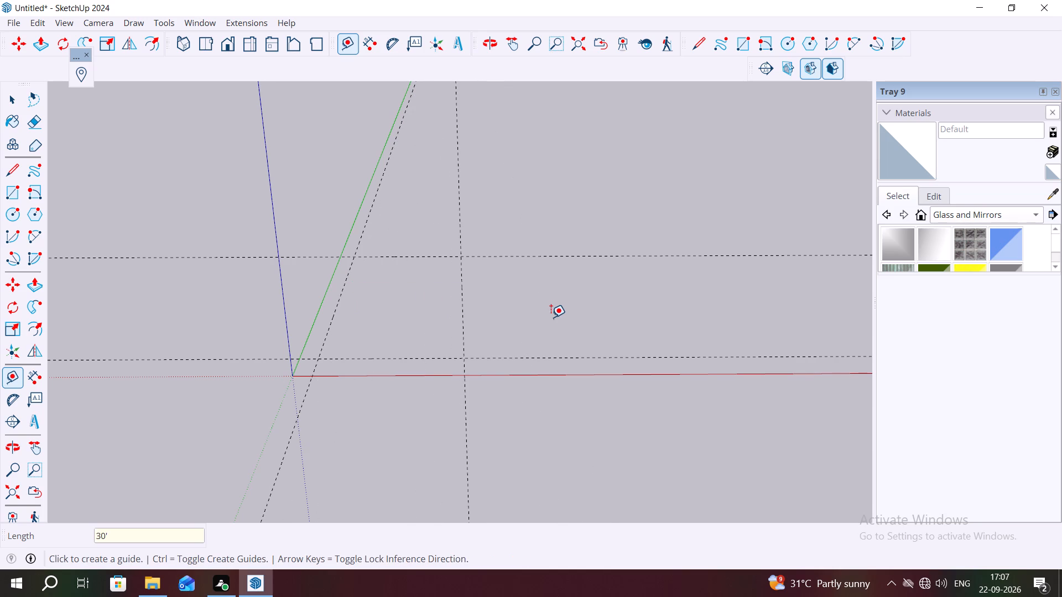
Offset 9" wall-thickness guides inward from the boundary guide nearest the green axis and from the far red-parallel boundary guide.
scroll(422, 268, up, 2)
scroll(316, 269, up, 2)
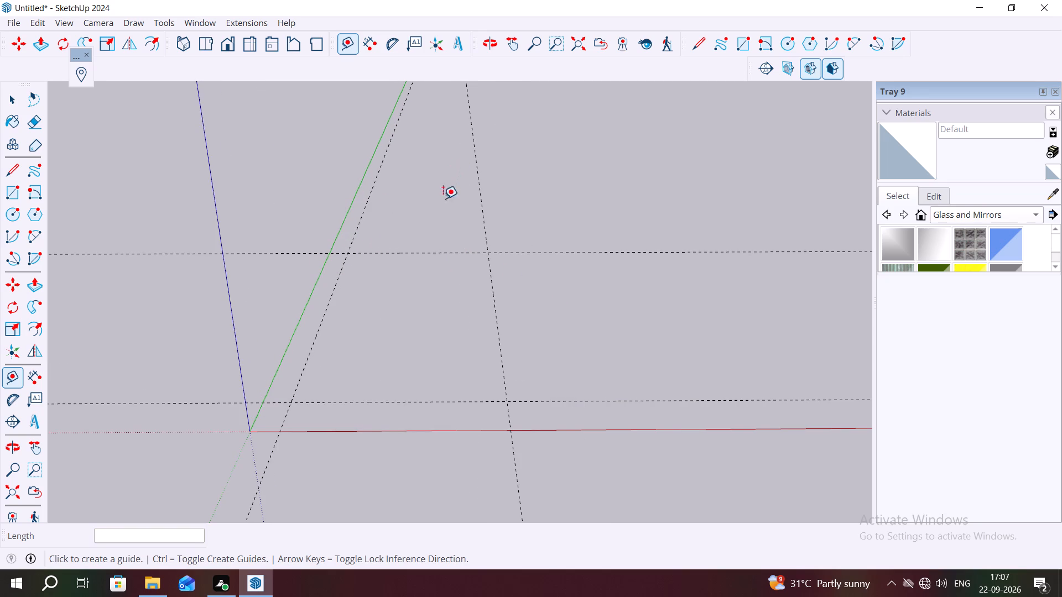
click(323, 316)
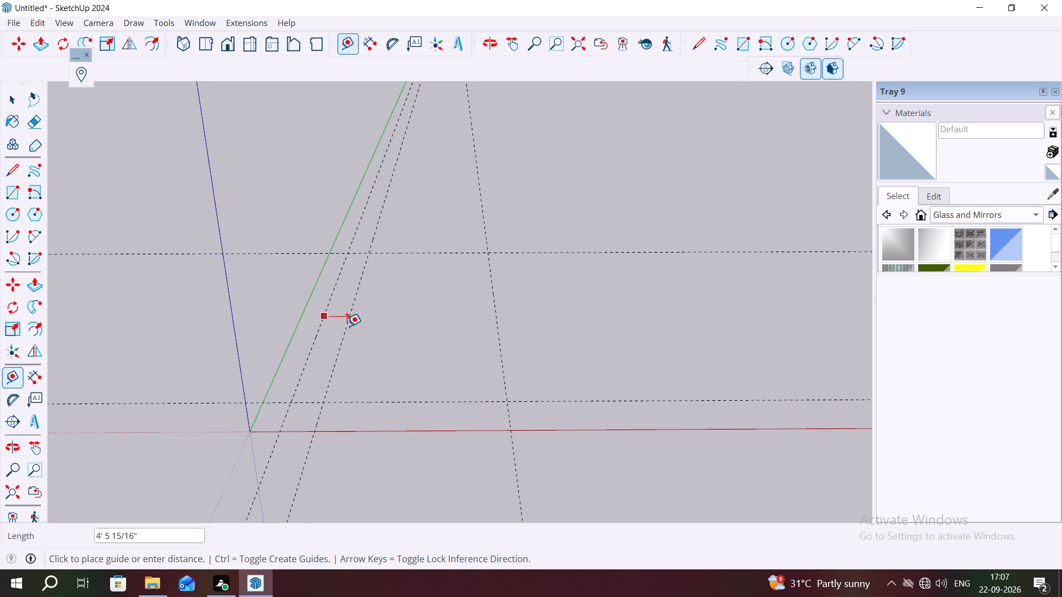
key(9)
key(shift+quotedbl)
key(Return)
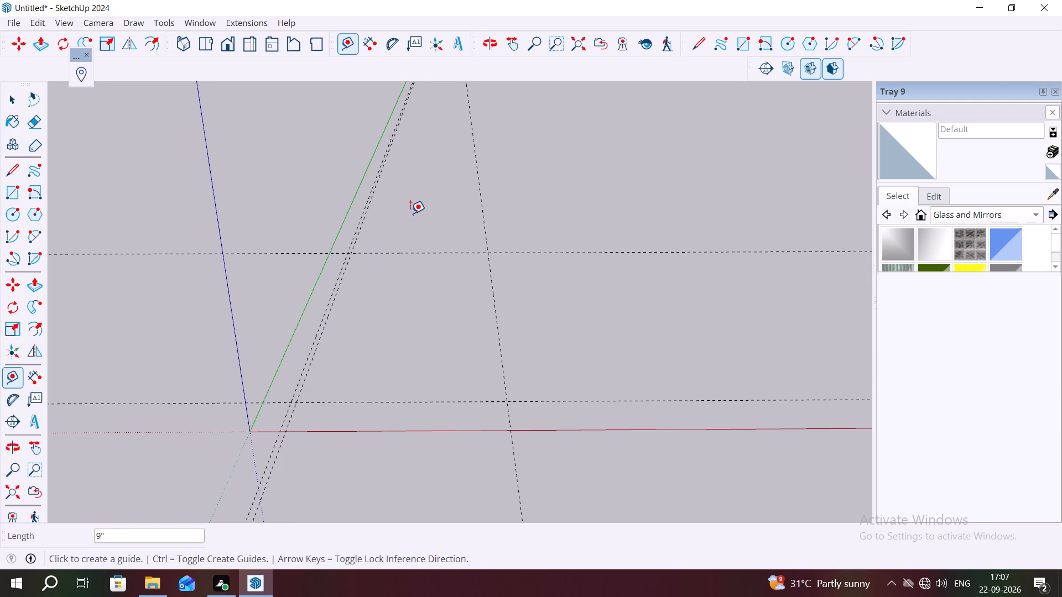
click(412, 252)
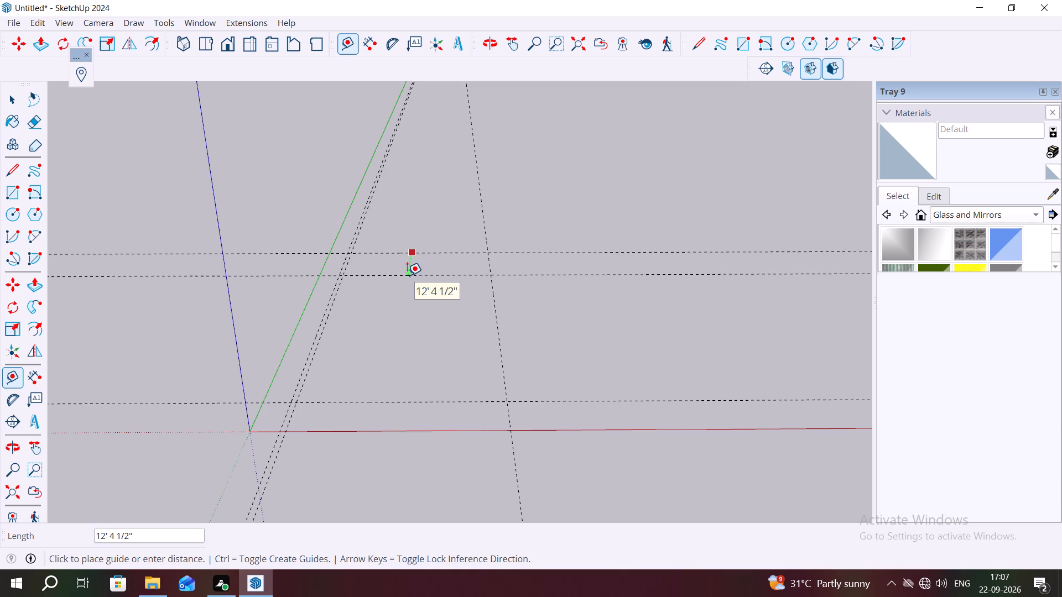
key(9)
key(shift+quotedbl)
key(Return)
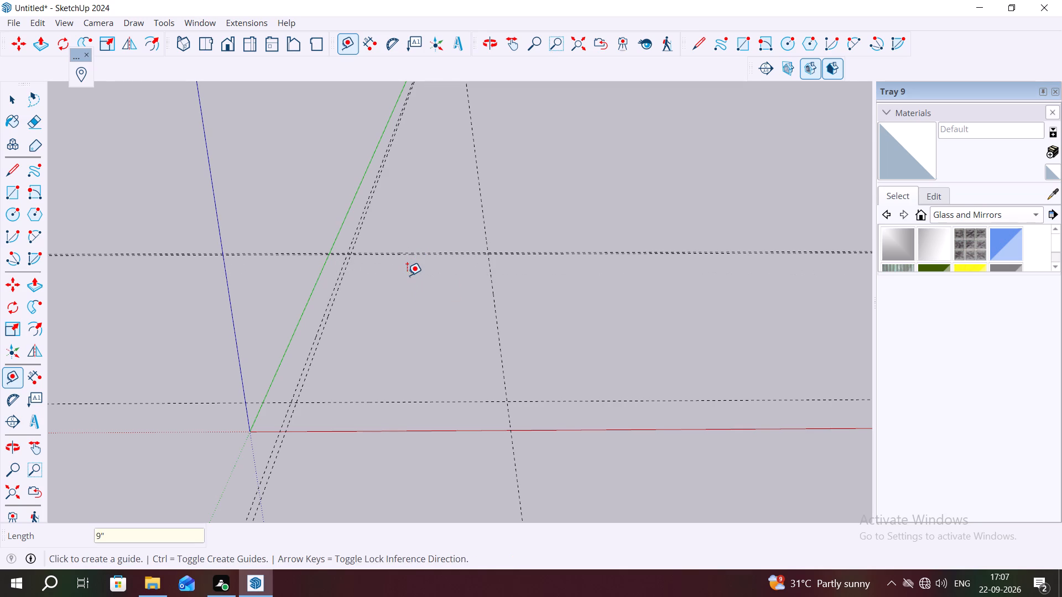
Offset 9" wall-thickness guides inward from the far green-parallel boundary guide and from the boundary guide nearest the red axis.
click(494, 306)
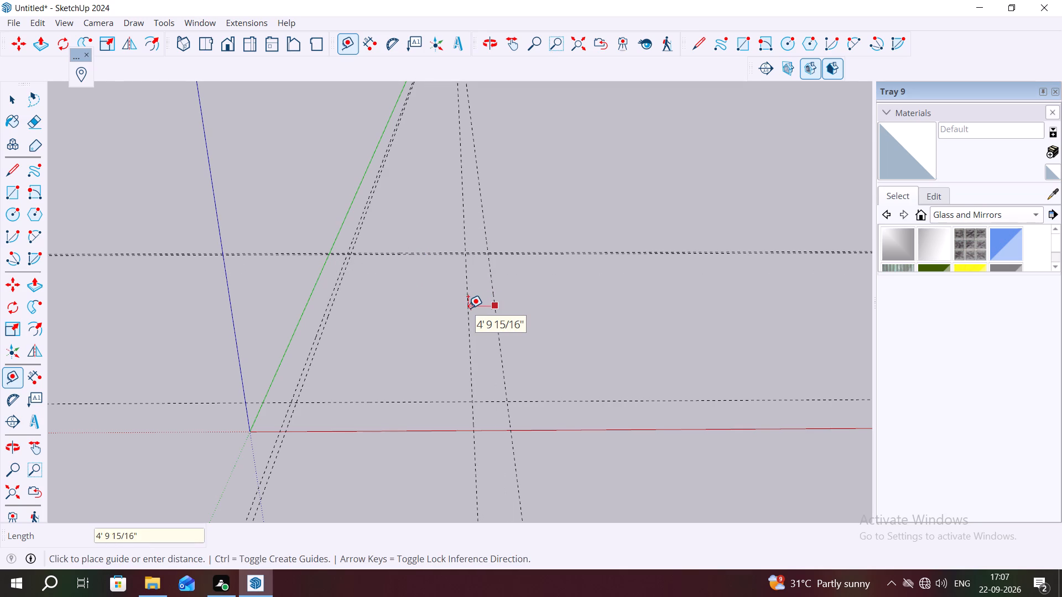
key(9)
key(shift+quotedbl)
key(Return)
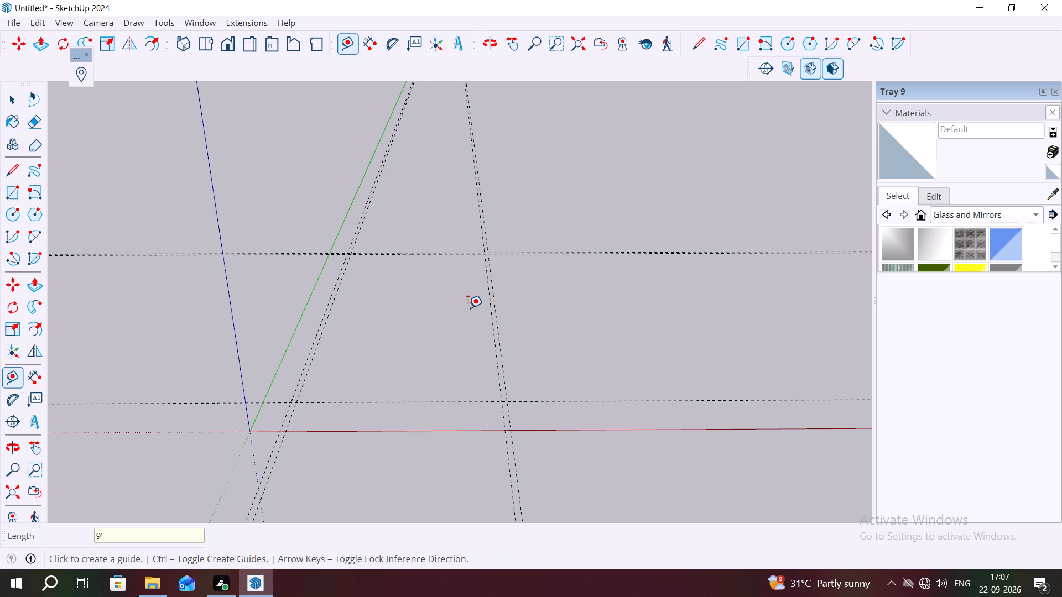
click(412, 402)
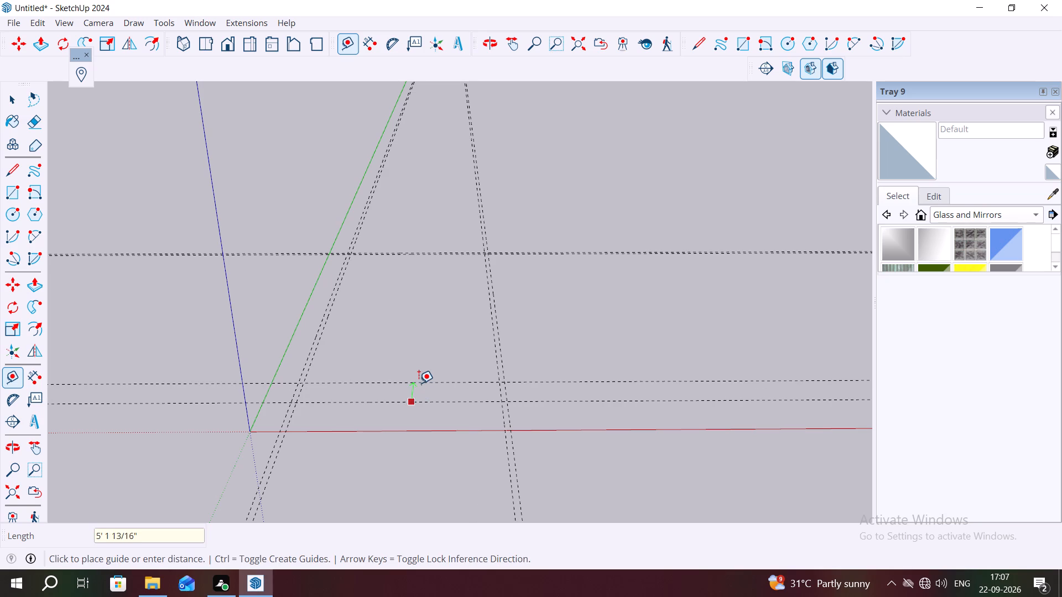
key(9)
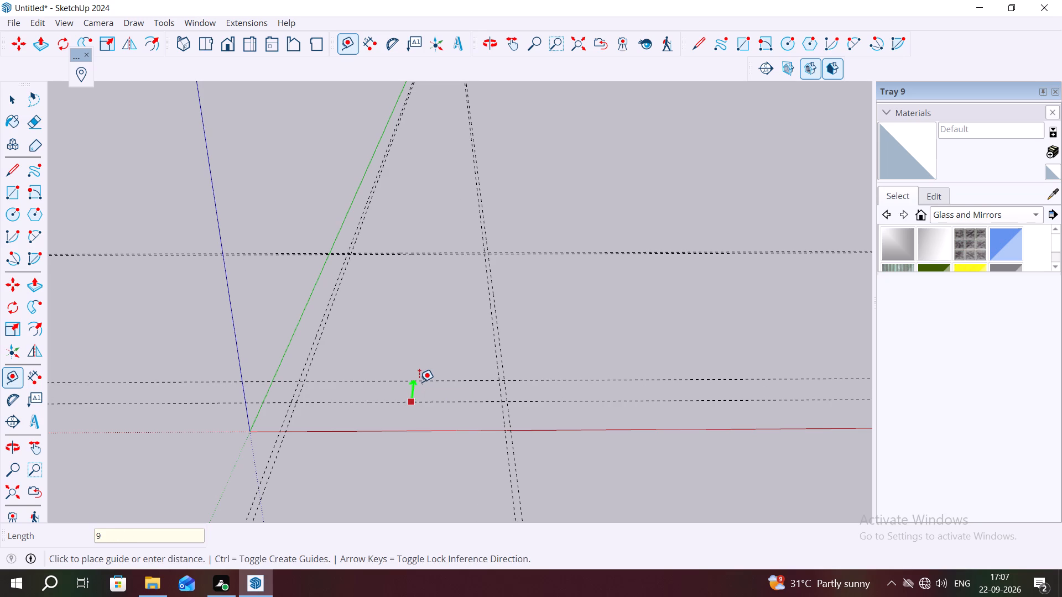
key(shift+quotedbl)
key(Return)
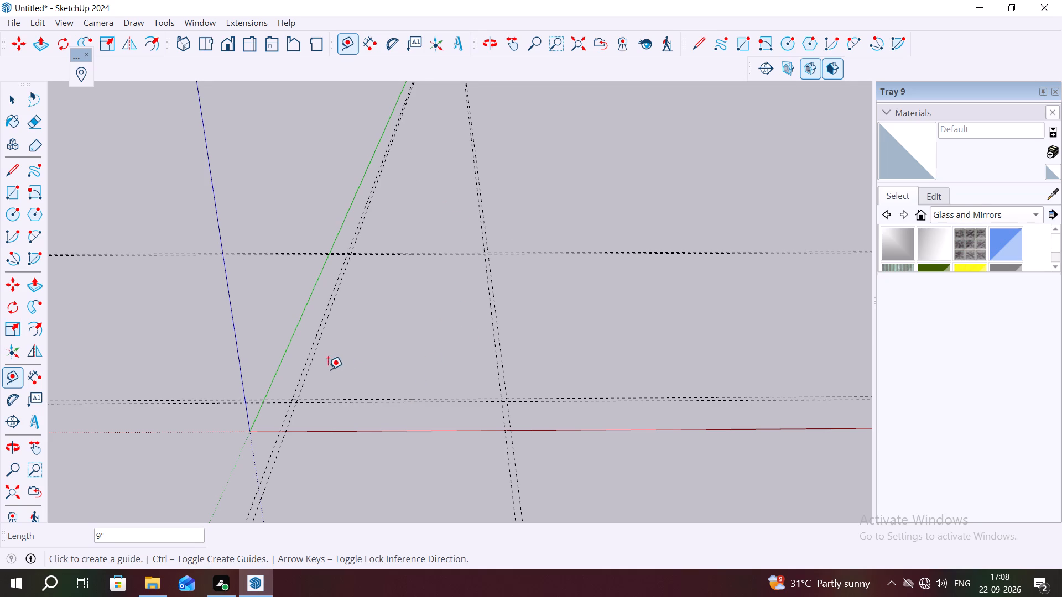
Lay out a corner room with guides offset 10' along green and 10' along red from the inner wall guides nearest the origin.
scroll(329, 394, up, 7)
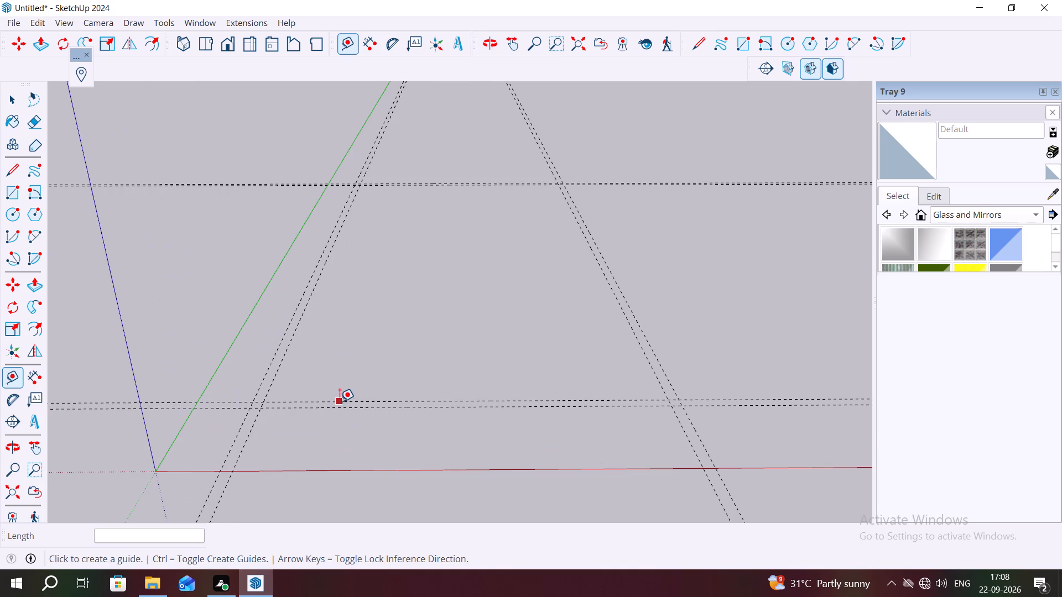
click(356, 401)
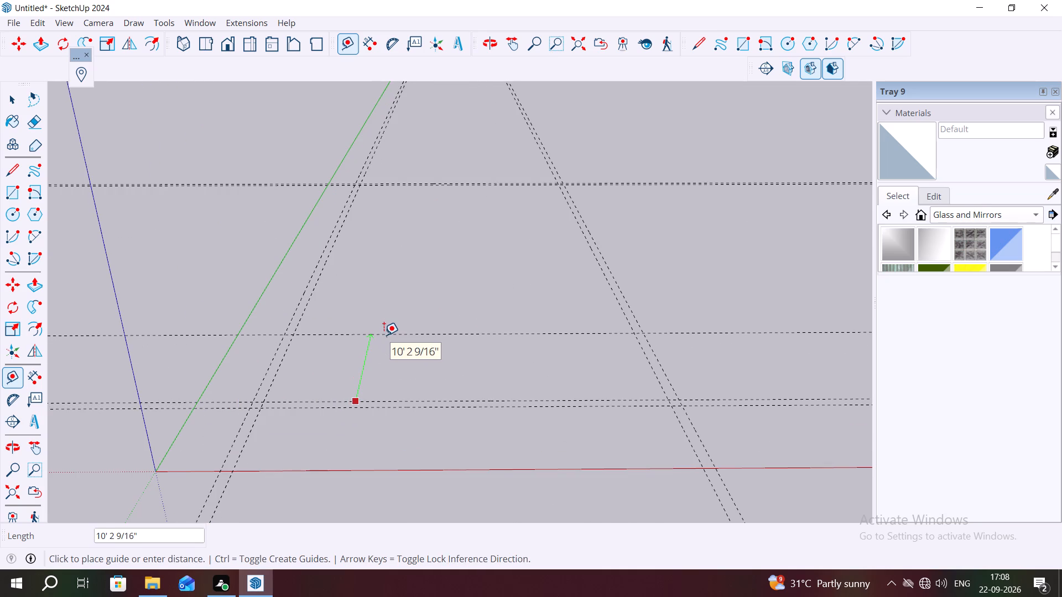
key(1)
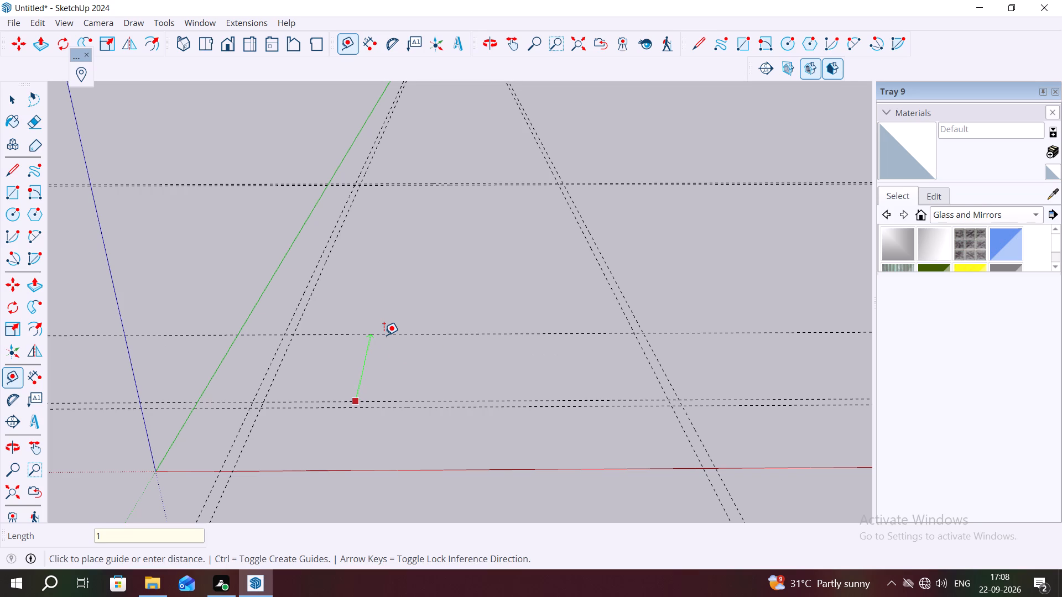
key(0)
key(apostrophe)
key(Return)
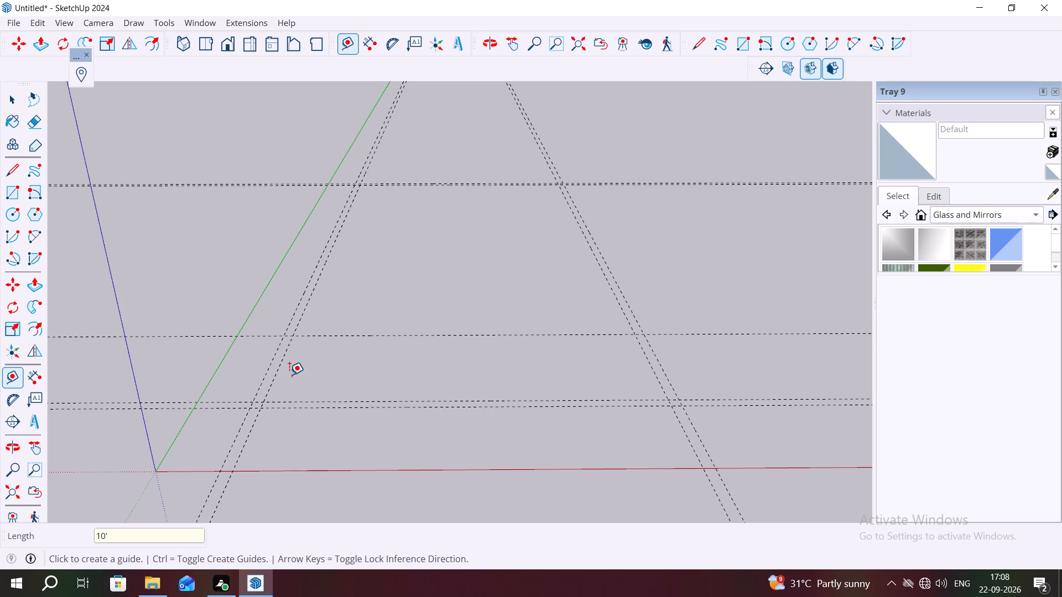
click(276, 368)
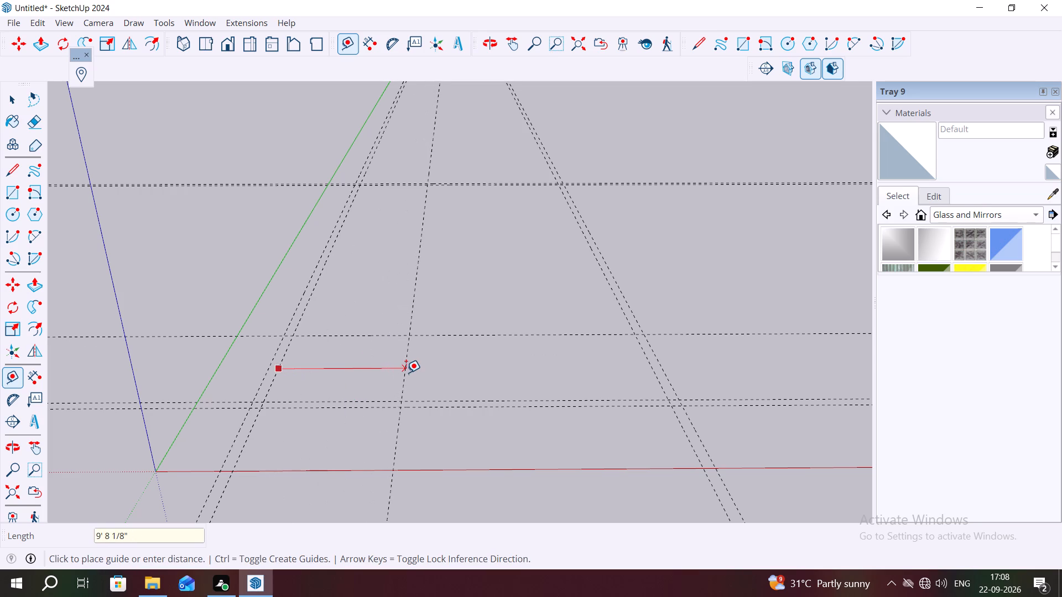
text(10')
key(space)
click(403, 368)
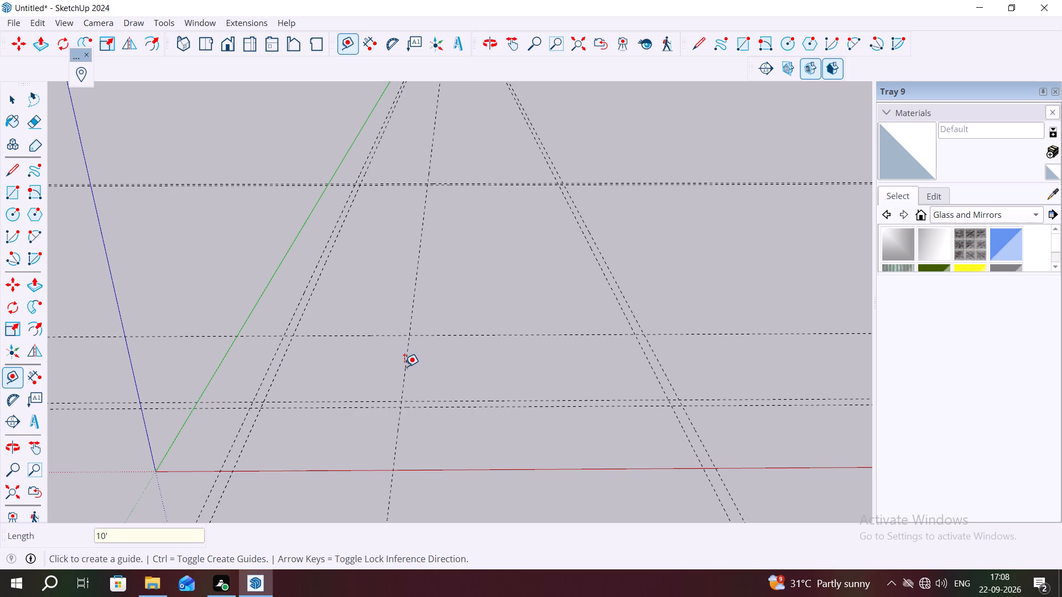
Offset 9" partition-thickness guides outward from both room guides, along the red and green directions.
click(402, 365)
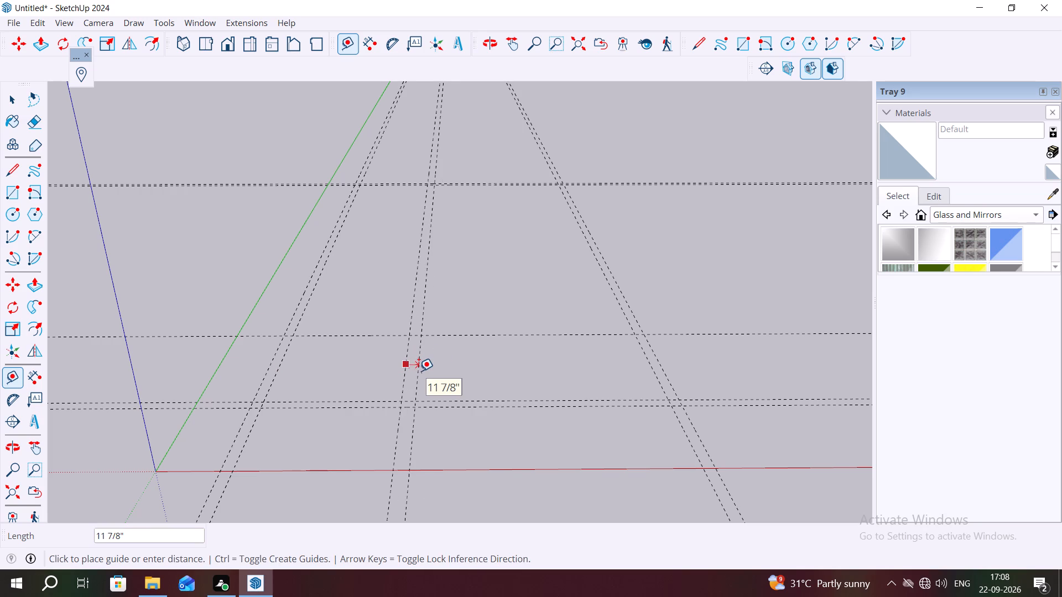
key(9)
key(shift+quotedbl)
key(Return)
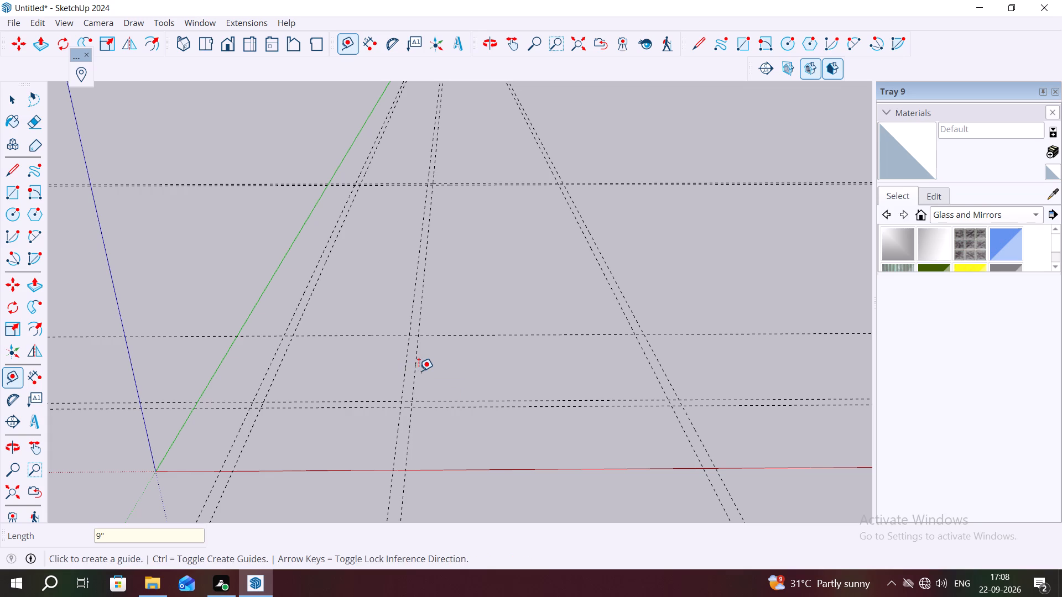
click(447, 334)
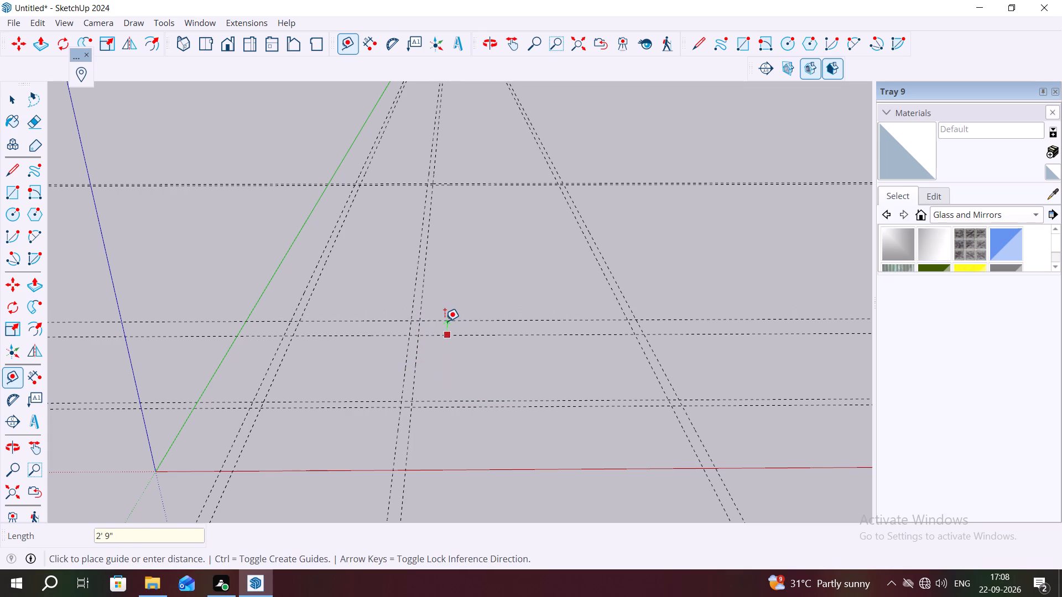
text(9")
key(Return)
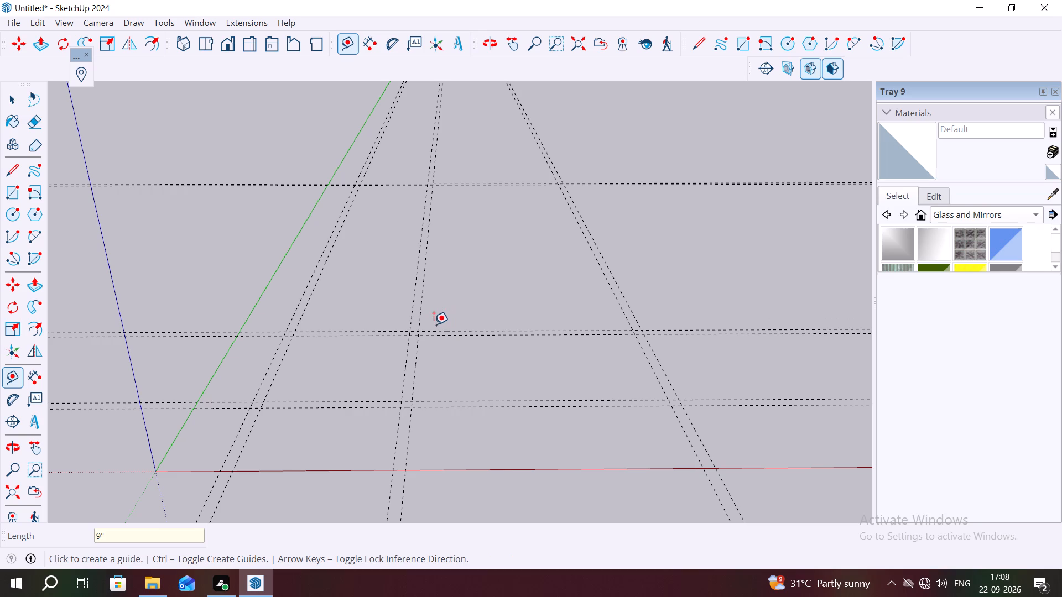
key(Escape)
key(space)
Draw a 30' by 9" wall rectangle between the far red-parallel wall guides, spanning the plan's full width.
click(11, 171)
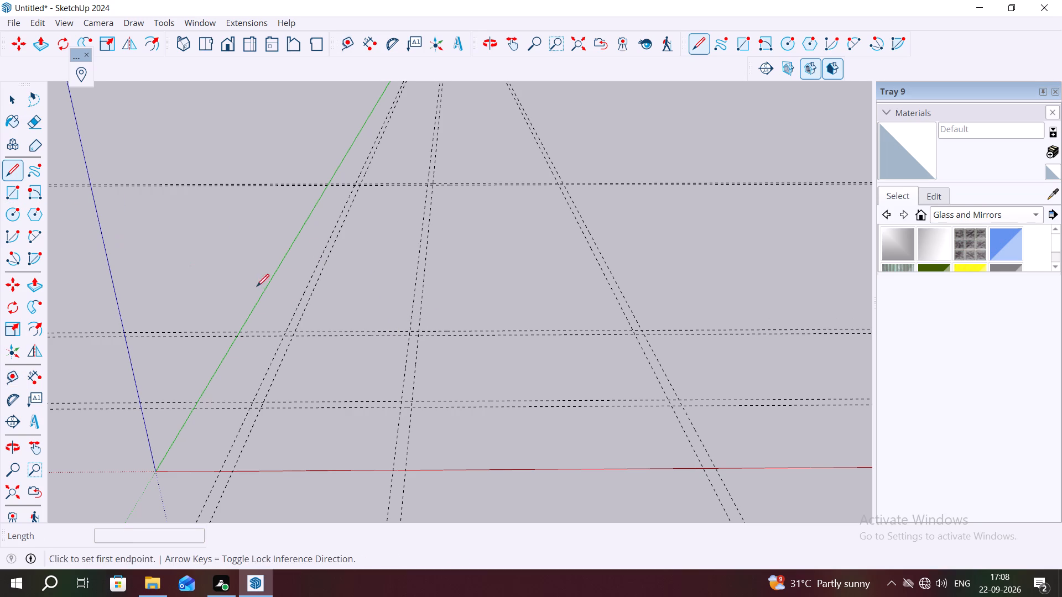
middle_drag(316, 354, 339, 414)
scroll(319, 123, up, 4)
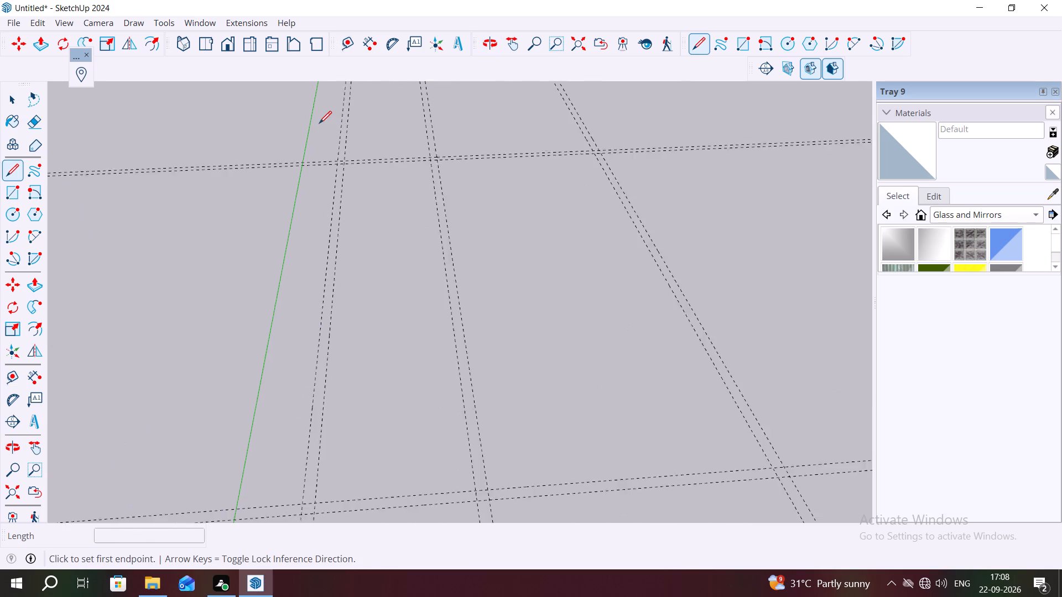
scroll(319, 123, up, 14)
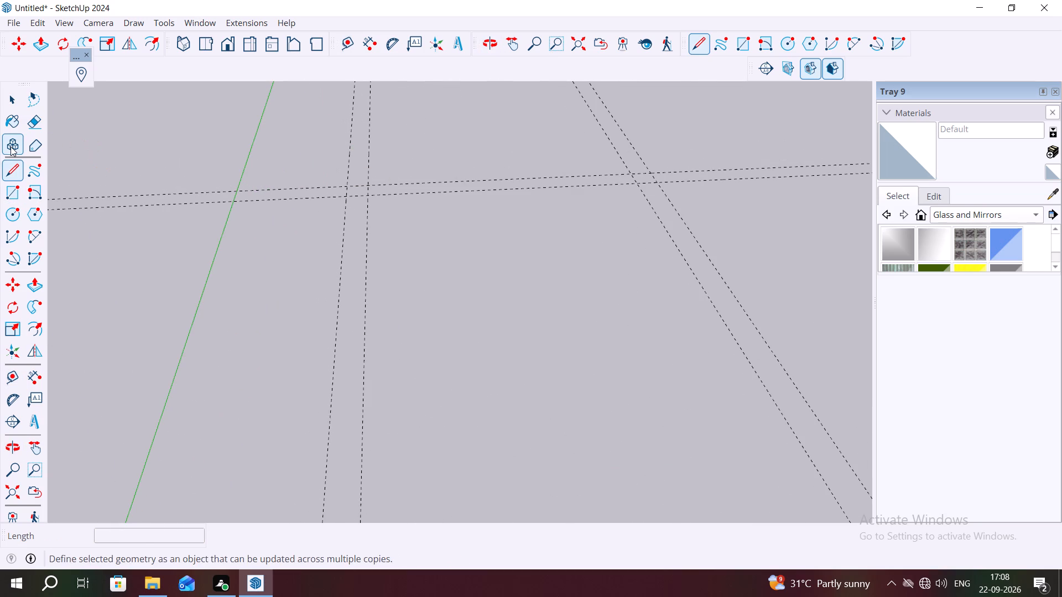
click(23, 180)
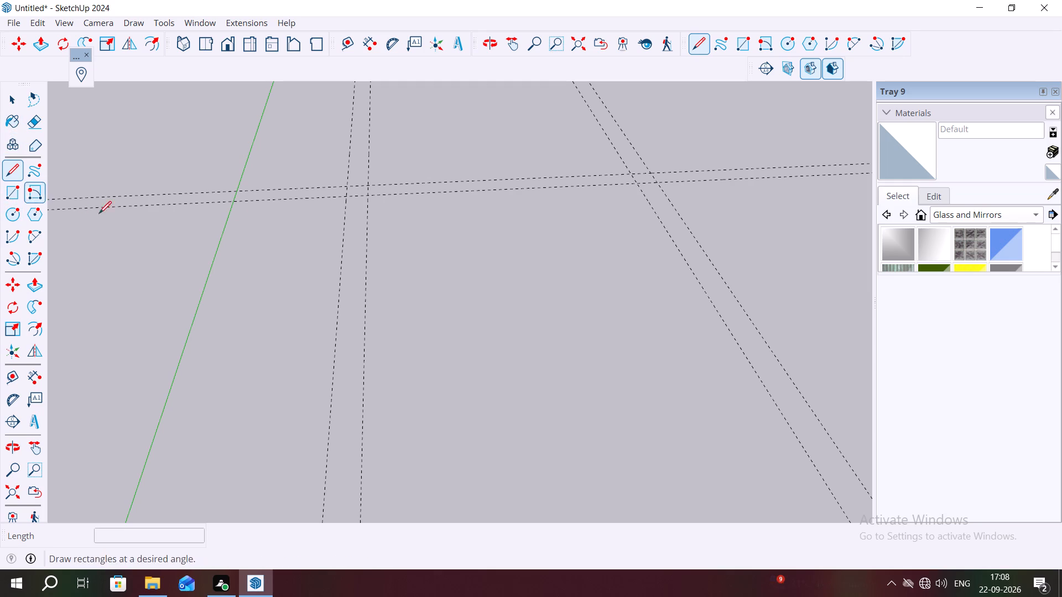
click(8, 193)
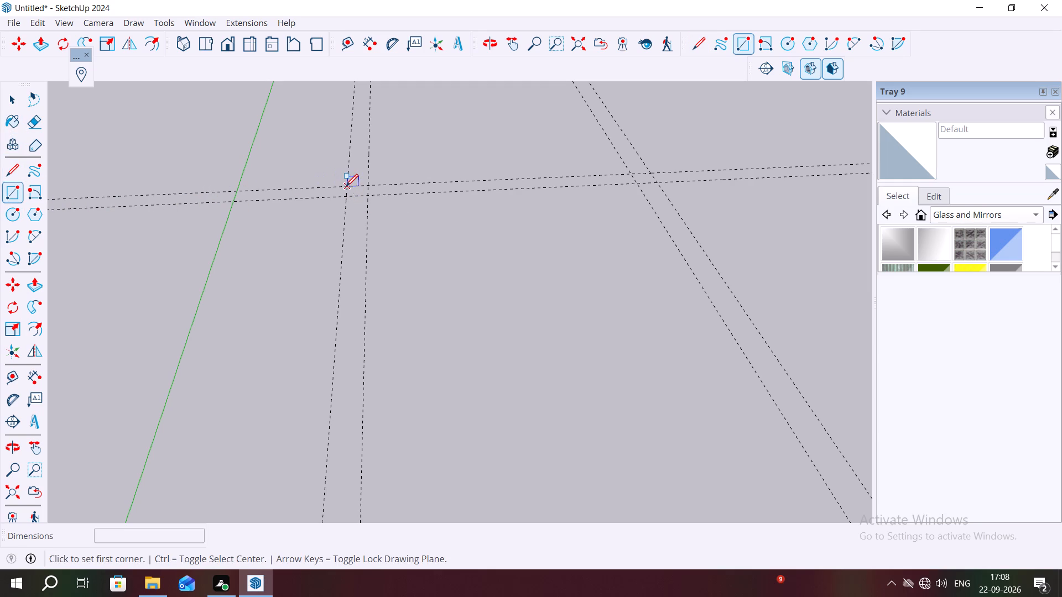
click(346, 186)
scroll(451, 199, down, 11)
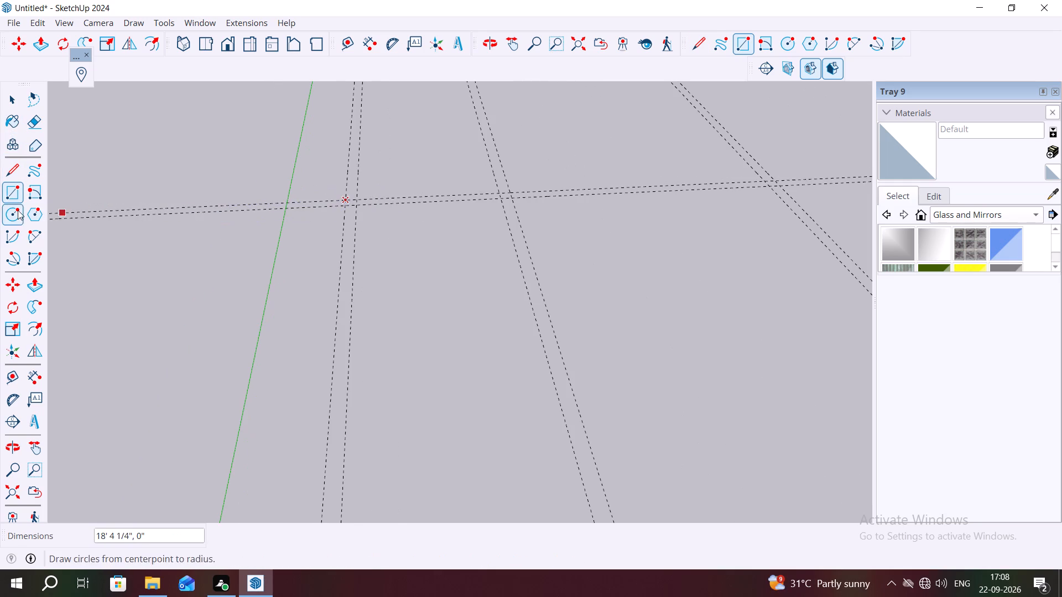
click(780, 186)
Draw a 9" by 57' 3" wall rectangle between the guides nearest the green axis, from the far wall to the near boundary guide.
scroll(694, 223, down, 3)
scroll(419, 205, up, 3)
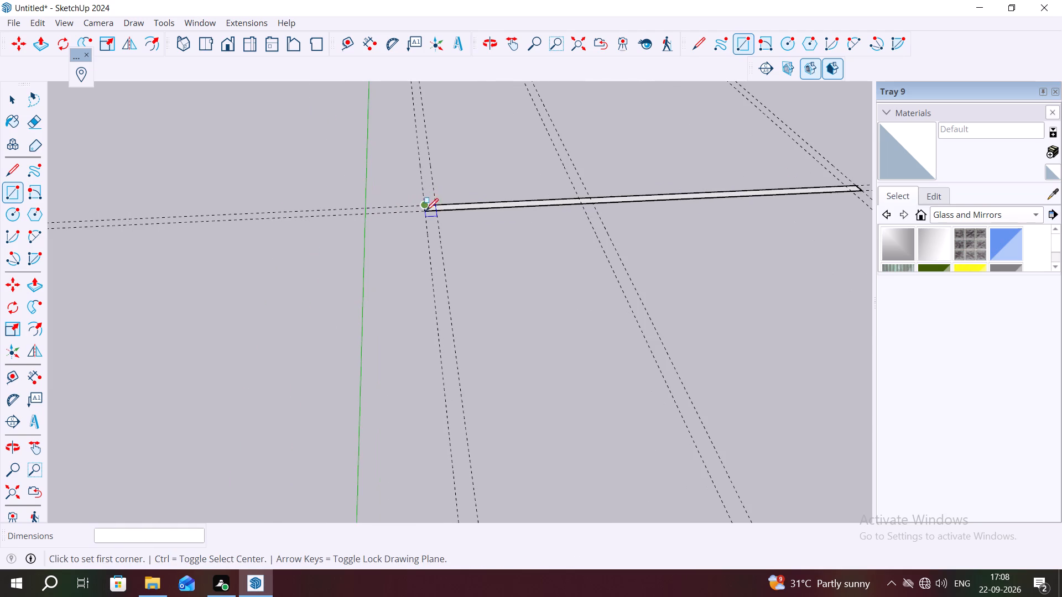
click(425, 213)
middle_drag(449, 279, 425, 174)
scroll(447, 218, down, 1)
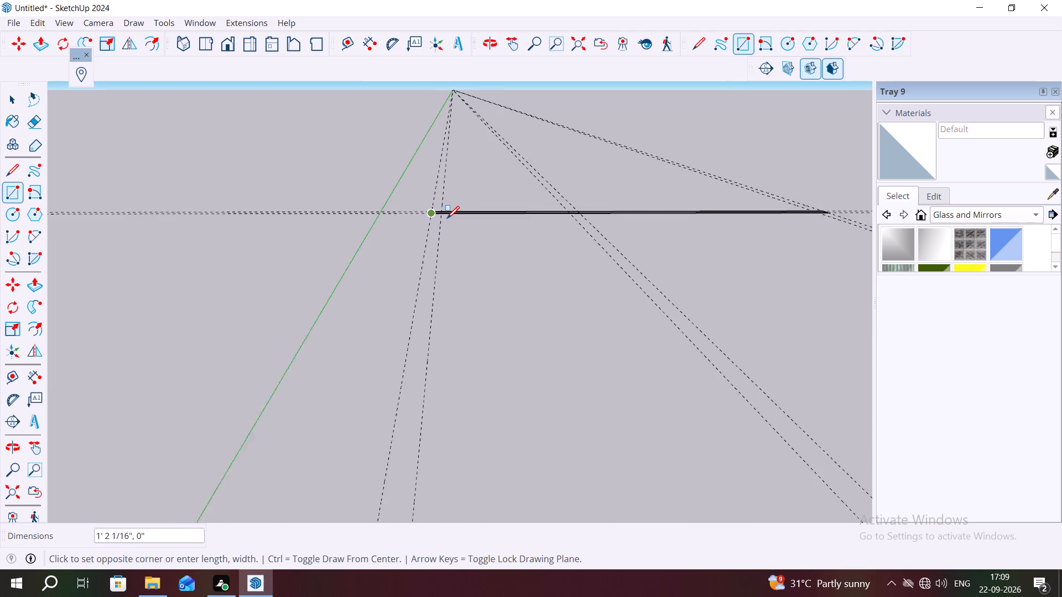
scroll(447, 218, down, 8)
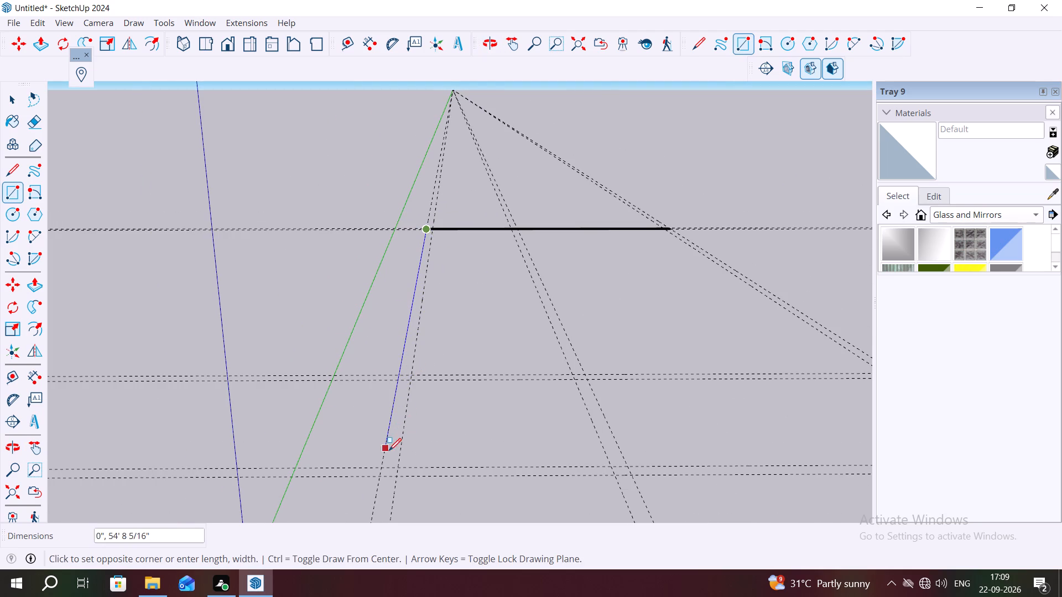
click(397, 477)
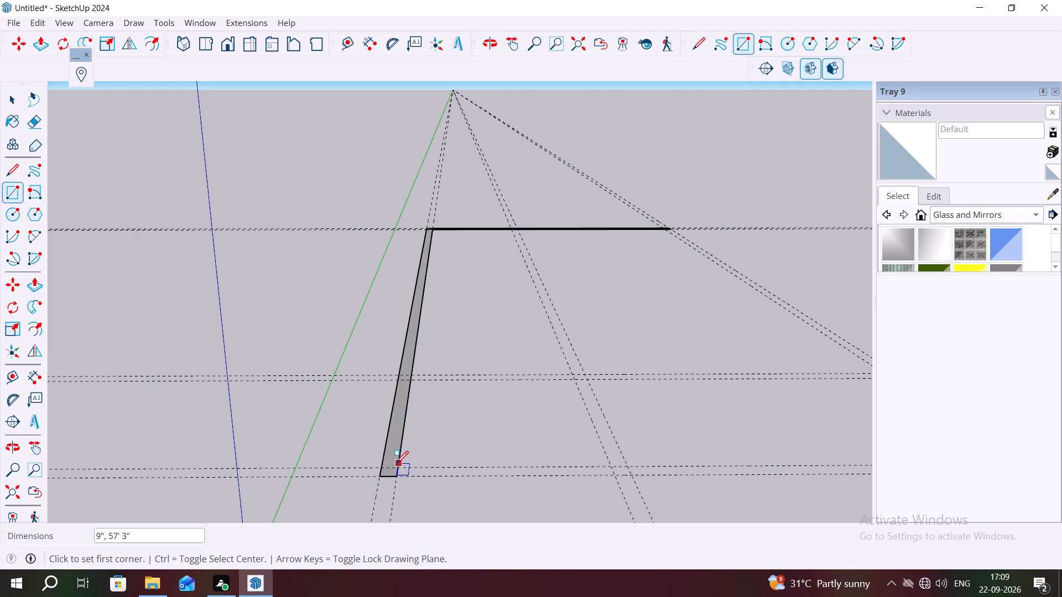
Draw the 9" near wall rectangle along the red direction, from the long wall to the corner room's outer partition guide.
scroll(395, 465, up, 4)
click(400, 468)
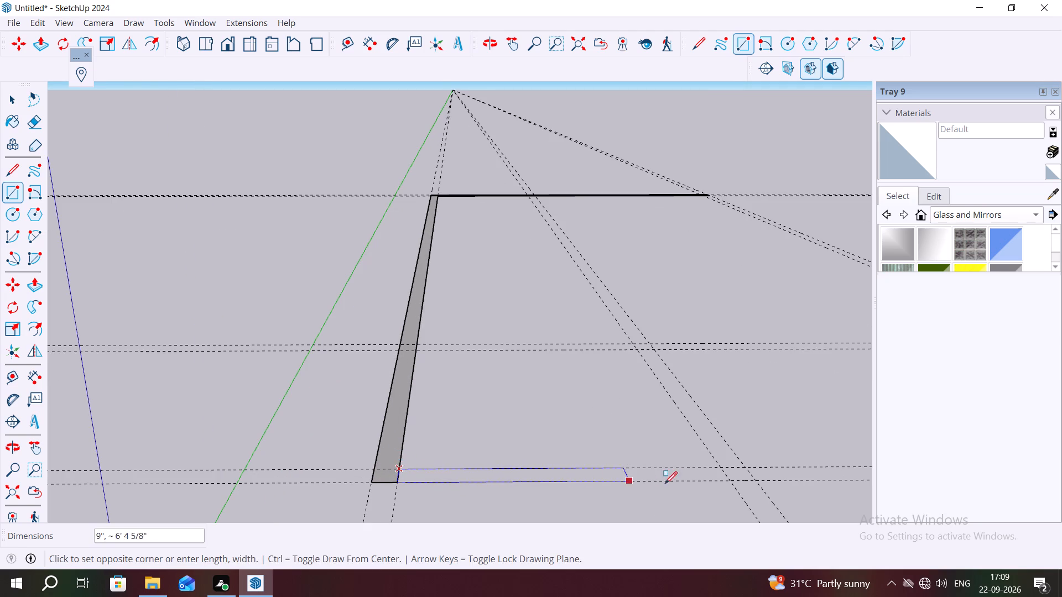
click(753, 478)
Draw a 9" by 10' 9" partition rectangle along the corner room's green-parallel guides, down to the near wall.
middle_drag(645, 353, 629, 420)
scroll(446, 373, down, 1)
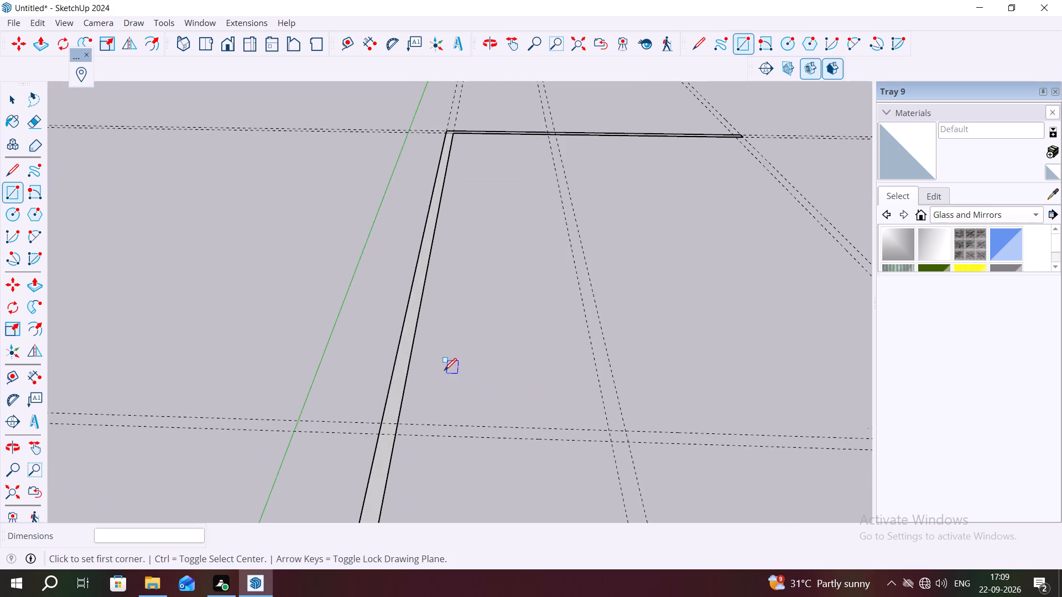
scroll(444, 370, down, 4)
scroll(263, 298, down, 2)
scroll(477, 396, up, 3)
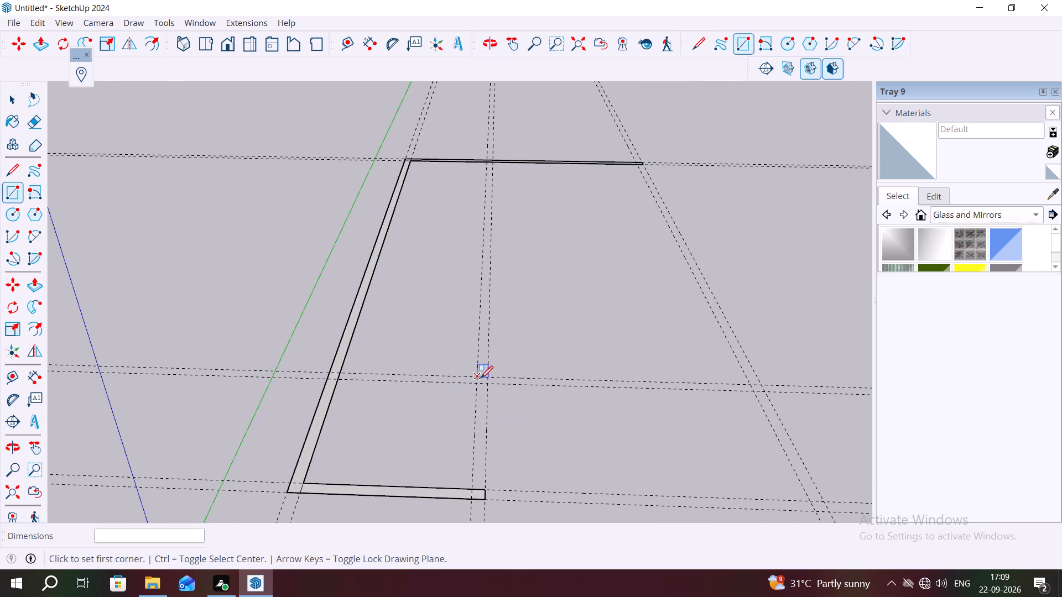
click(475, 379)
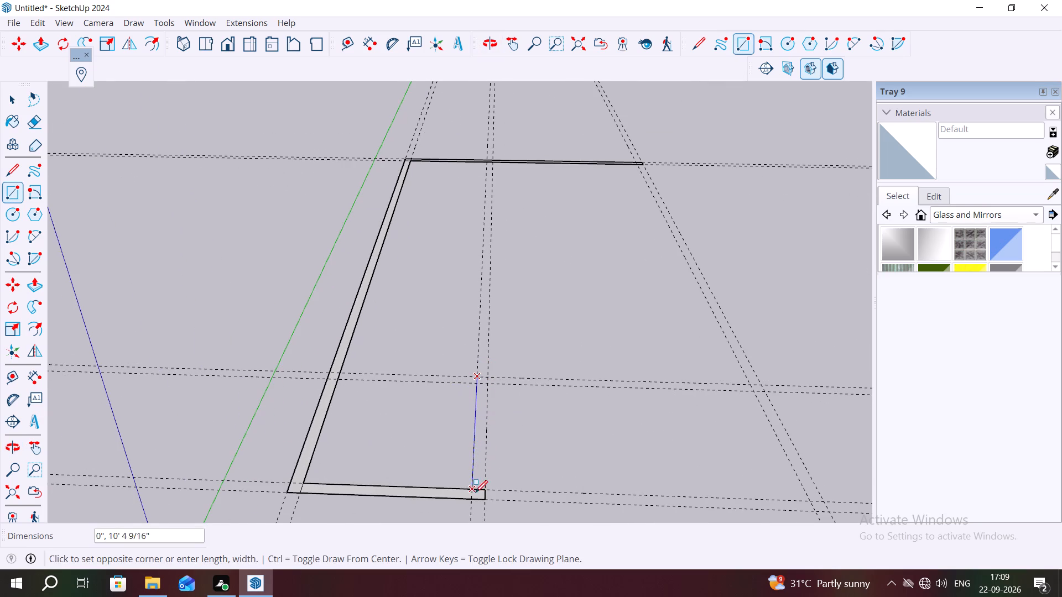
click(487, 491)
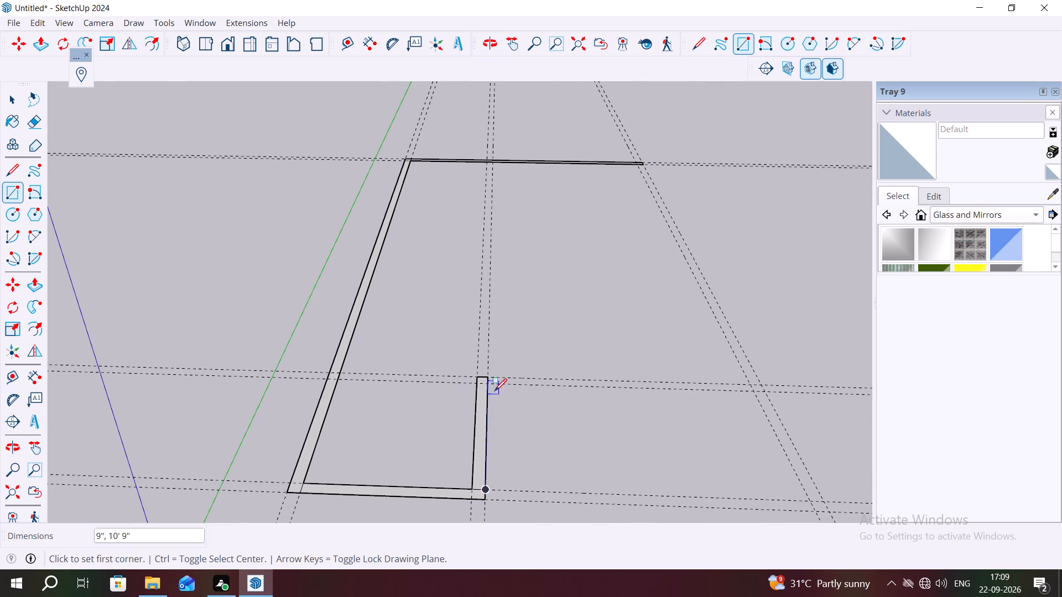
Draw a 9" wall rectangle along the red direction, from the corner room partition's outer corner to the far green-parallel boundary guide.
scroll(492, 388, up, 11)
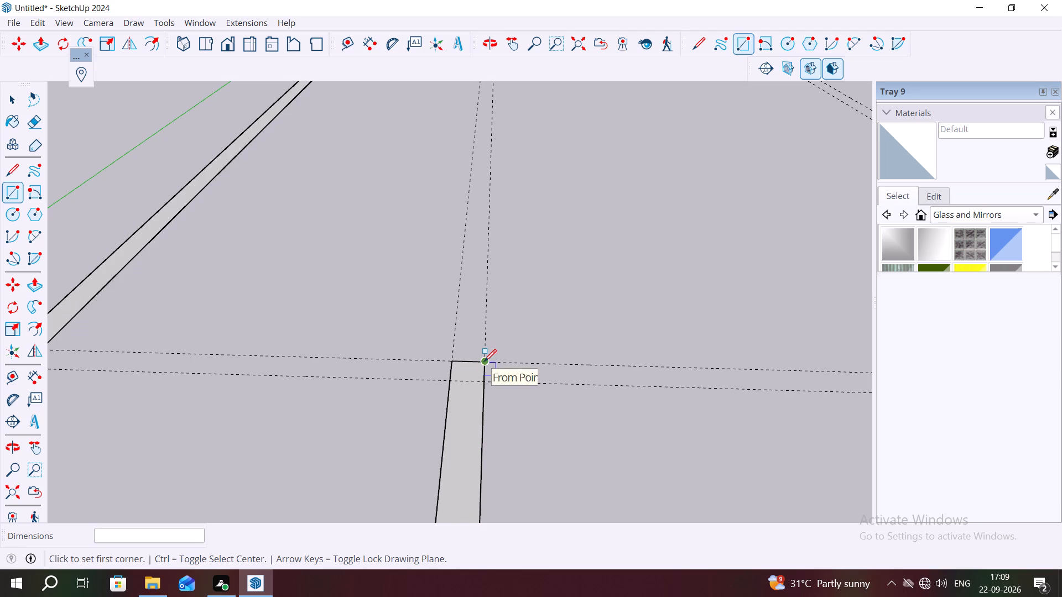
click(484, 362)
scroll(517, 389, down, 3)
scroll(354, 365, down, 7)
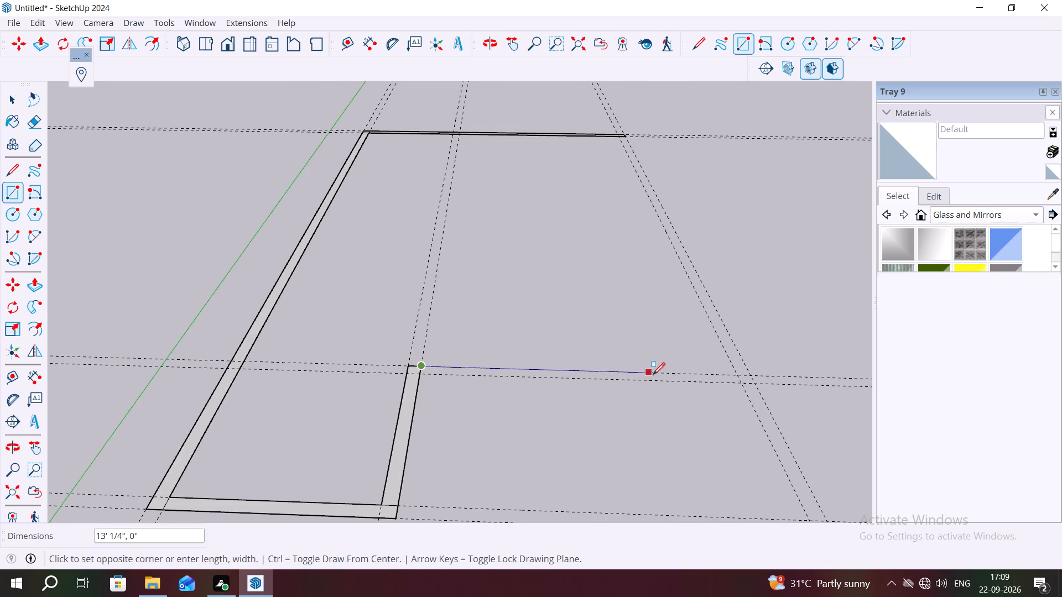
click(756, 386)
Draw a 9" wall rectangle between the far green-parallel guides, closing the outline from the far wall to the red-parallel partition wall.
scroll(604, 133, up, 7)
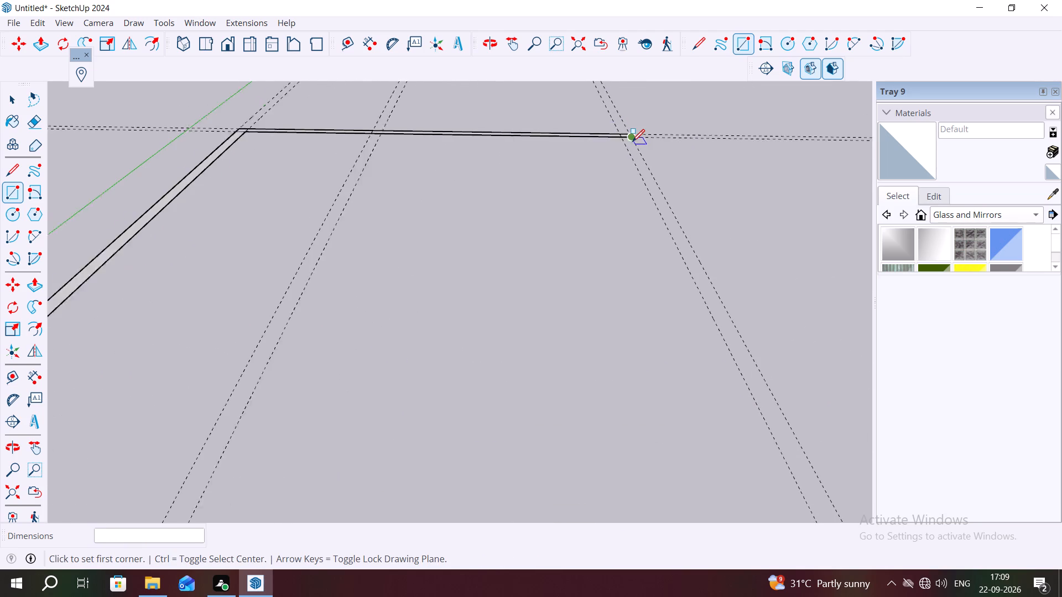
scroll(632, 142, up, 1)
click(622, 142)
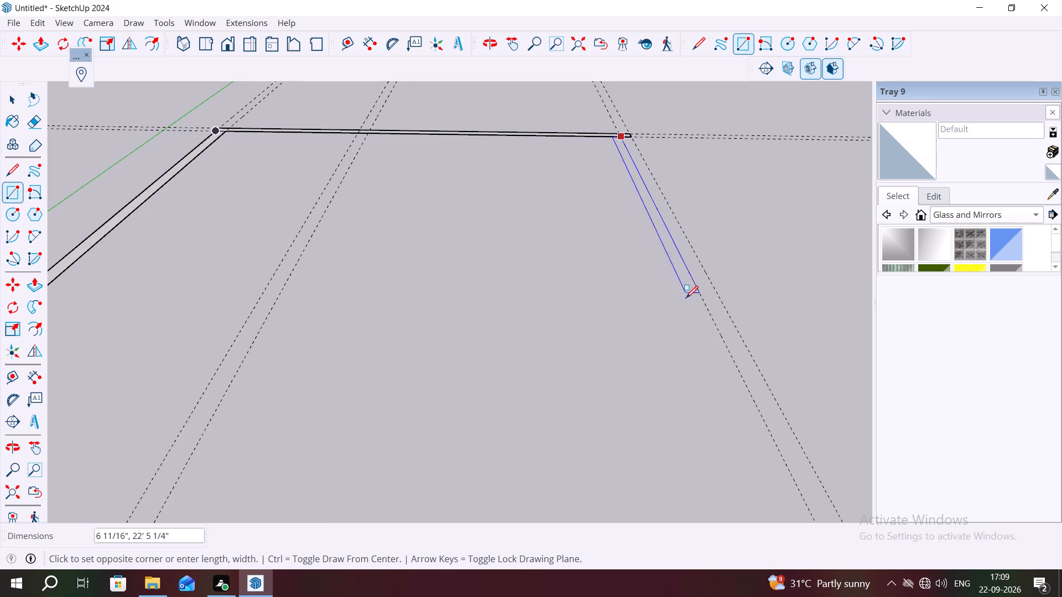
scroll(689, 304, down, 3)
scroll(629, 267, down, 7)
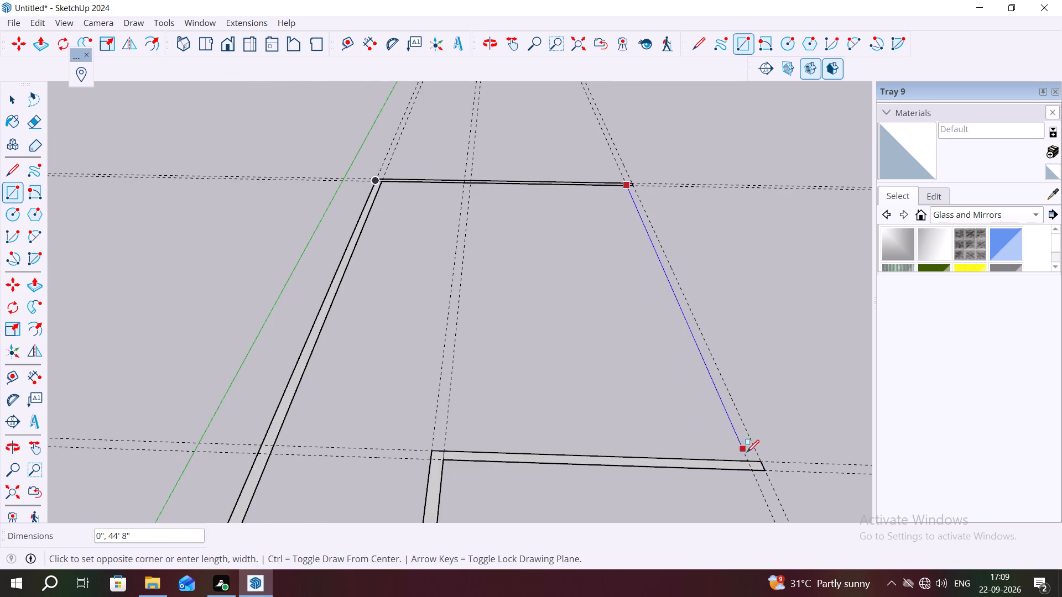
click(761, 458)
scroll(637, 389, down, 7)
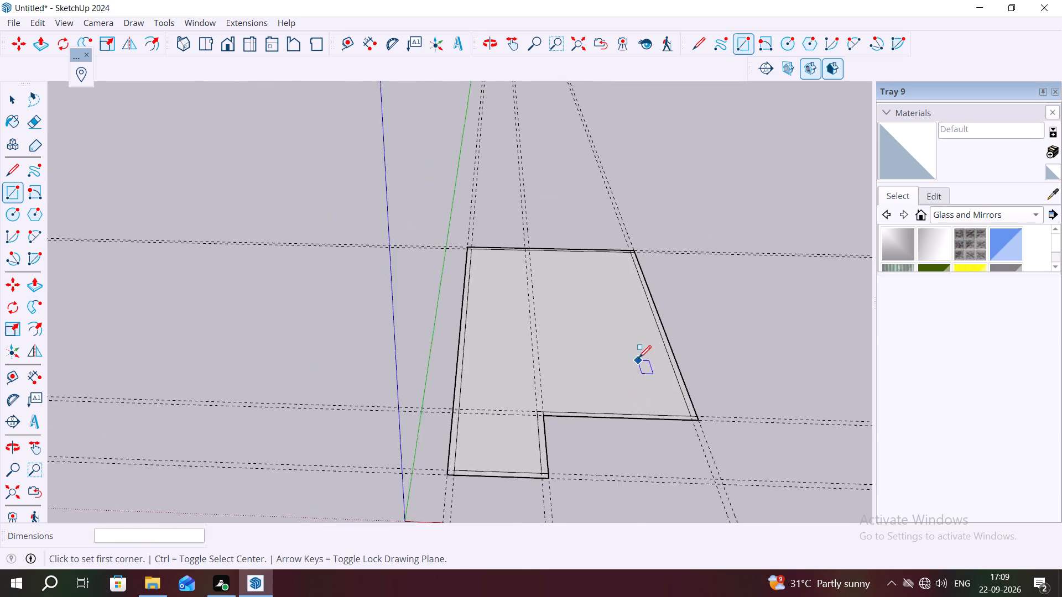
scroll(639, 358, down, 1)
key(Escape)
Hide the guides and cut out the large interior floor face, keeping only the wall strips.
key(space)
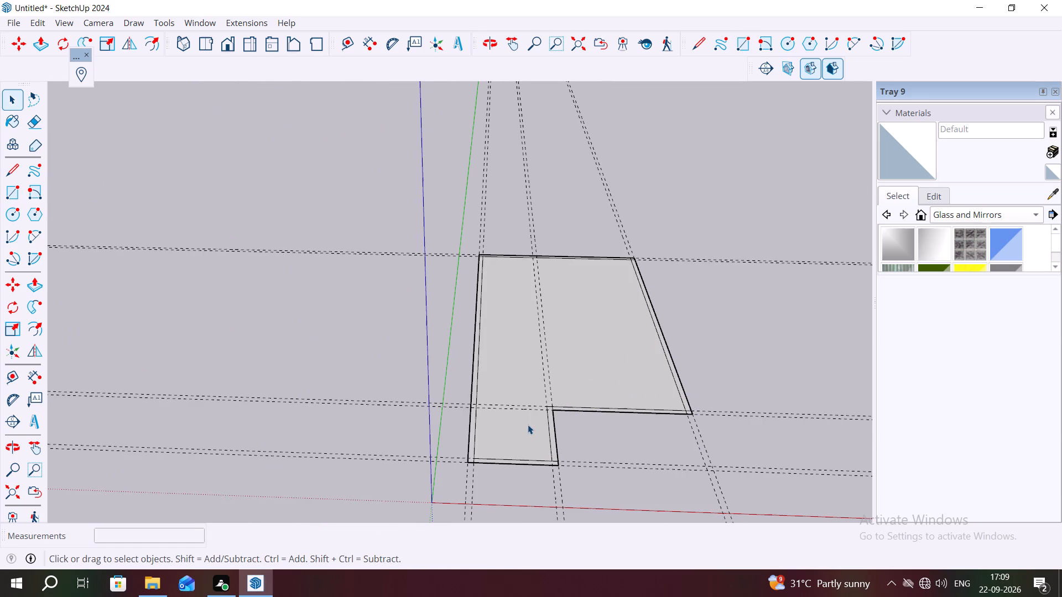
click(528, 423)
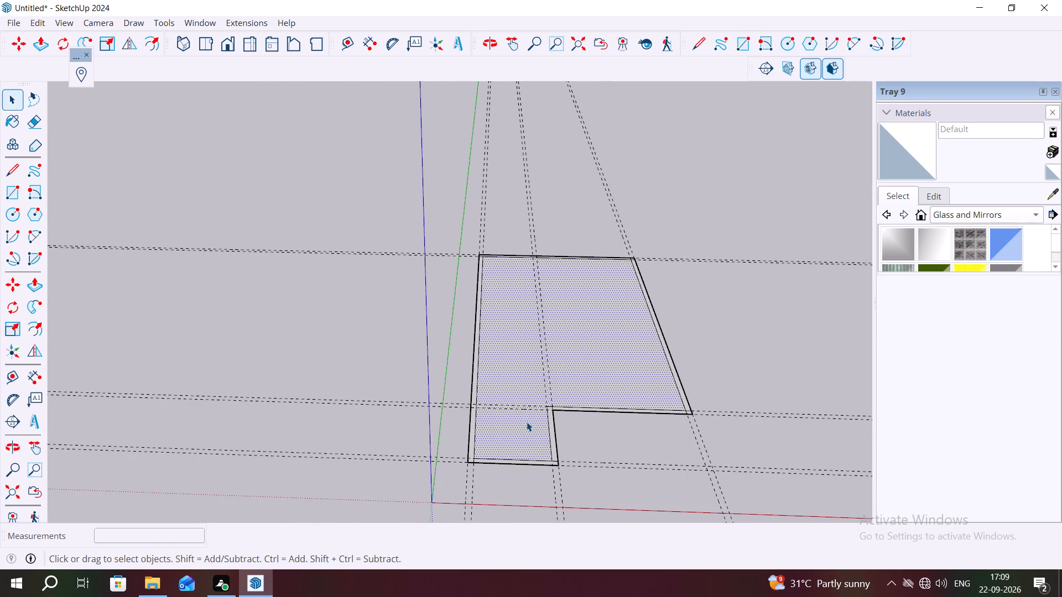
scroll(633, 409, down, 2)
scroll(200, 352, down, 4)
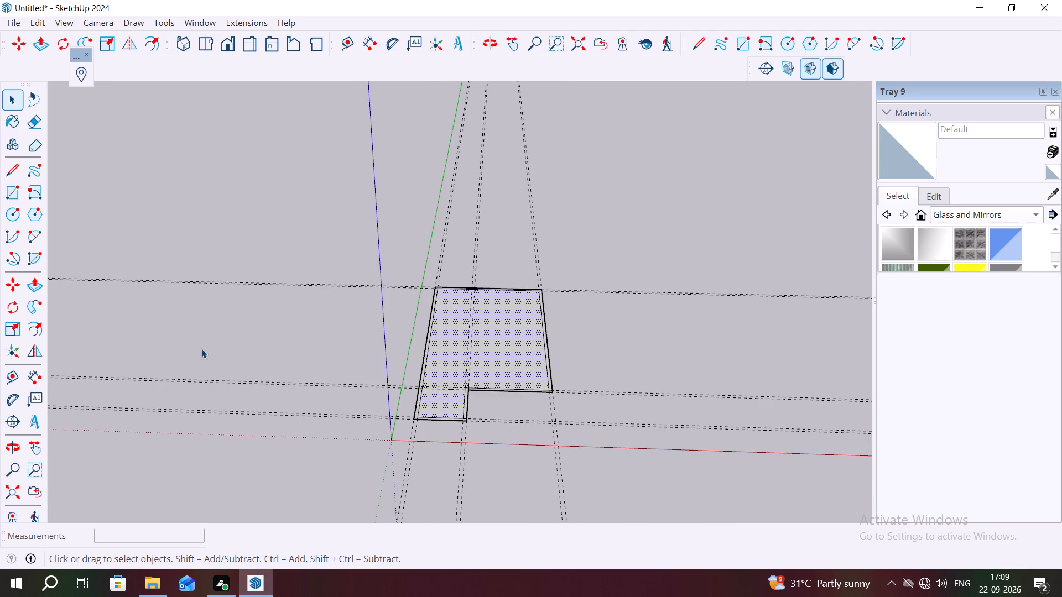
key(Escape)
click(65, 19)
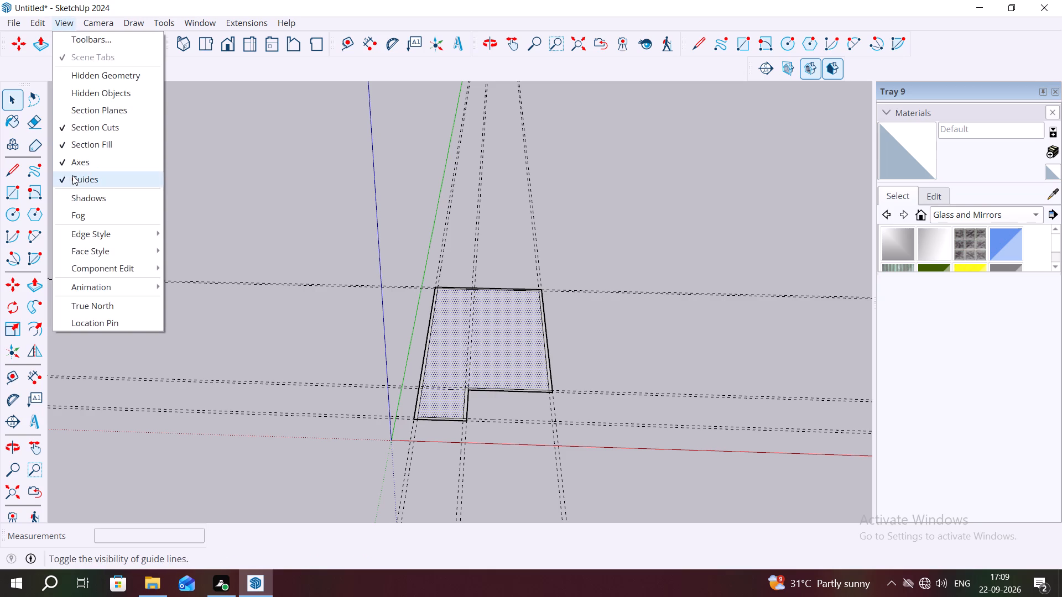
click(72, 175)
scroll(451, 460, up, 2)
scroll(408, 442, up, 6)
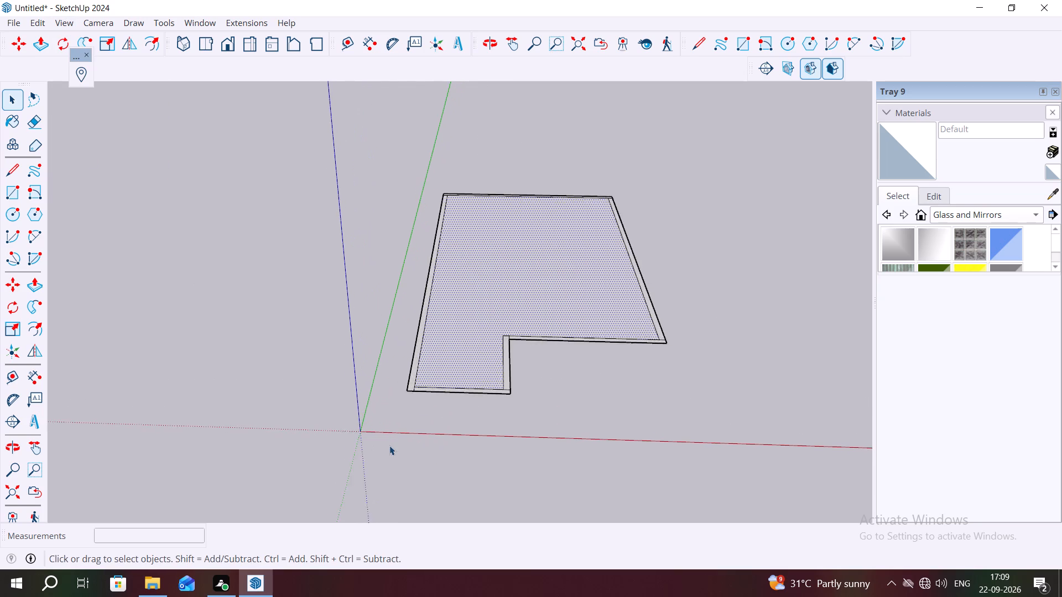
scroll(389, 446, up, 1)
middle_drag(413, 442, 398, 480)
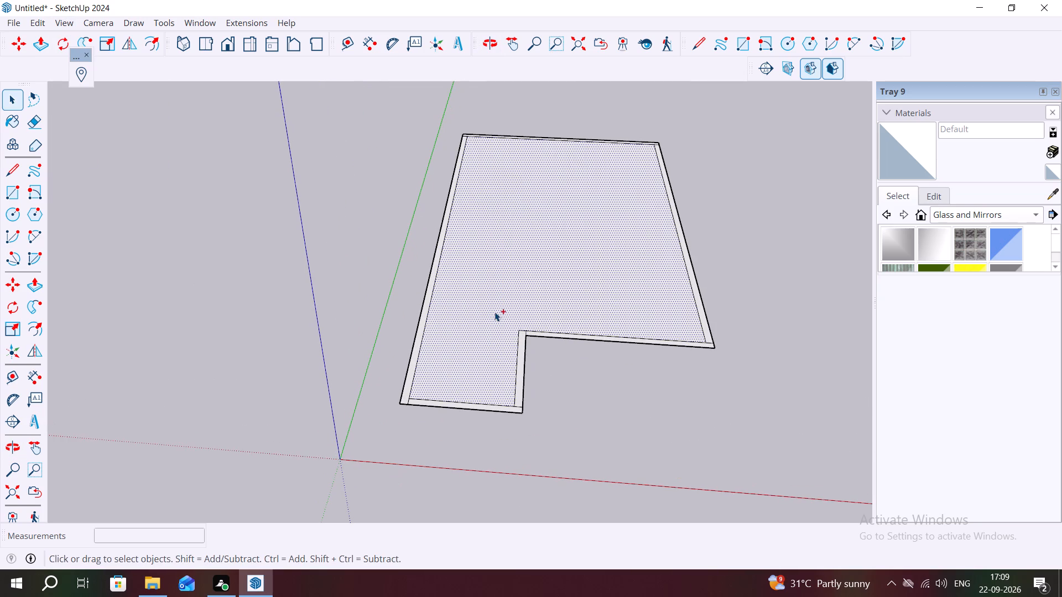
key(ctrl+x)
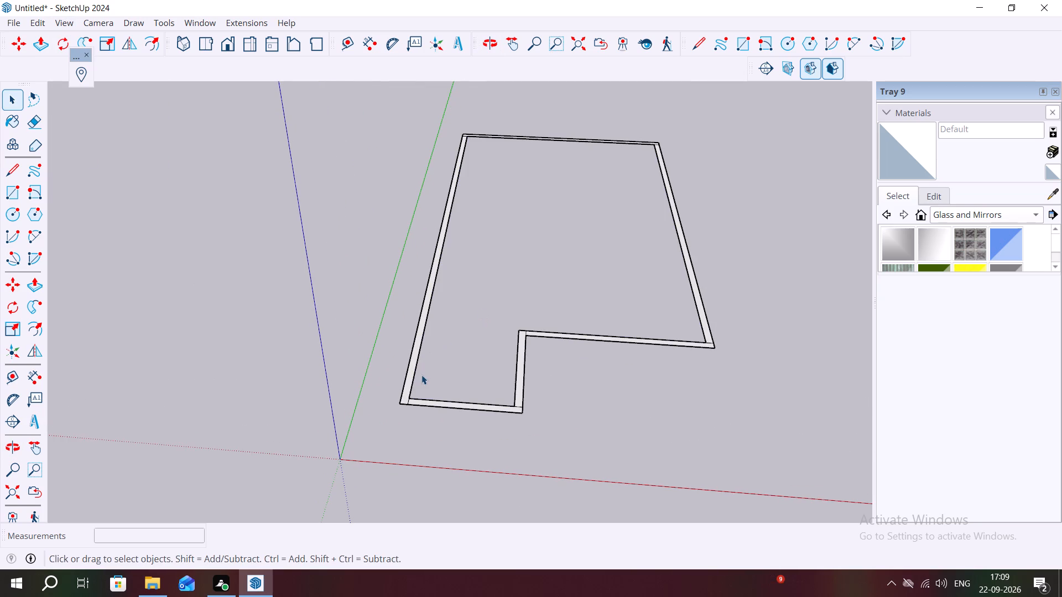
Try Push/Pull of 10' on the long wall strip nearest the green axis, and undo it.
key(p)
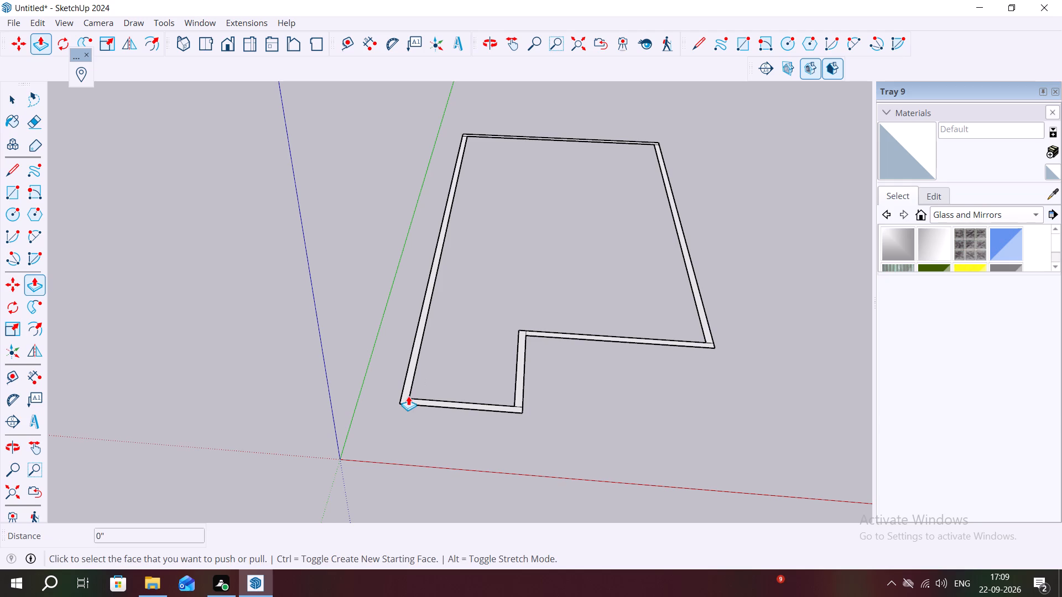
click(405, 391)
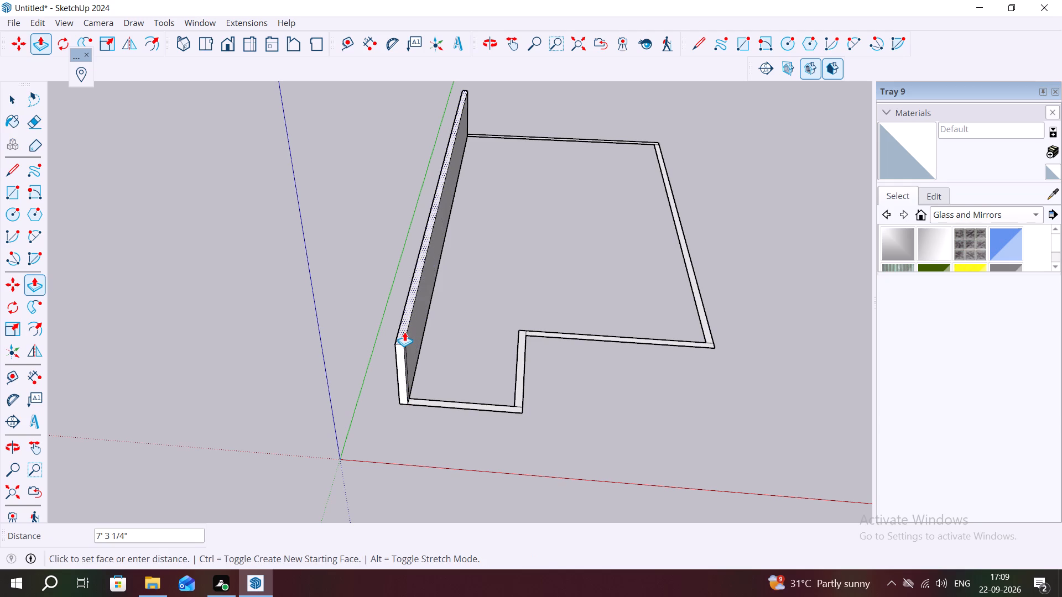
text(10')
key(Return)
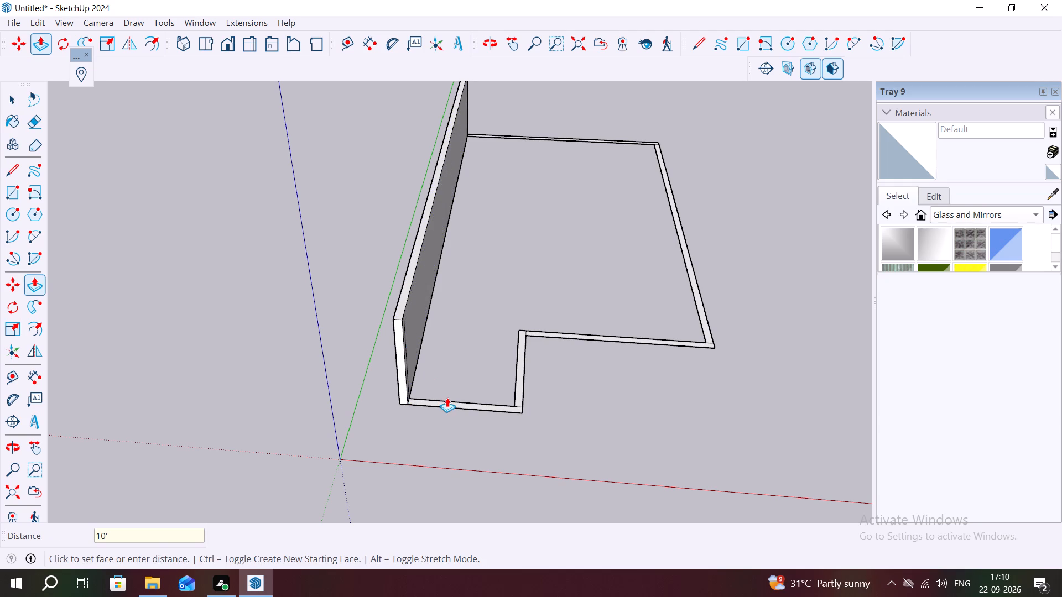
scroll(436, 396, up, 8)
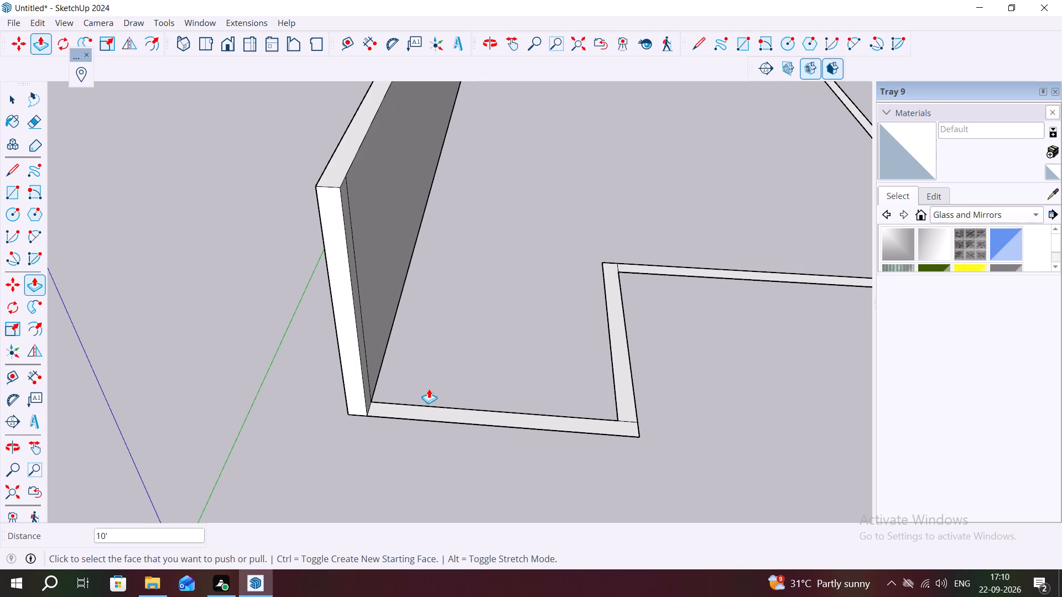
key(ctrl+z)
Select all the connected wall strips of the outline and make them a group.
key(space)
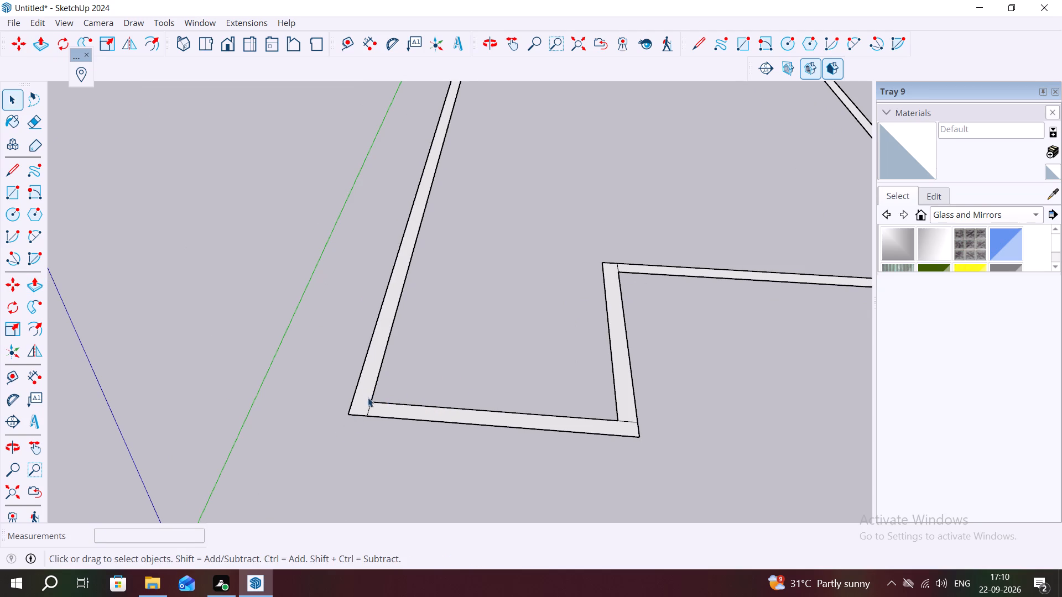
triple_click(367, 399)
click(366, 399)
right_click(366, 399)
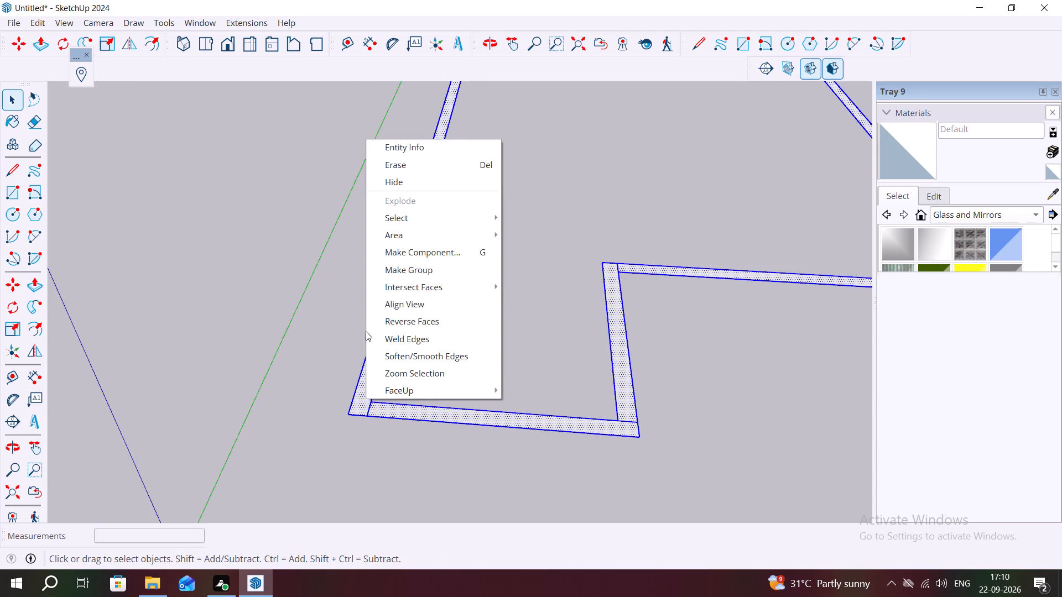
click(404, 266)
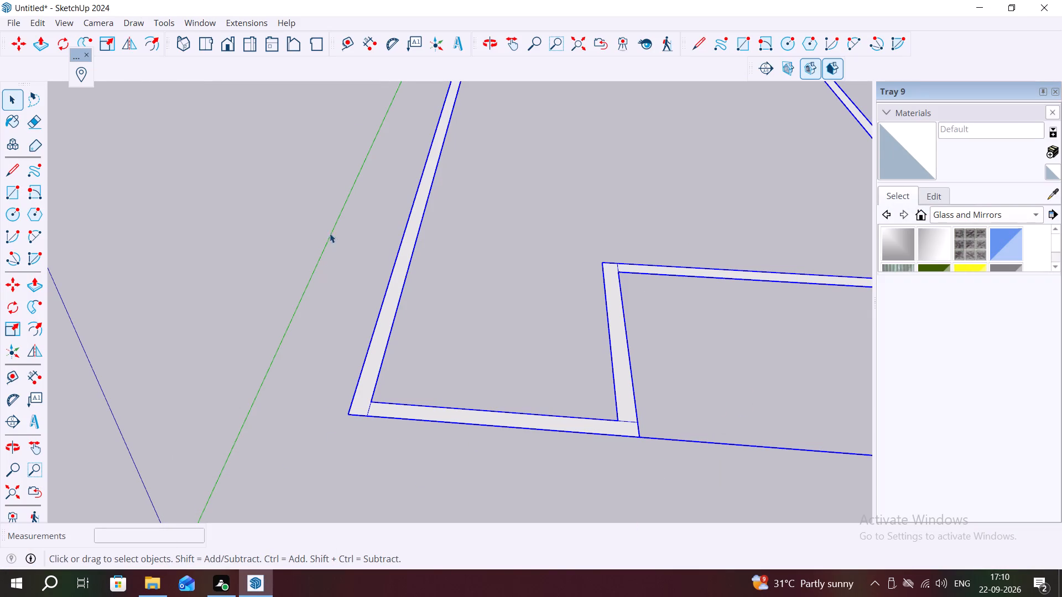
scroll(366, 106, down, 9)
key(Escape)
key(space)
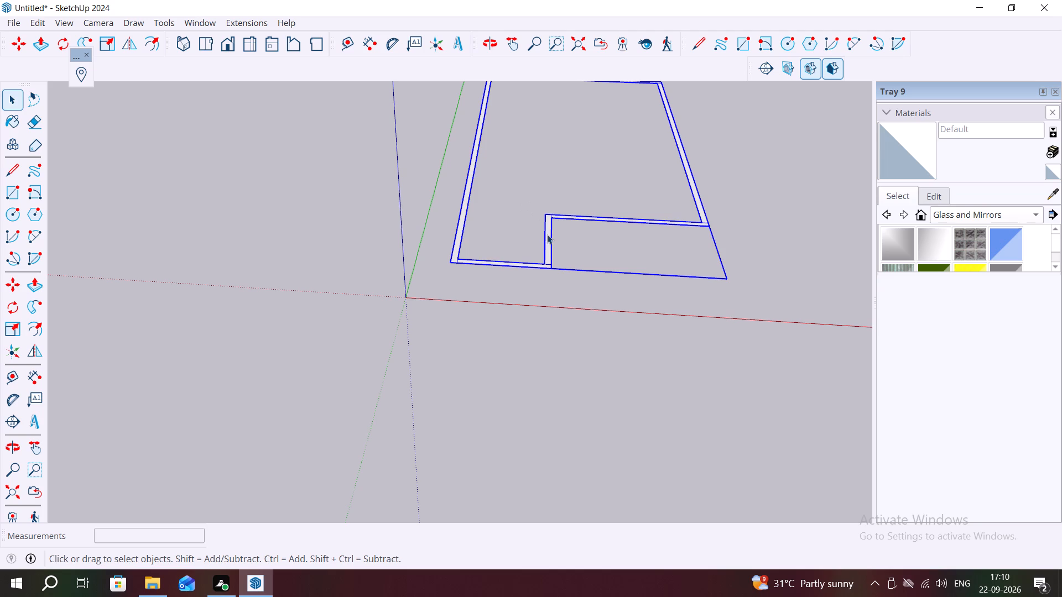
Open the wall group for editing and Push/Pull the long wall strip nearest the green axis up 10'.
double_click(550, 235)
key(Escape)
key(Escape)
key(Escape)
key(Escape)
key(Escape)
key(Escape)
double_click(467, 202)
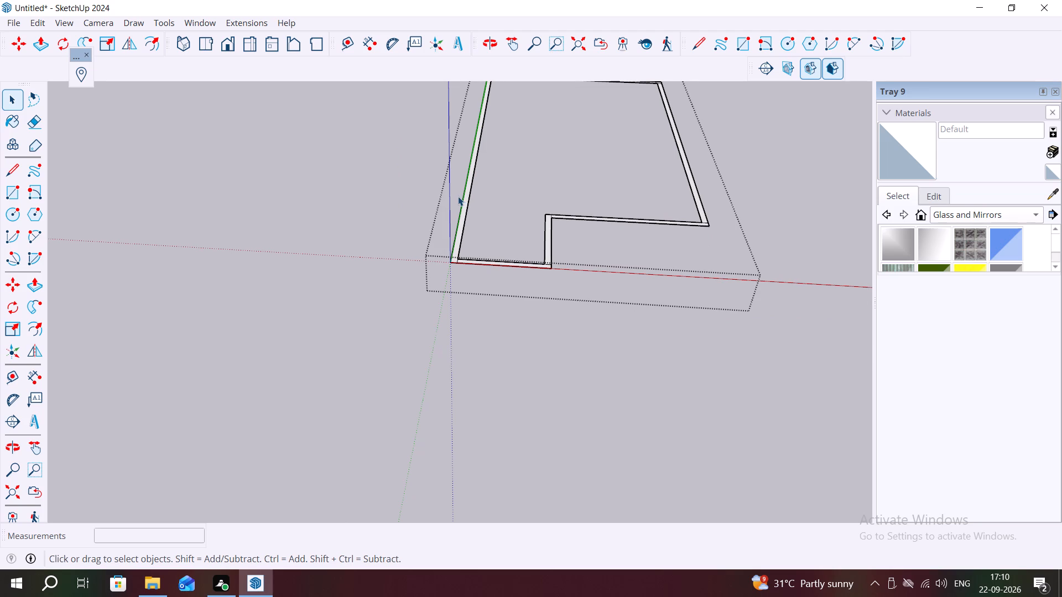
double_click(461, 213)
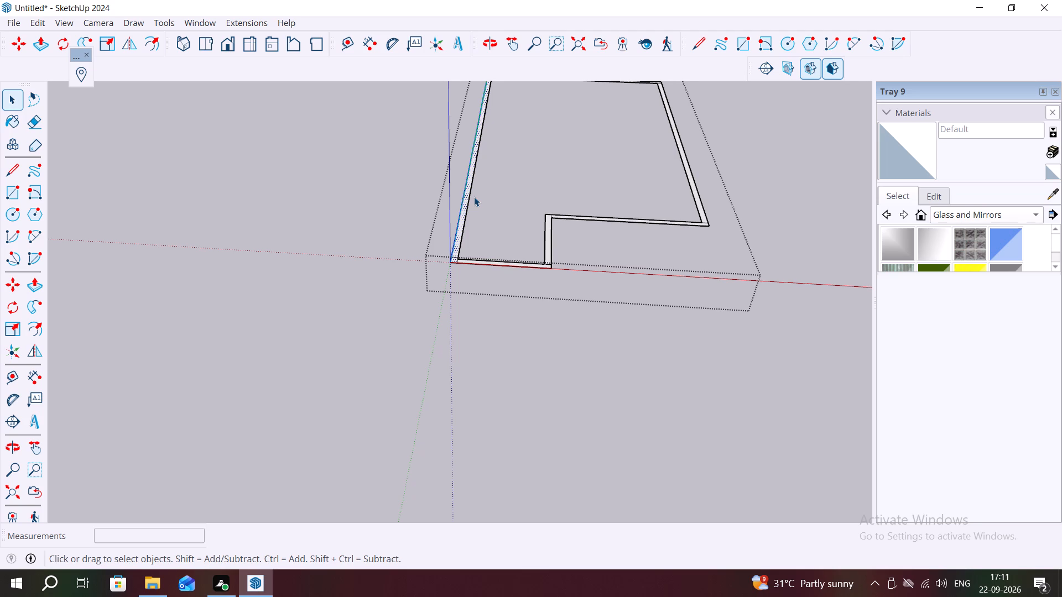
key(p)
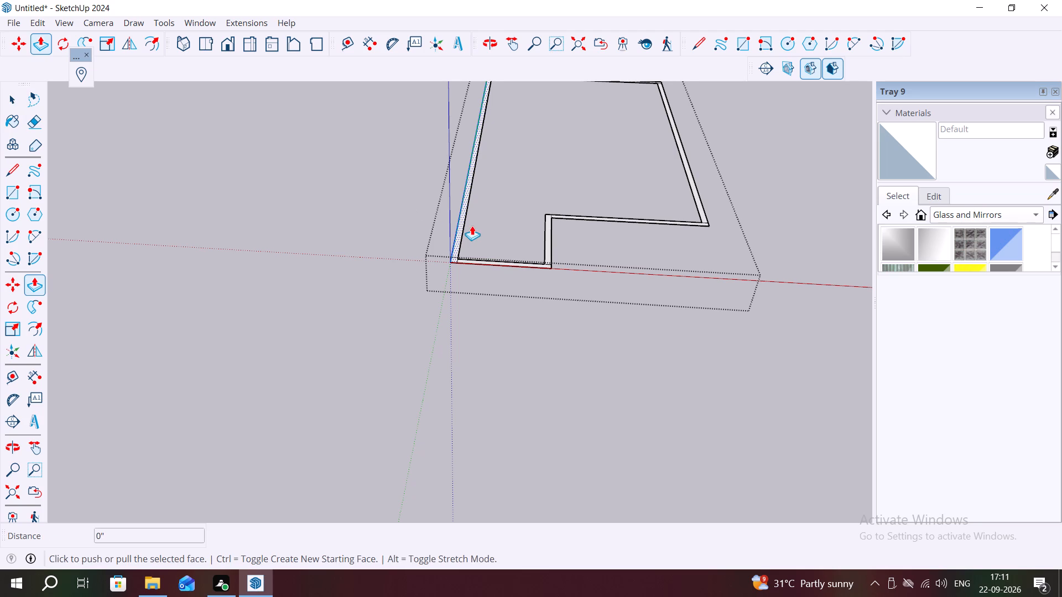
click(460, 223)
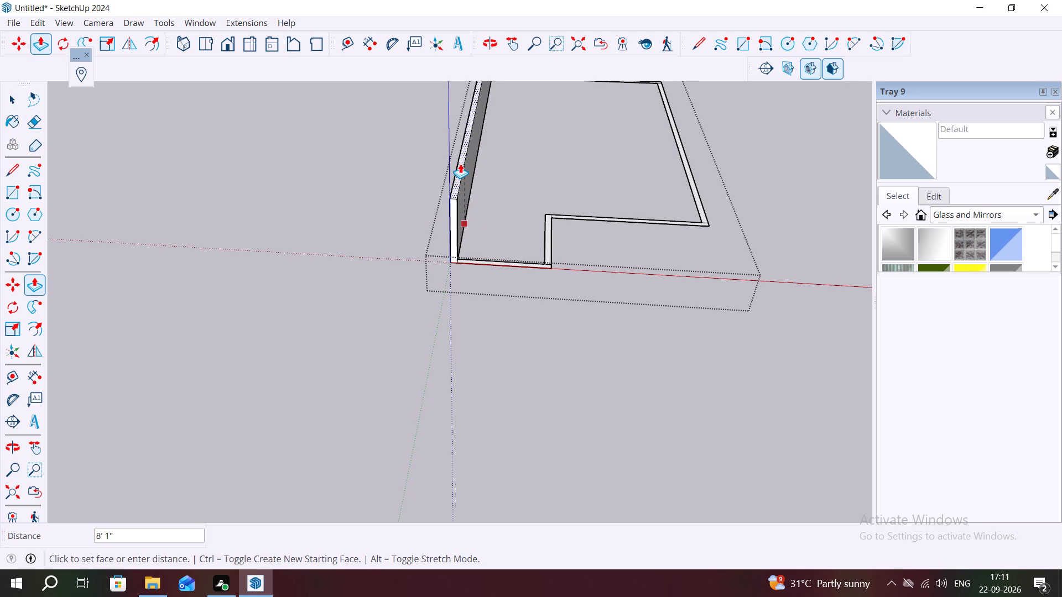
text(10')
key(Return)
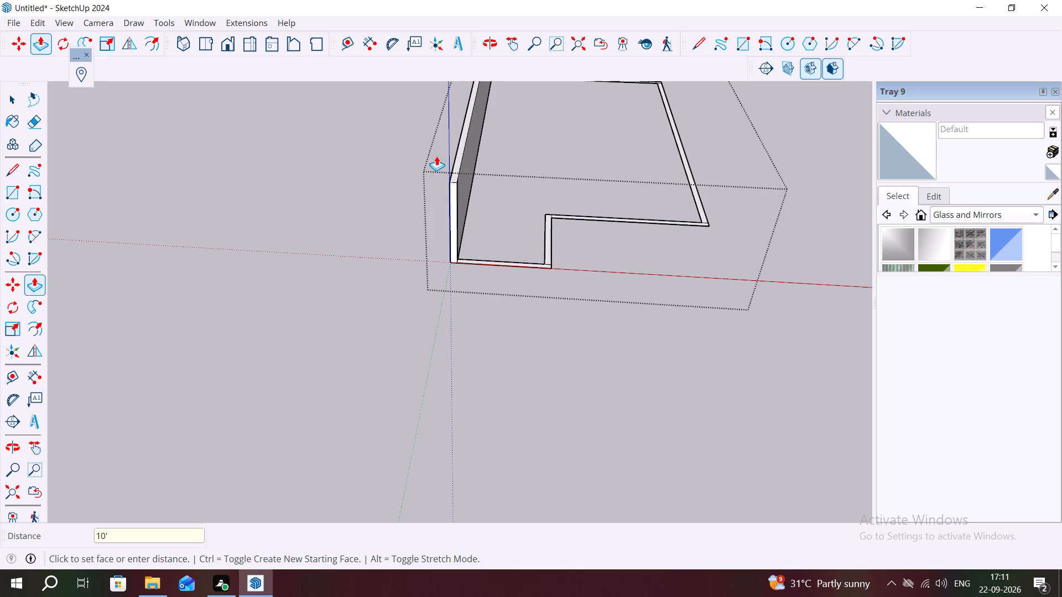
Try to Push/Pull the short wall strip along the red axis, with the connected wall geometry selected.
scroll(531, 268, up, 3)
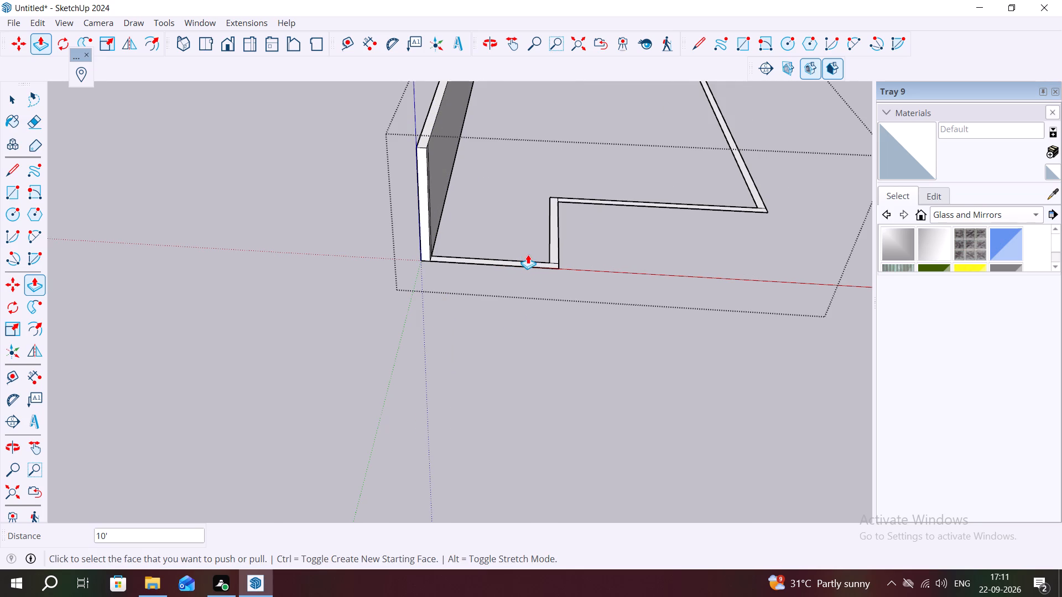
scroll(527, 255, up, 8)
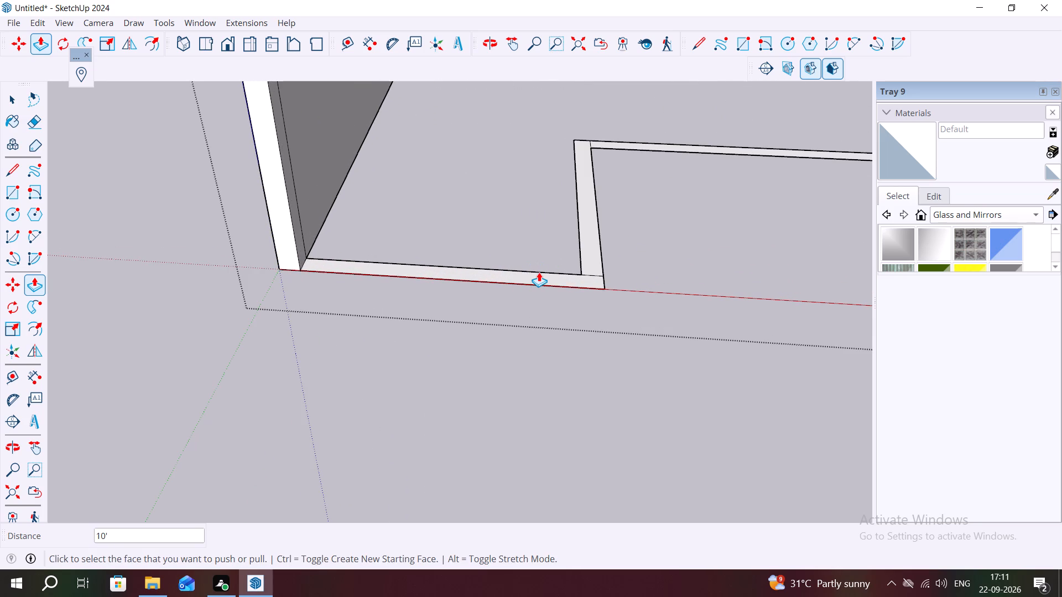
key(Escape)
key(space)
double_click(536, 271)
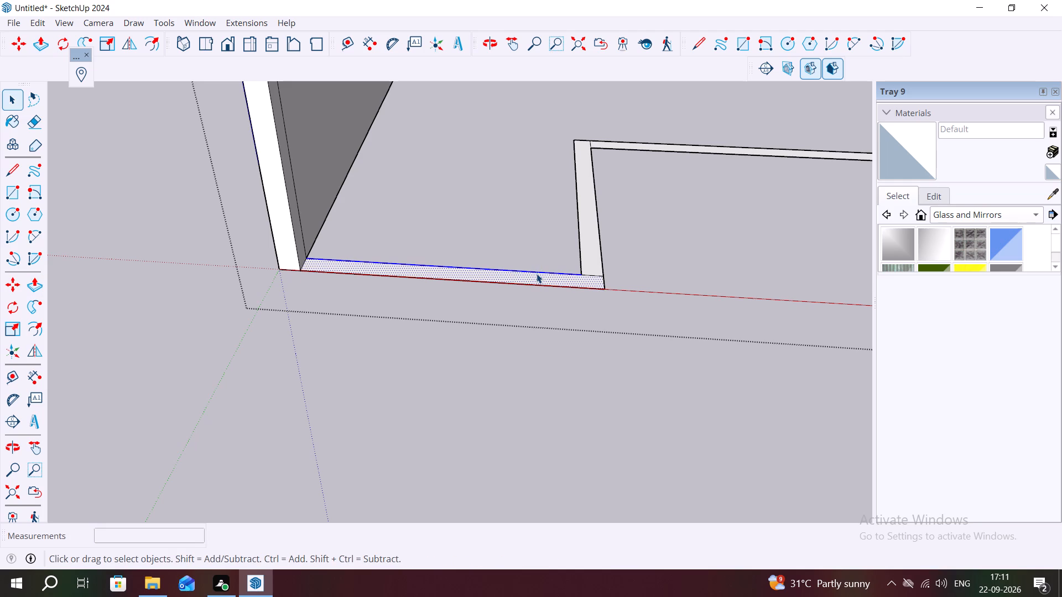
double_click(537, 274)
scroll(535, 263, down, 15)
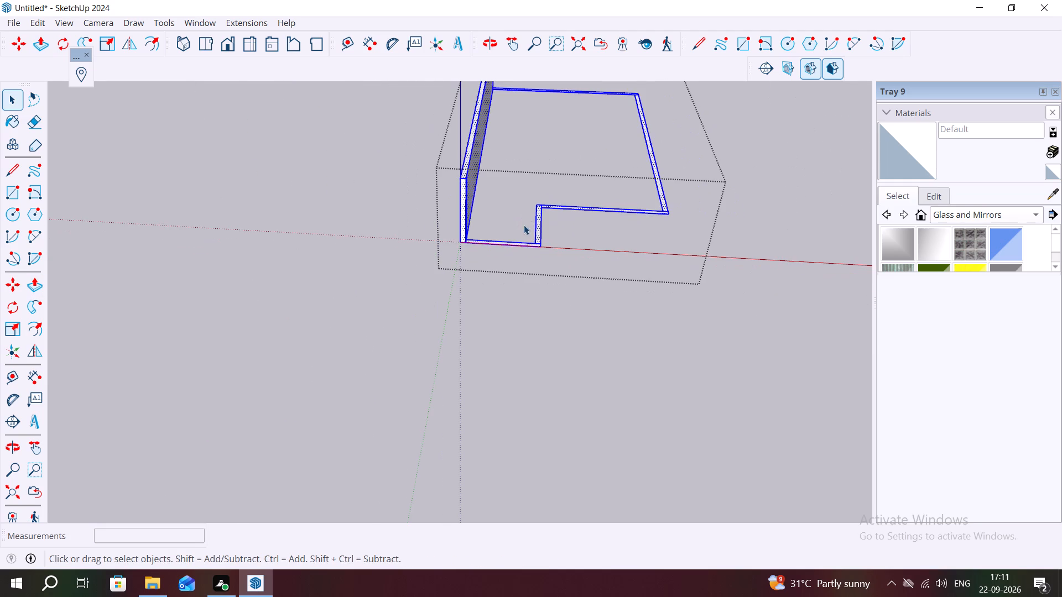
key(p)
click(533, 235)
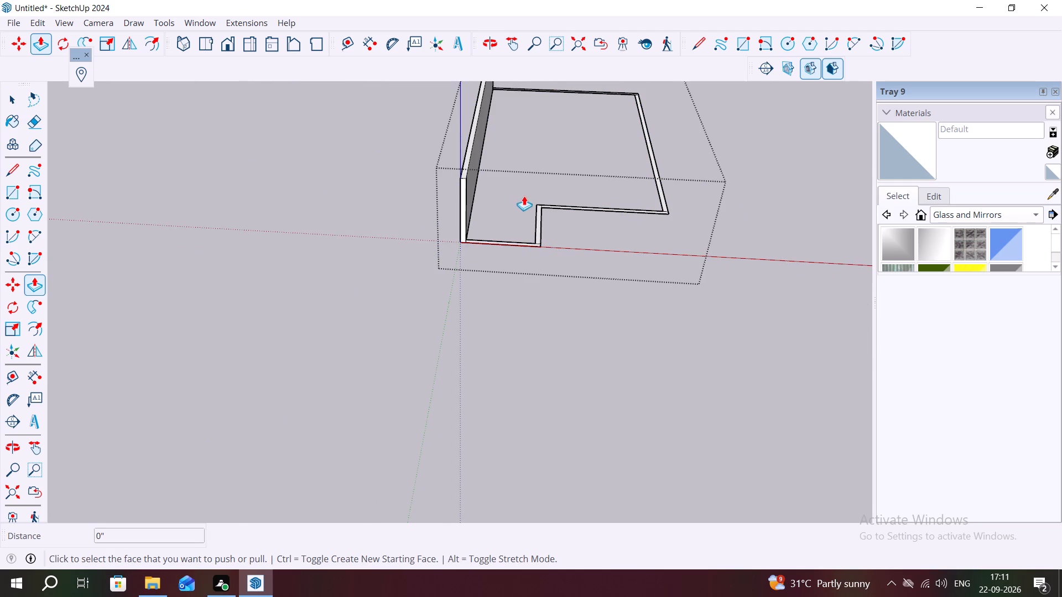
Select all the connected wall geometry inside the open group and make it a nested group.
scroll(535, 212, up, 1)
middle_drag(535, 212, 469, 239)
scroll(500, 176, down, 3)
scroll(558, 186, up, 7)
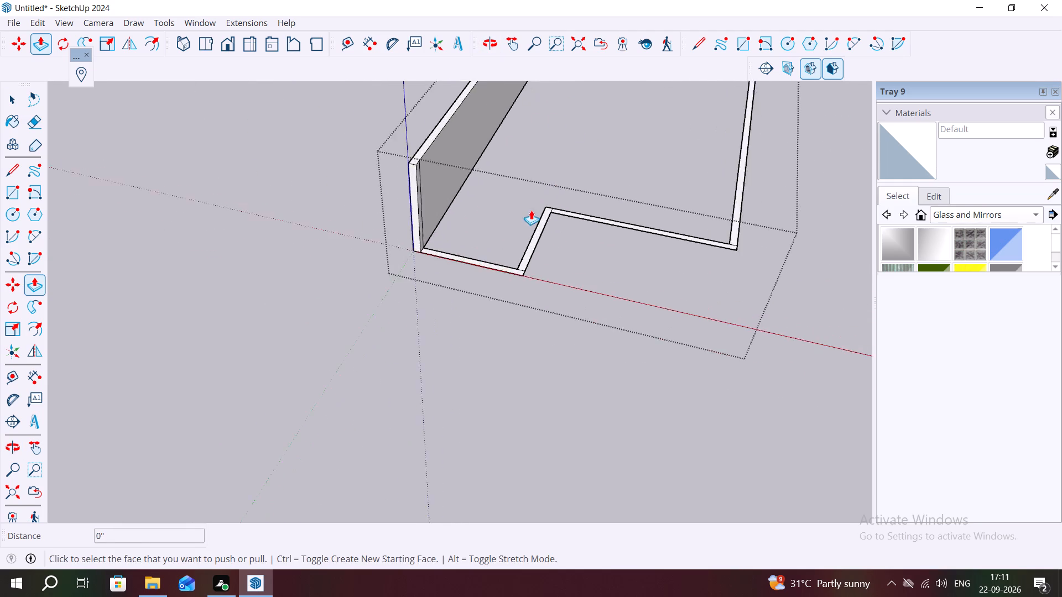
scroll(531, 210, up, 2)
key(space)
drag(539, 219, 544, 222)
double_click(546, 225)
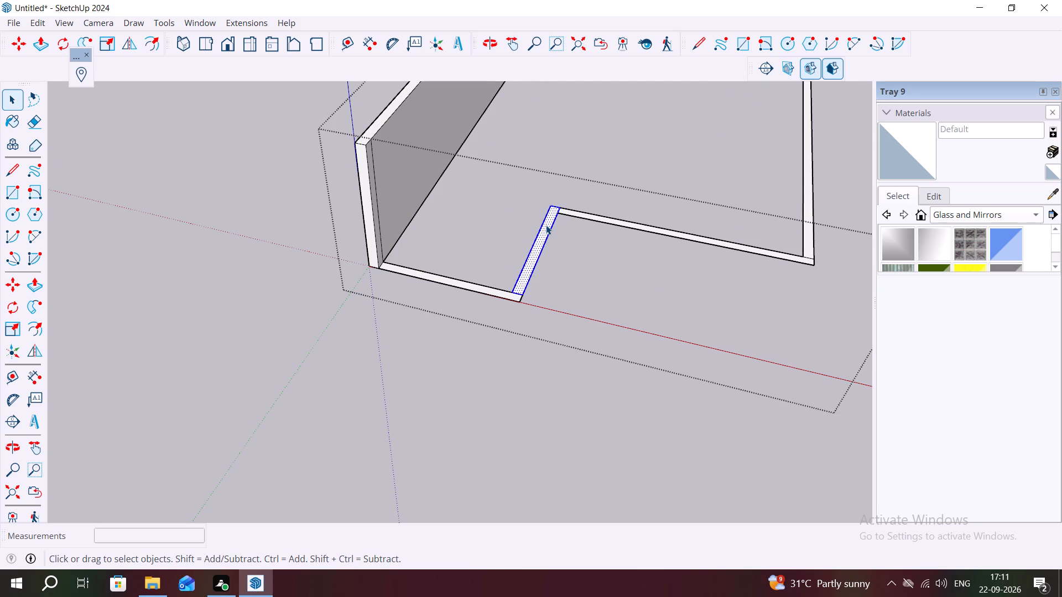
triple_click(546, 225)
double_click(546, 225)
right_click(546, 225)
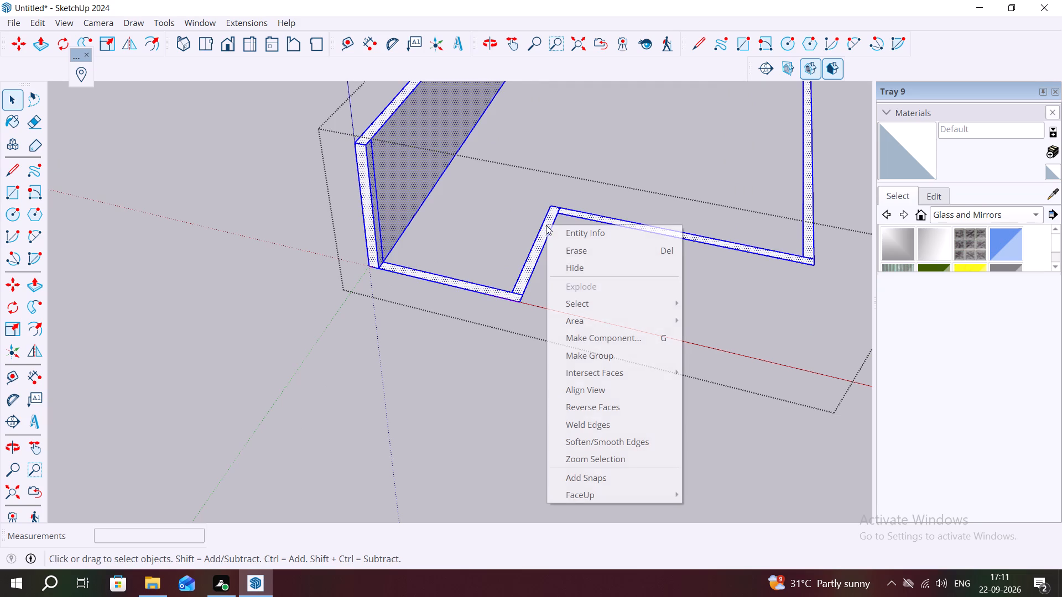
click(576, 354)
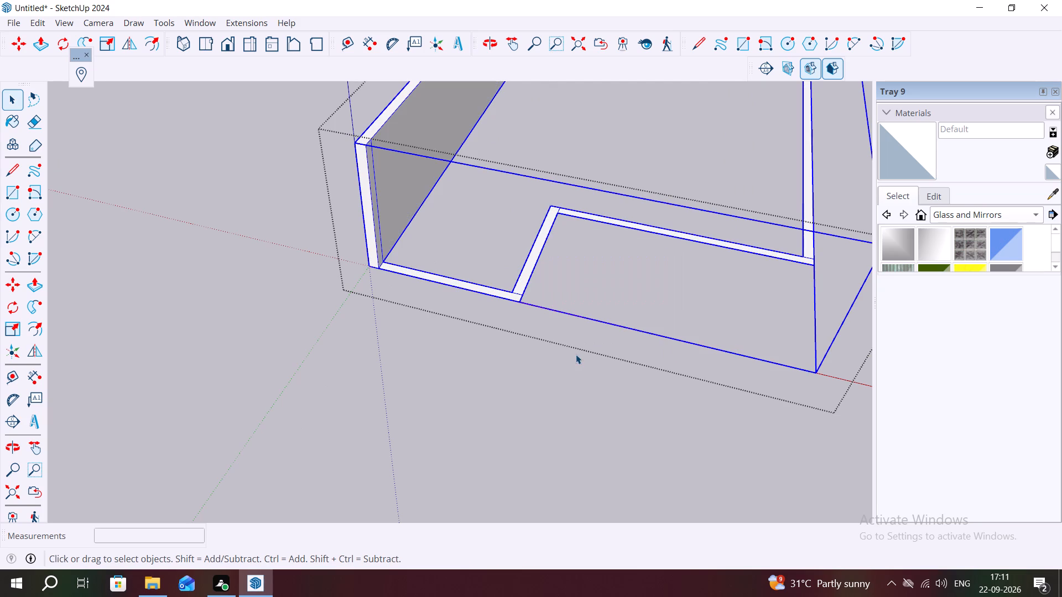
Open the nested group and Push/Pull the corner room's short green-parallel partition strip up 10'.
key(p)
click(519, 285)
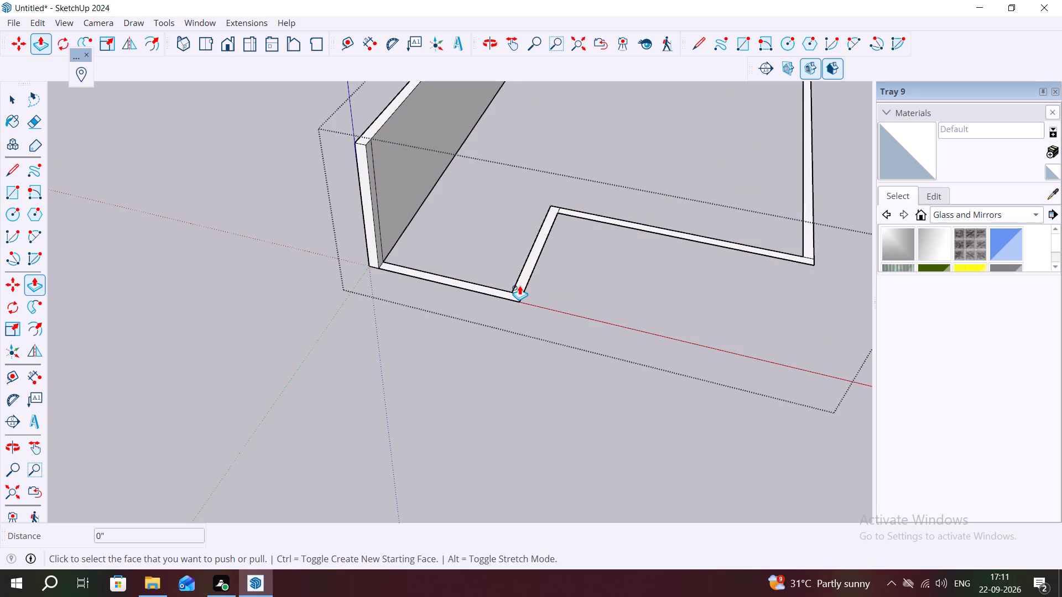
key(space)
triple_click(519, 292)
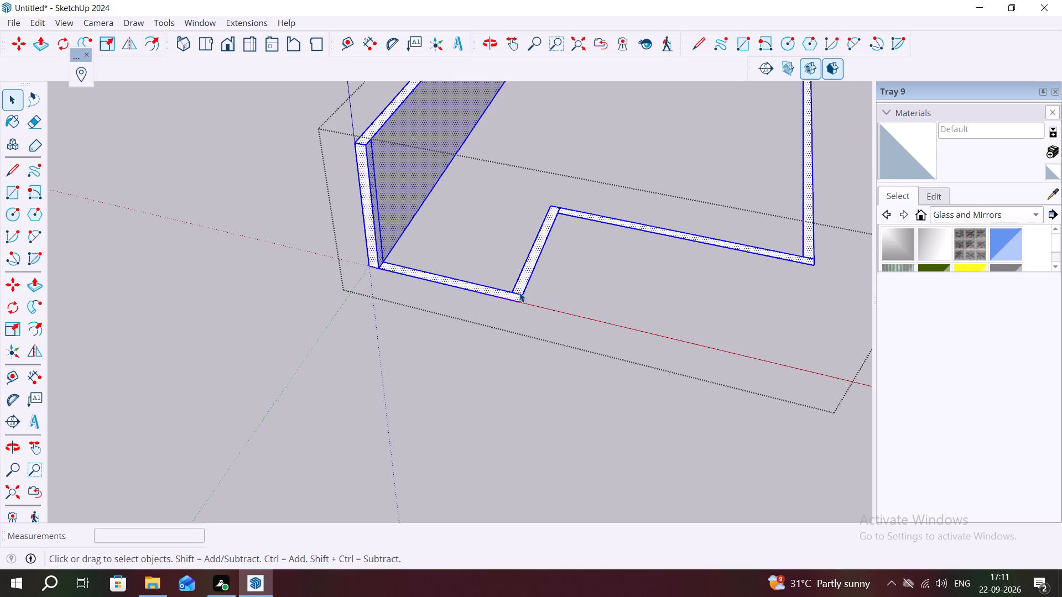
key(p)
click(517, 287)
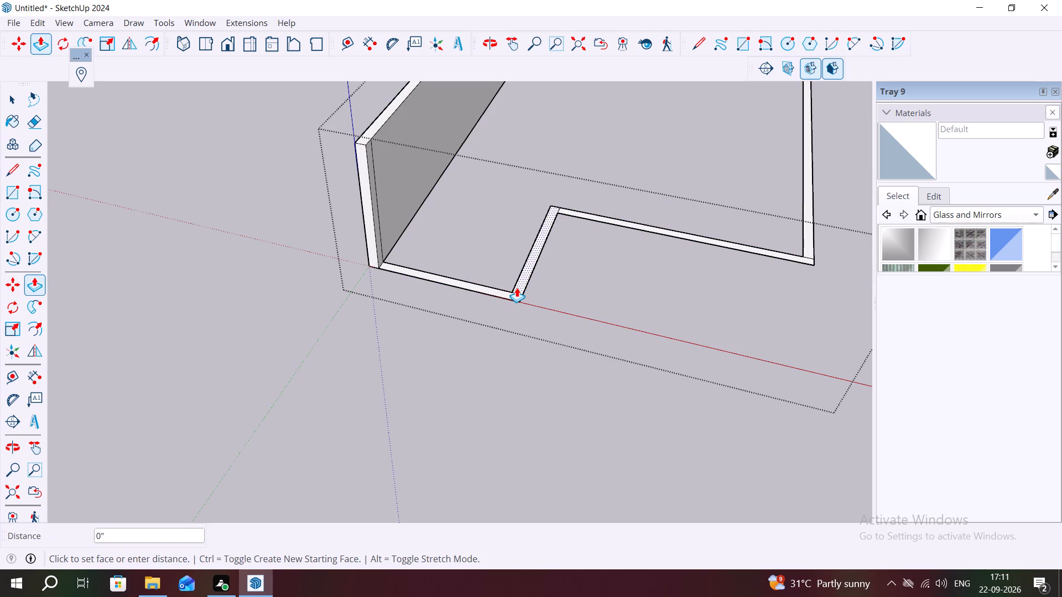
text(10')
key(Return)
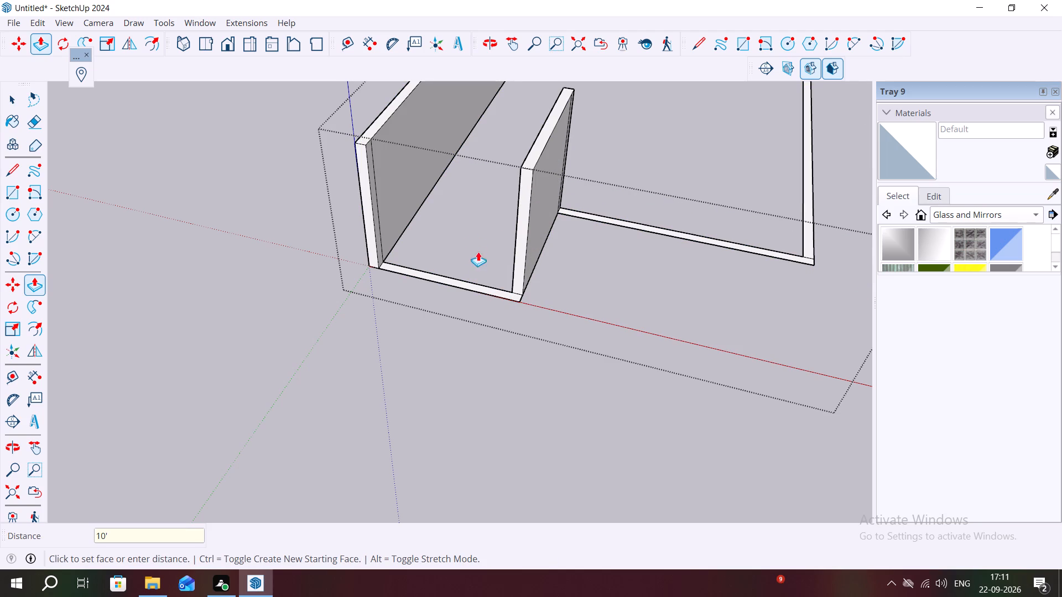
Repeat the 10' Push/Pull on the short red-axis wall strip and on the red-parallel partition strip.
middle_drag(466, 275, 543, 287)
double_click(481, 271)
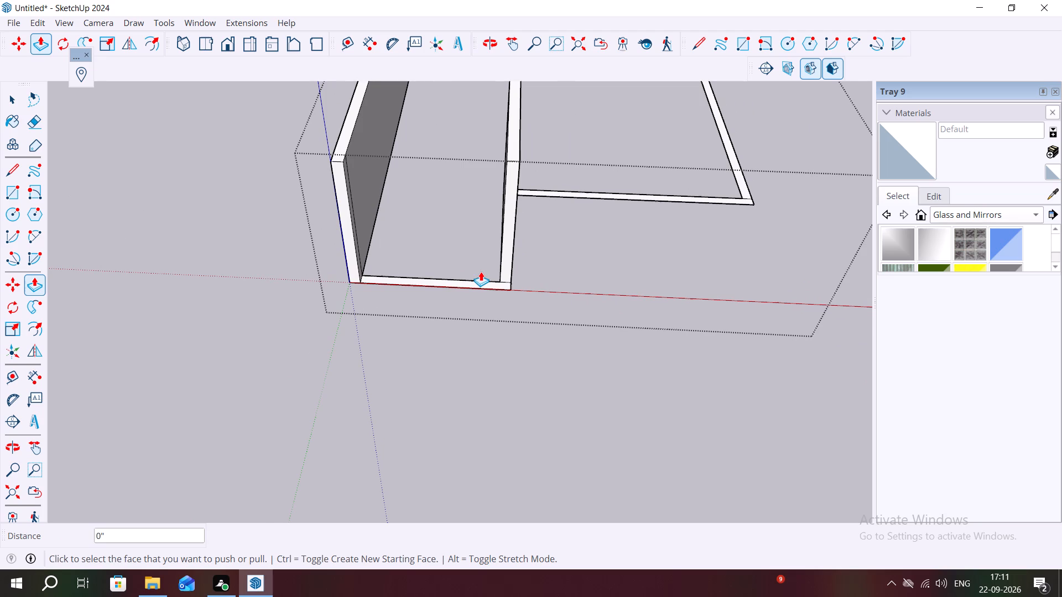
double_click(506, 286)
scroll(540, 262, down, 2)
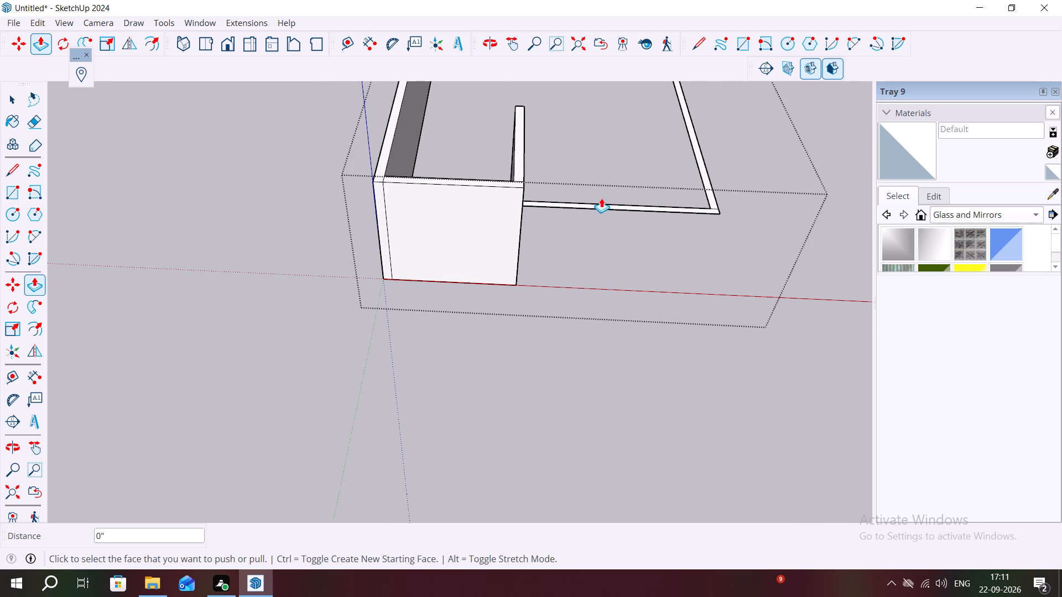
double_click(609, 206)
Repeat the 10' Push/Pull on the long wall strip farthest from the green axis.
scroll(563, 213, down, 5)
middle_drag(532, 223, 492, 211)
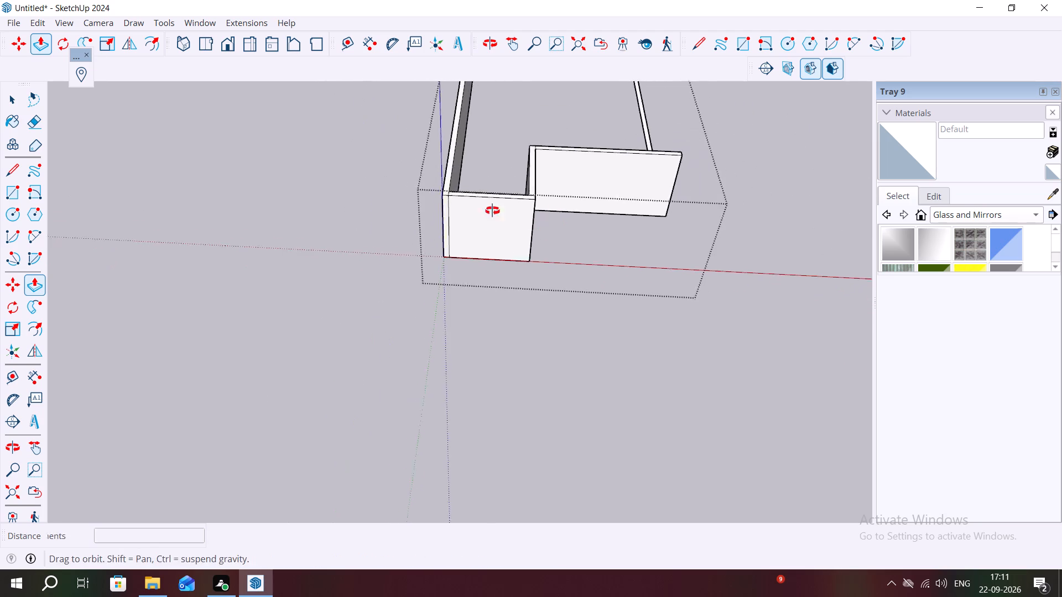
middle_drag(492, 211, 282, 213)
scroll(210, 164, down, 11)
middle_drag(428, 186, 338, 186)
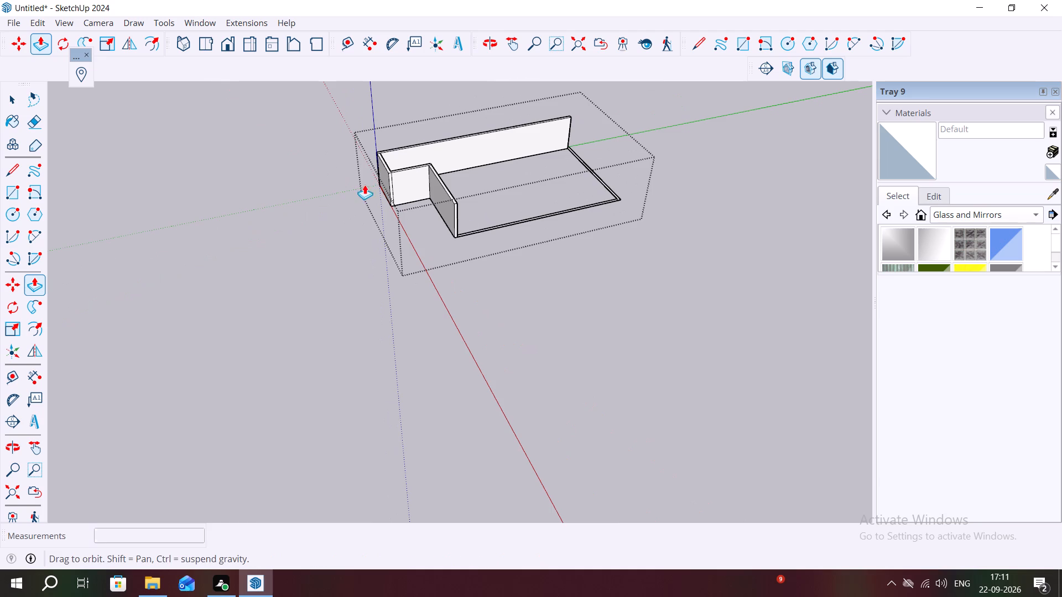
scroll(559, 225, up, 9)
middle_drag(511, 216, 520, 263)
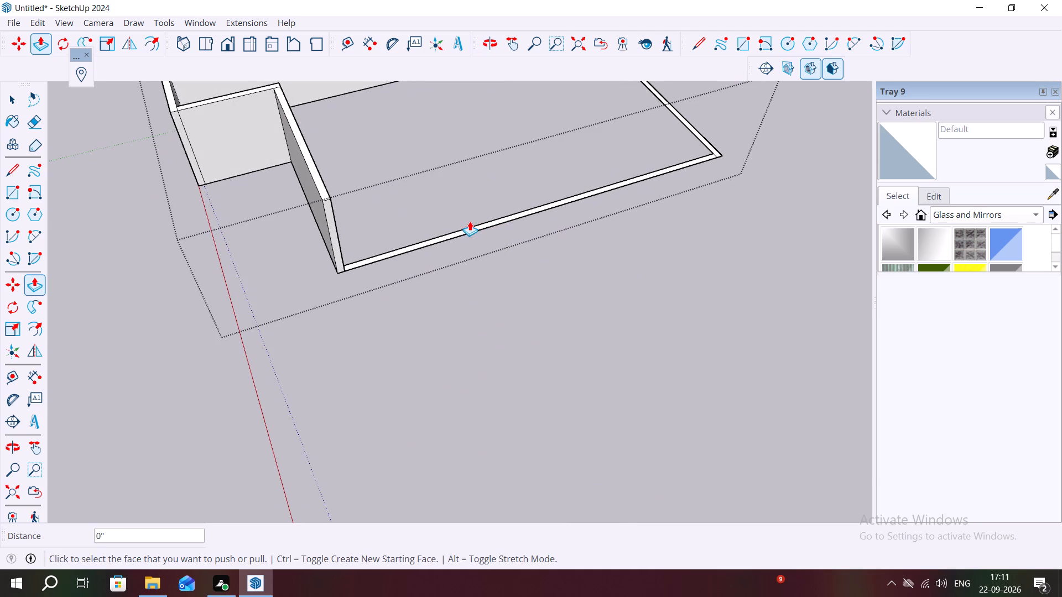
double_click(384, 264)
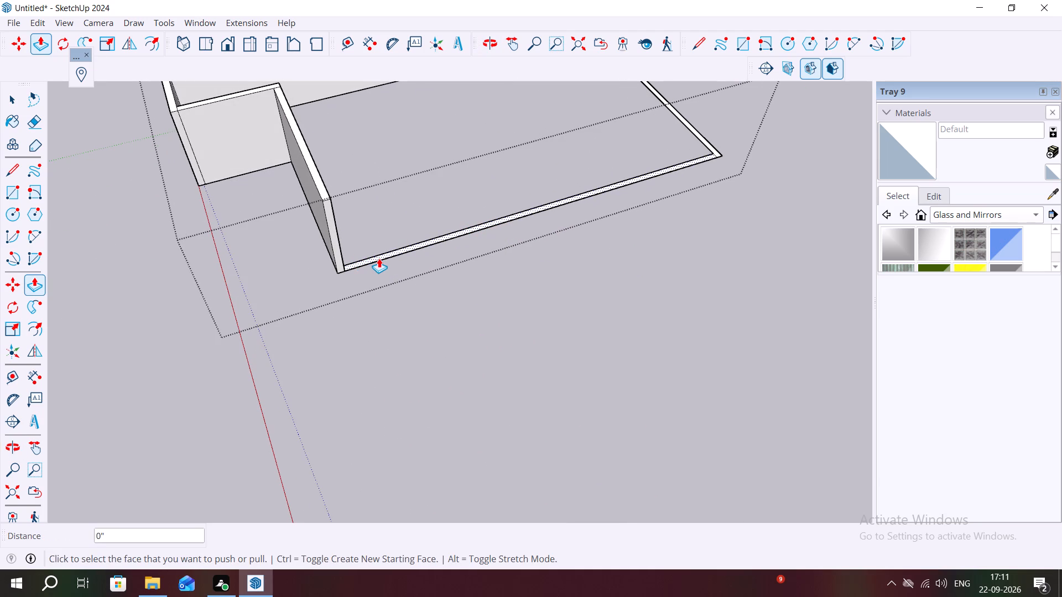
double_click(379, 258)
Repeat the 10' Push/Pull on the remaining flat wall strip at the plan's far end along the green axis.
scroll(376, 257, down, 15)
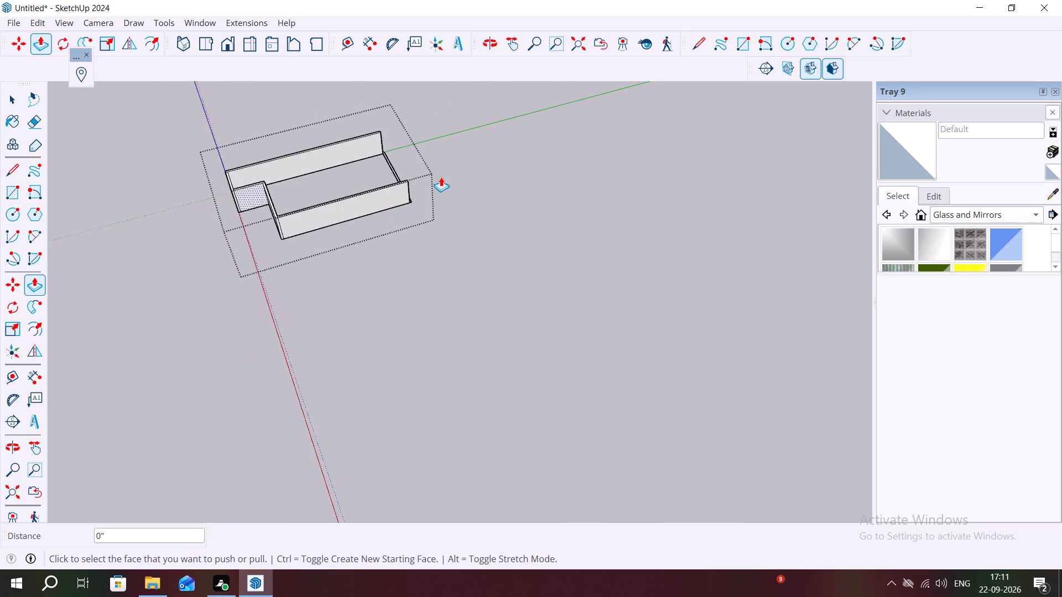
middle_drag(451, 184, 4, 274)
scroll(652, 240, up, 9)
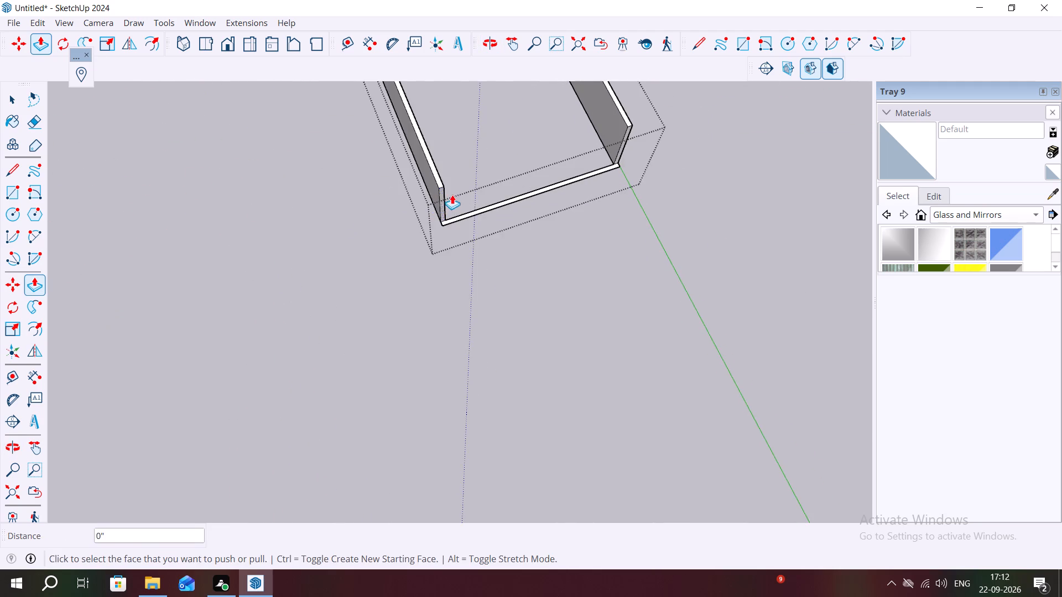
middle_drag(452, 195, 438, 127)
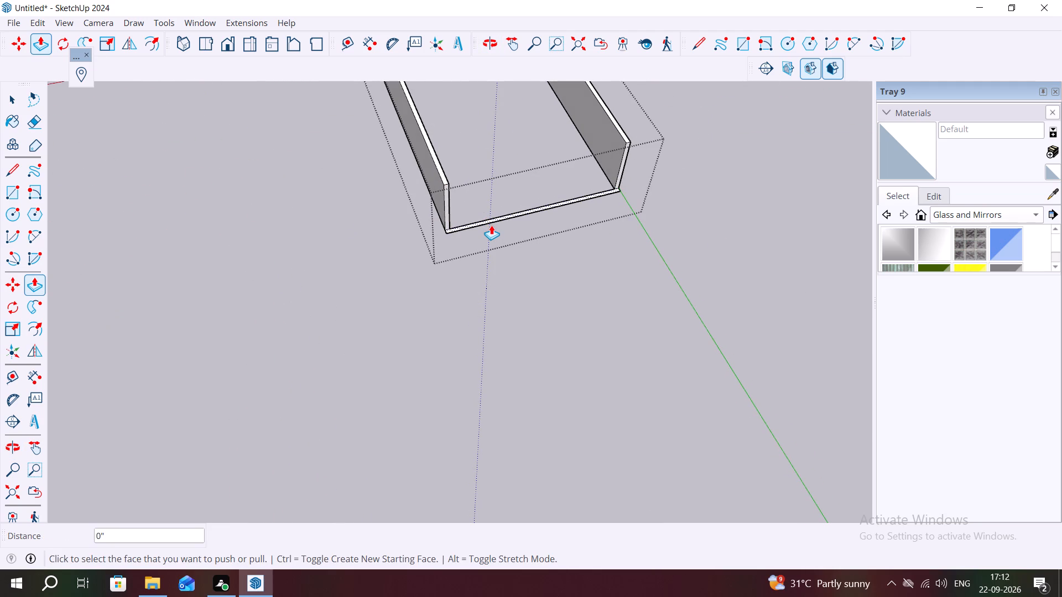
double_click(491, 225)
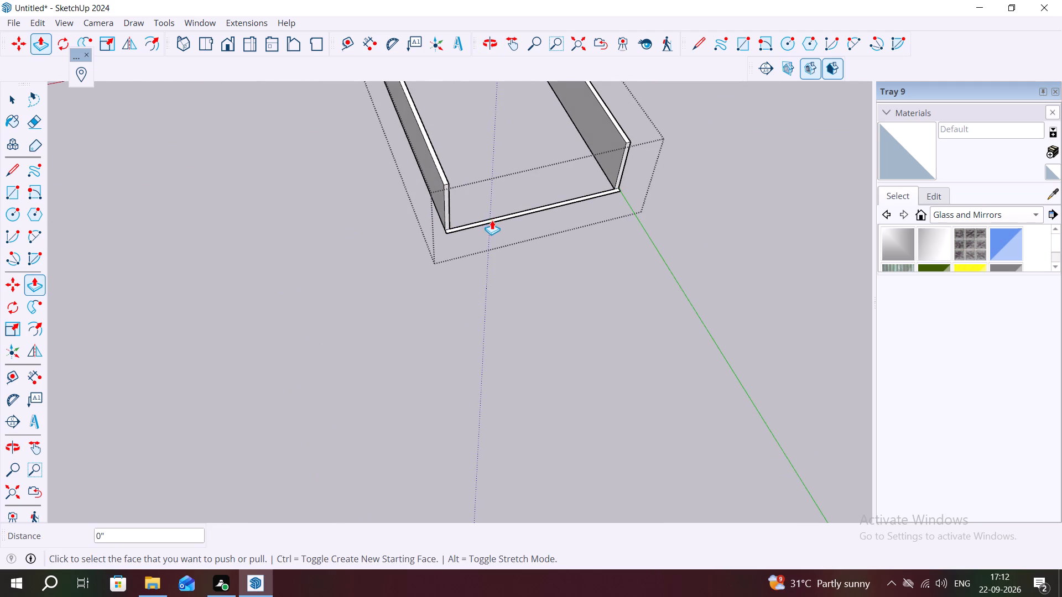
scroll(490, 217, up, 14)
double_click(483, 228)
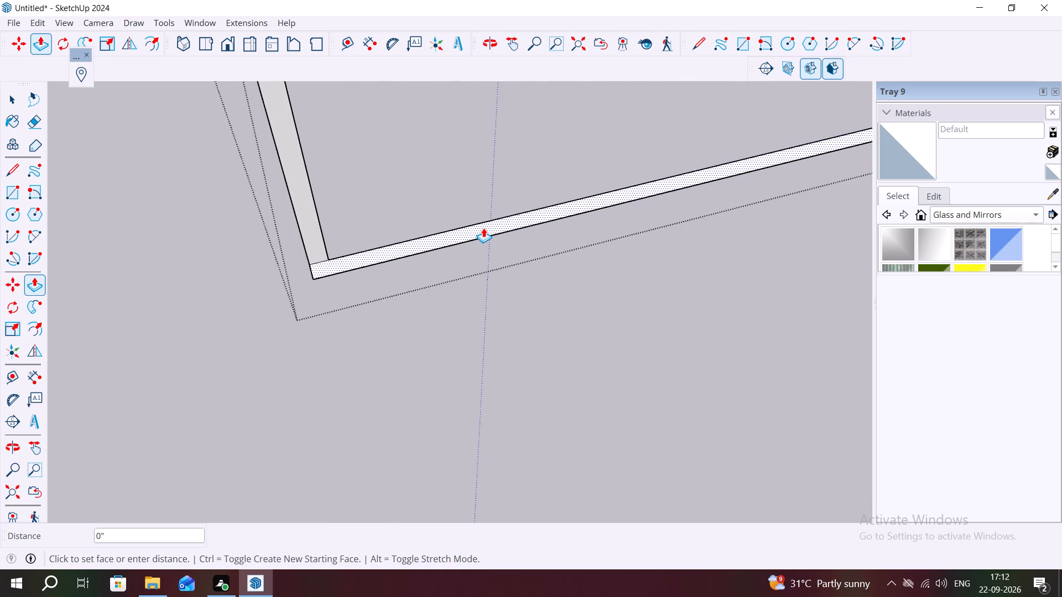
scroll(470, 234, down, 13)
middle_drag(301, 243, 654, 232)
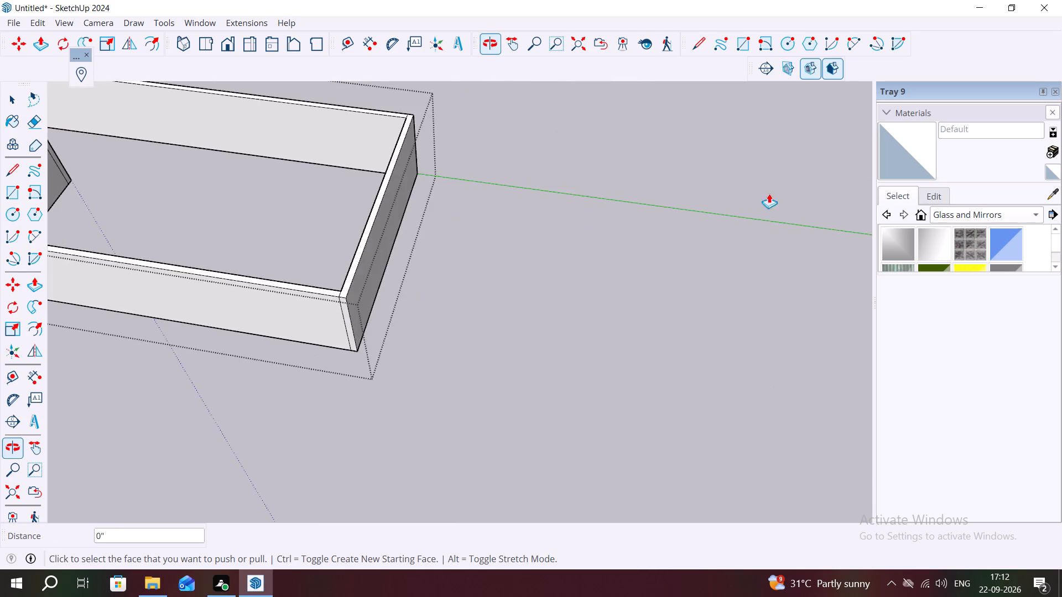
scroll(721, 228, down, 8)
key(Escape)
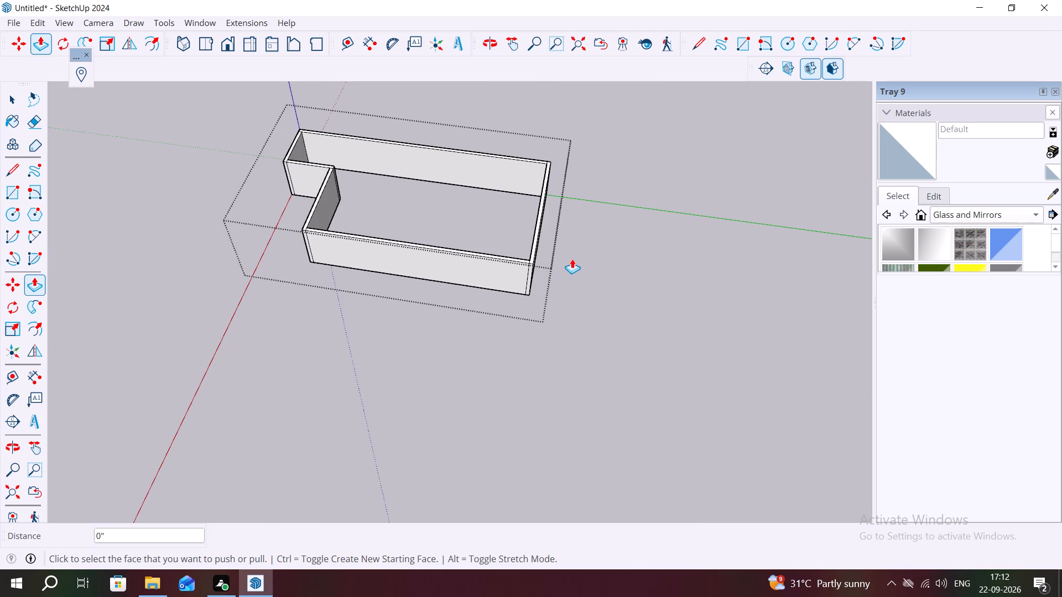
Erase the vertical and top seam lines where the long wall farthest from the green axis meets the far end wall.
key(e)
scroll(521, 255, up, 9)
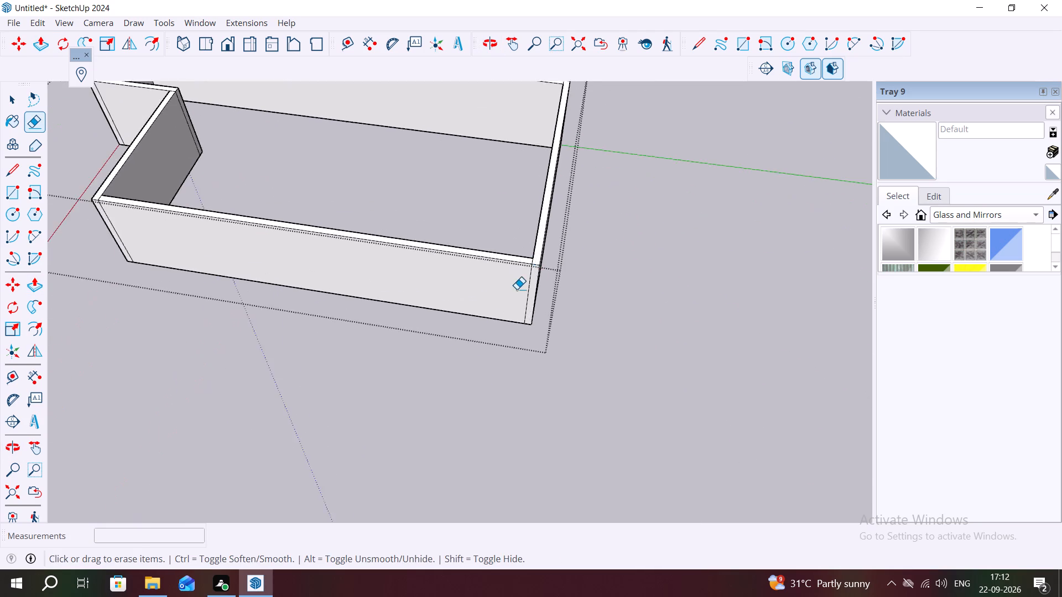
scroll(517, 289, up, 20)
click(557, 287)
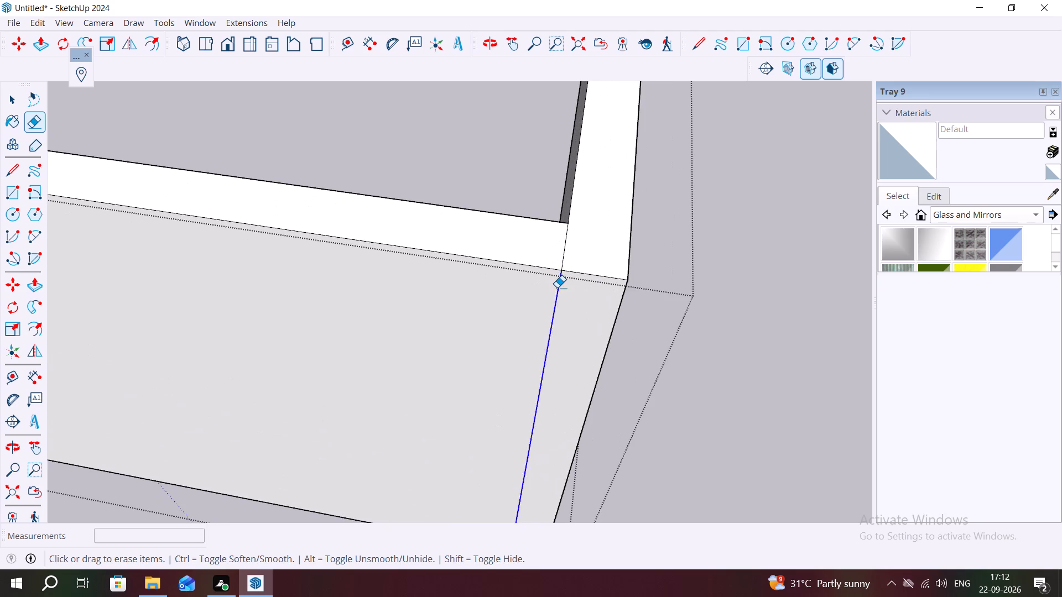
click(566, 242)
Erase the top and vertical seam lines at the same long wall's other end, where it meets the red-parallel partition.
scroll(647, 253, down, 5)
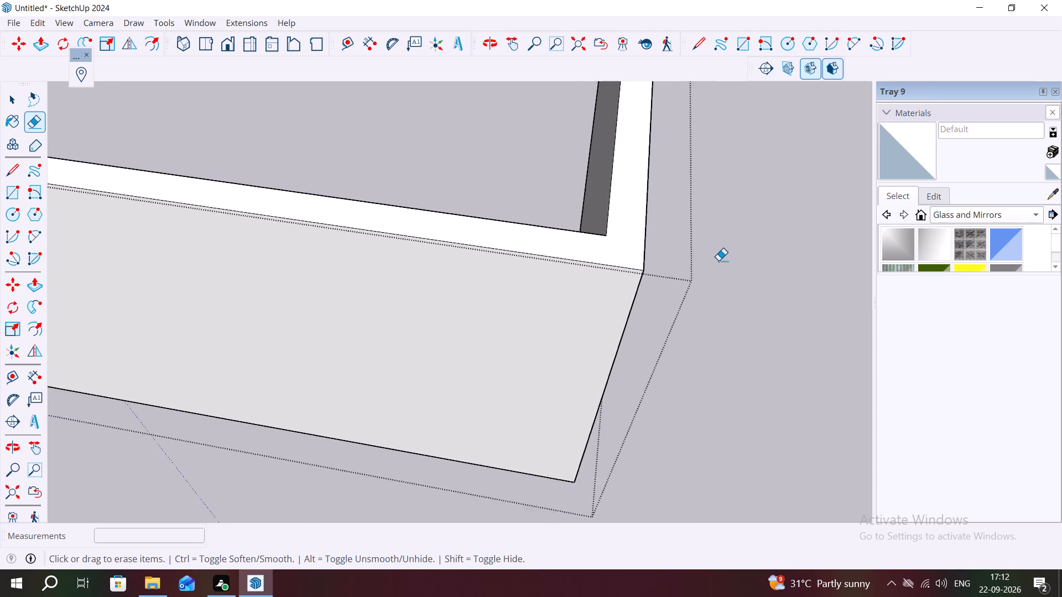
scroll(719, 260, down, 13)
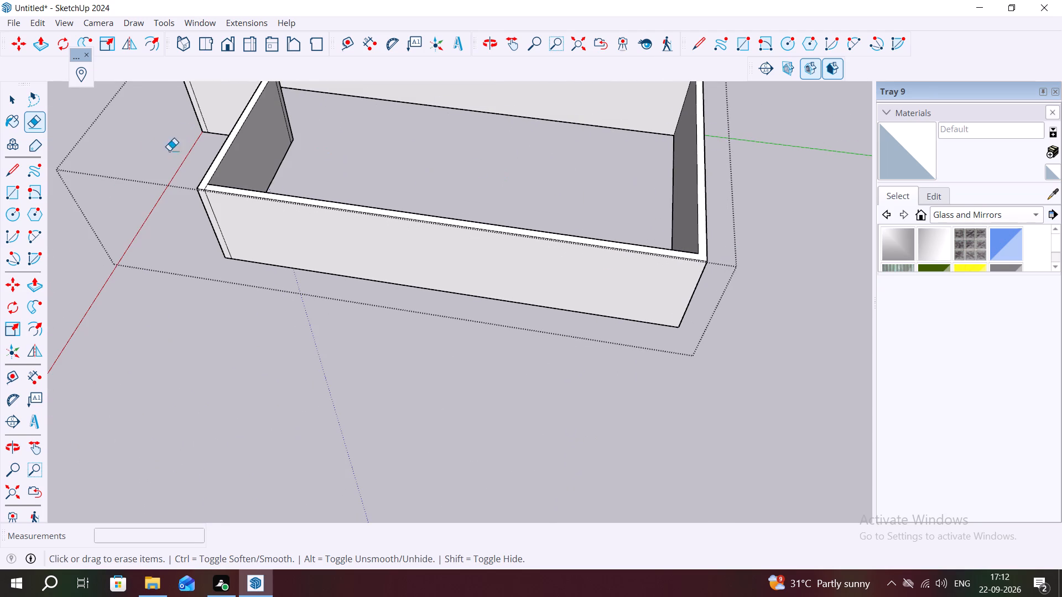
scroll(176, 175, up, 19)
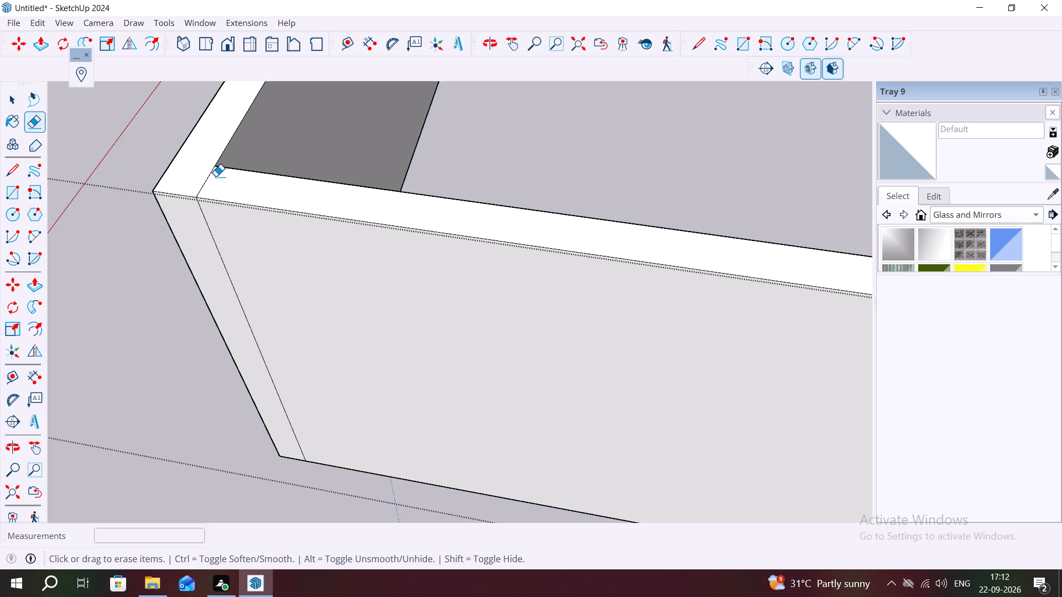
scroll(301, 154, down, 4)
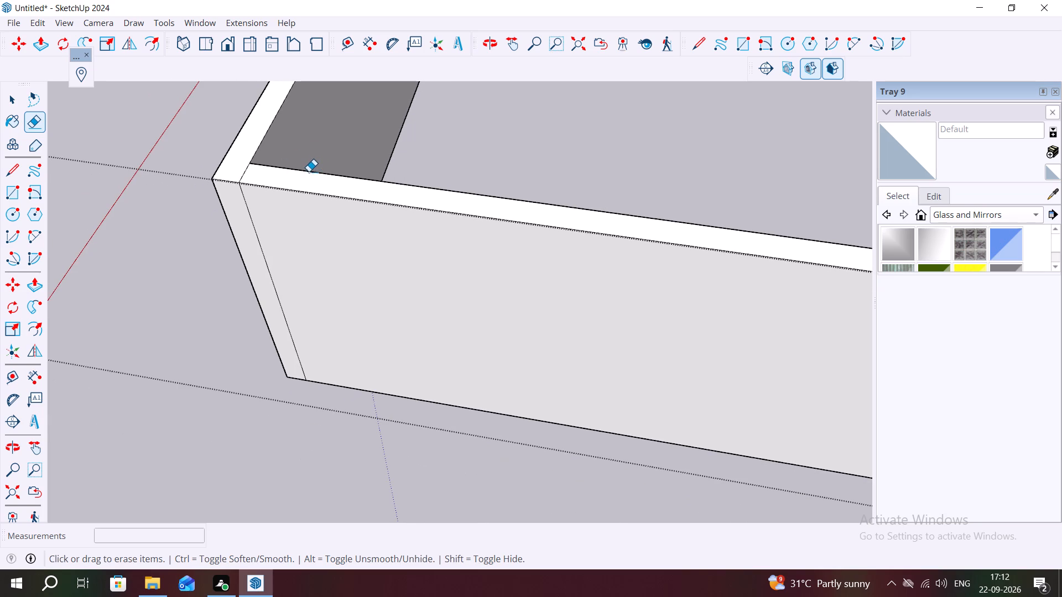
click(241, 176)
middle_drag(247, 215, 263, 182)
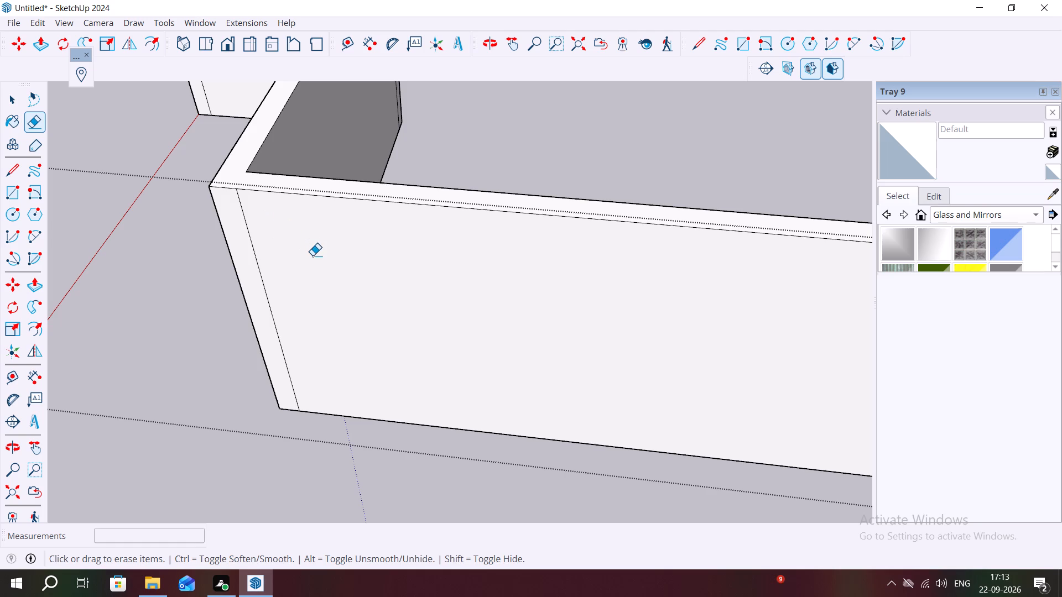
middle_drag(307, 265, 336, 200)
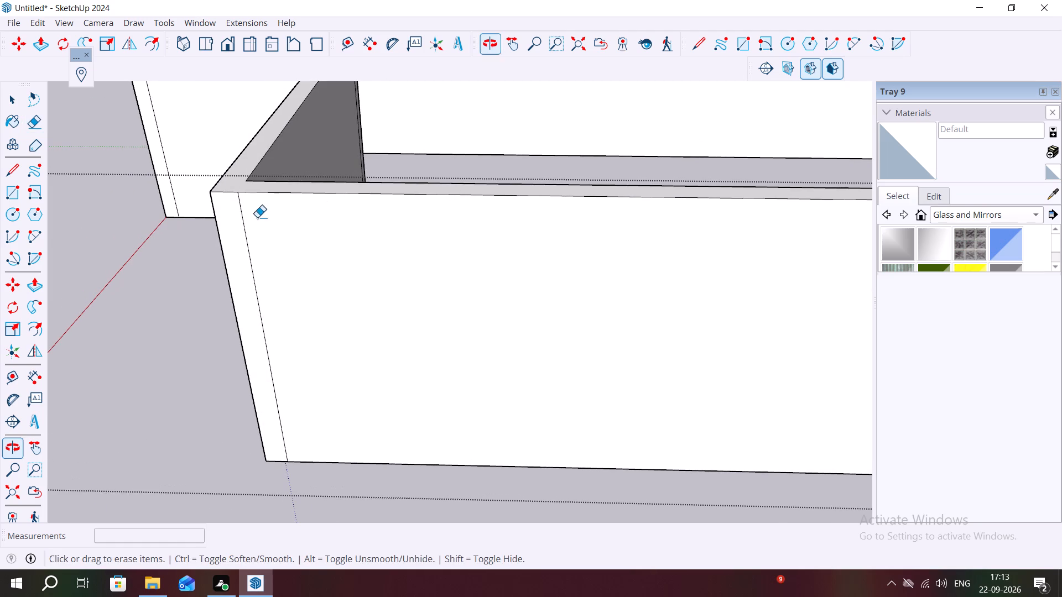
click(244, 227)
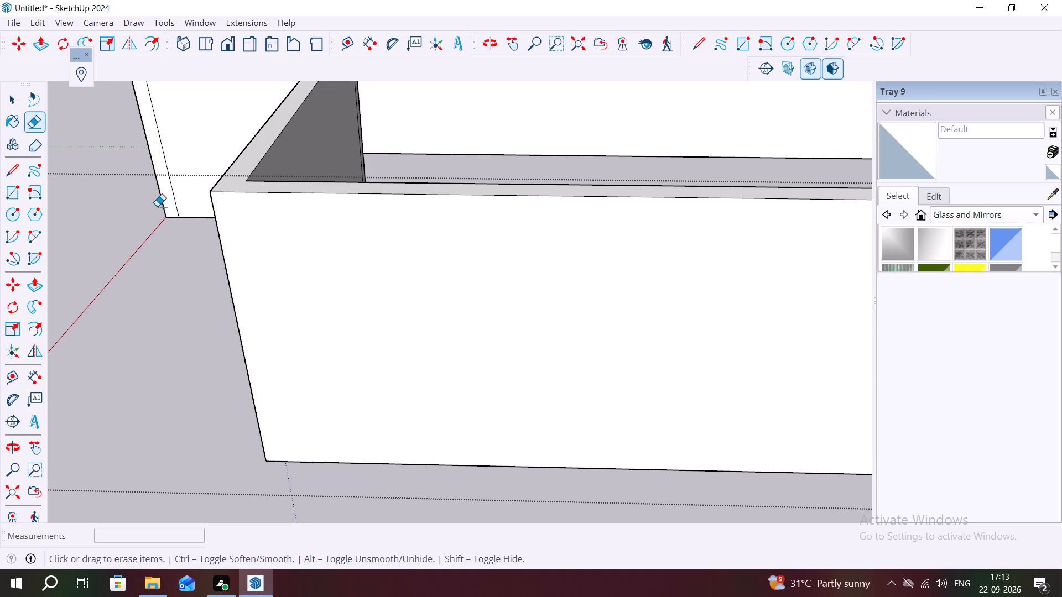
Erase the top and vertical seam lines at the corner where the corner room's two partition walls meet.
scroll(163, 204, down, 1)
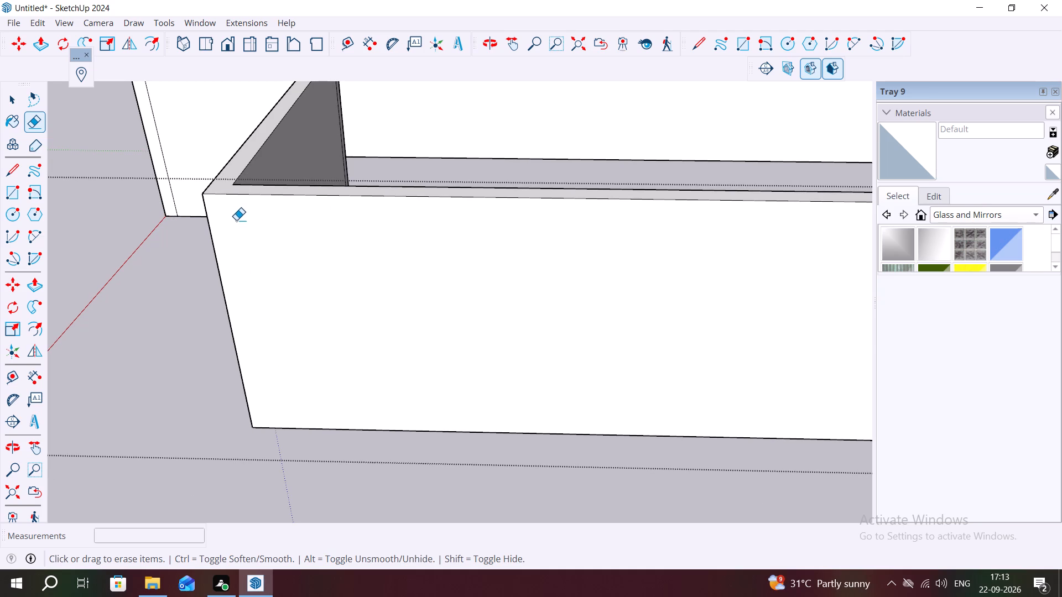
scroll(244, 228, down, 2)
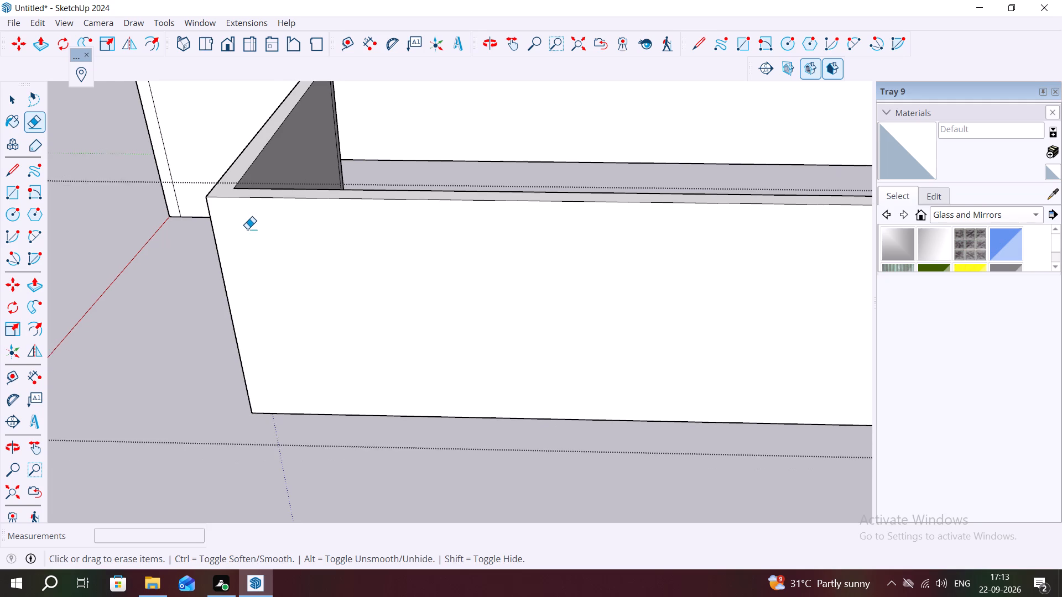
scroll(247, 229, down, 5)
scroll(345, 249, down, 2)
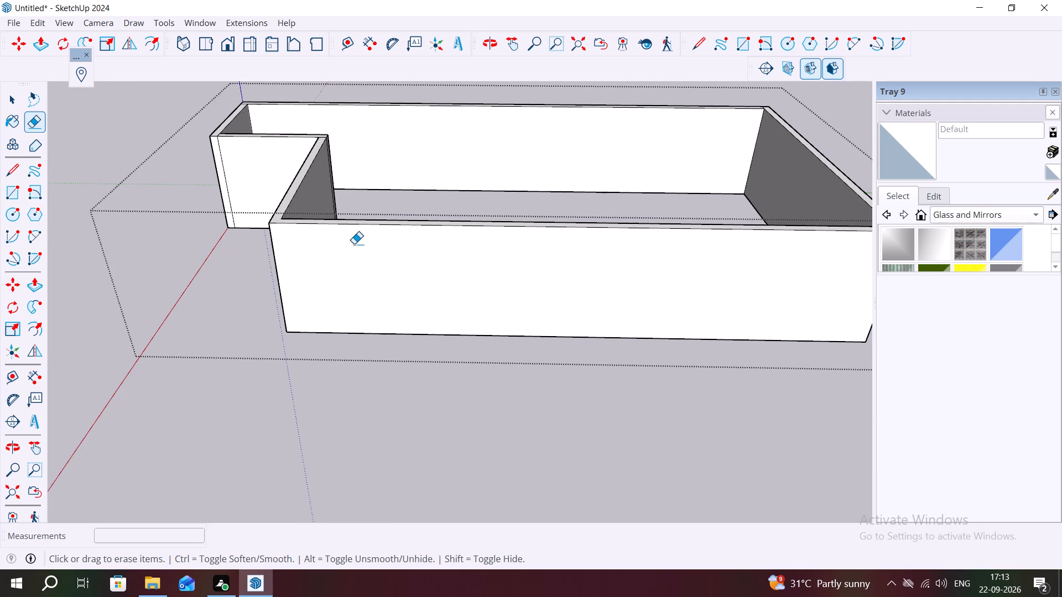
scroll(389, 181, down, 4)
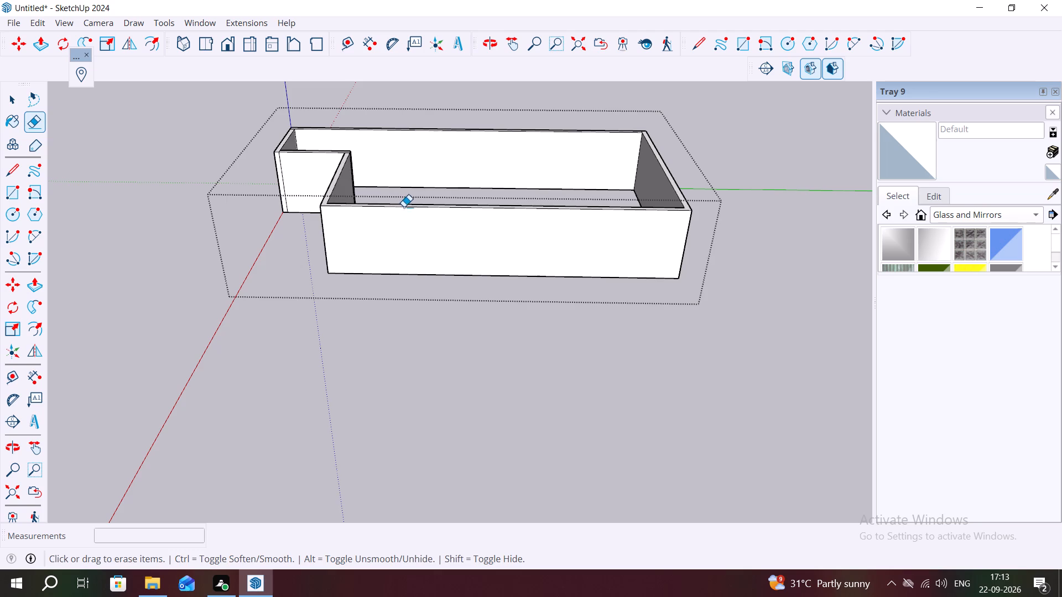
middle_drag(420, 207, 555, 227)
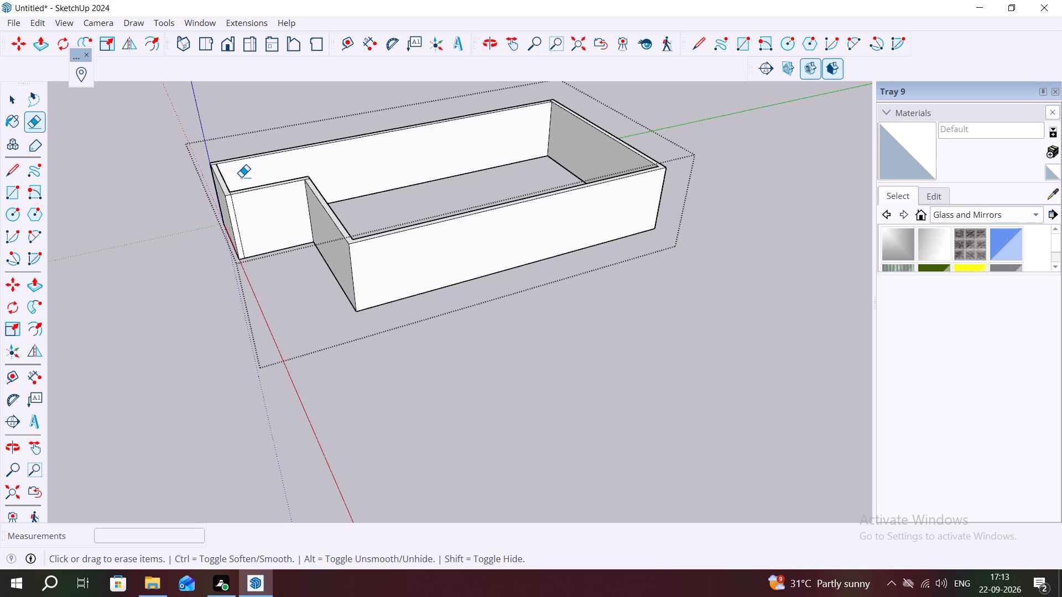
scroll(243, 177, down, 1)
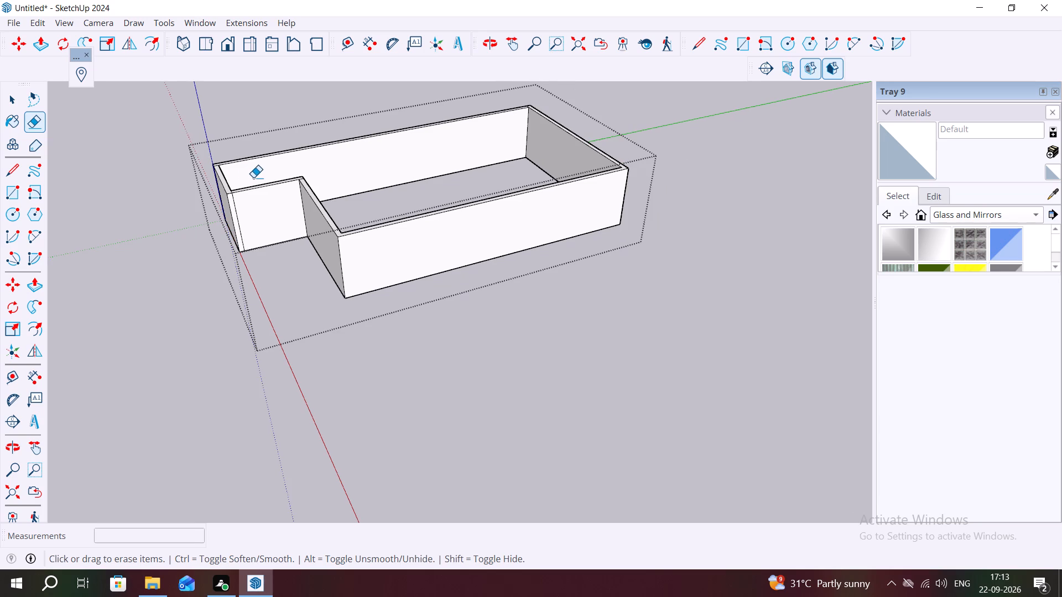
middle_drag(278, 177, 322, 176)
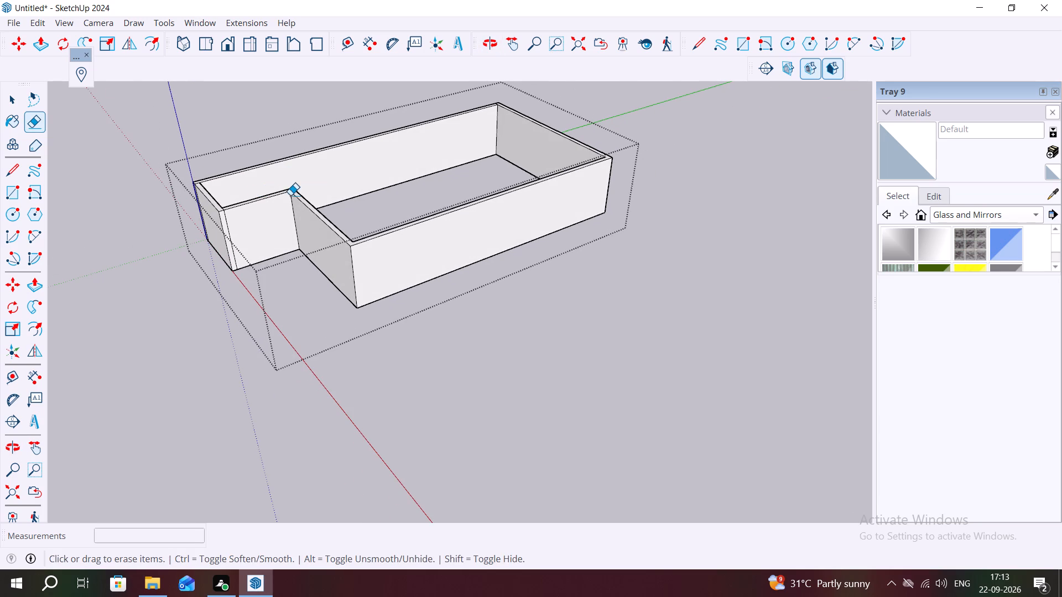
scroll(290, 192, up, 14)
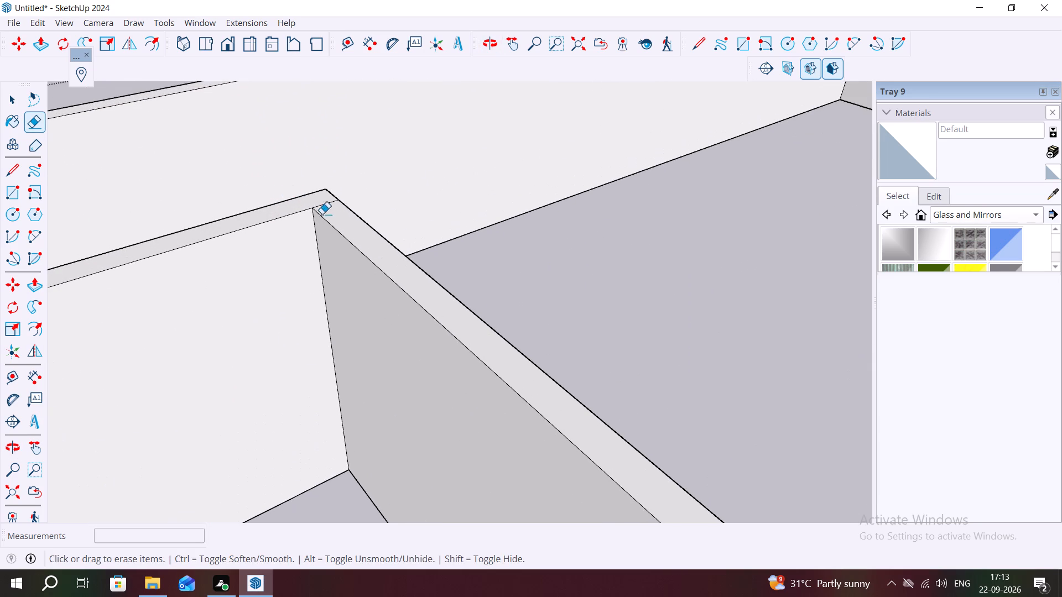
click(322, 201)
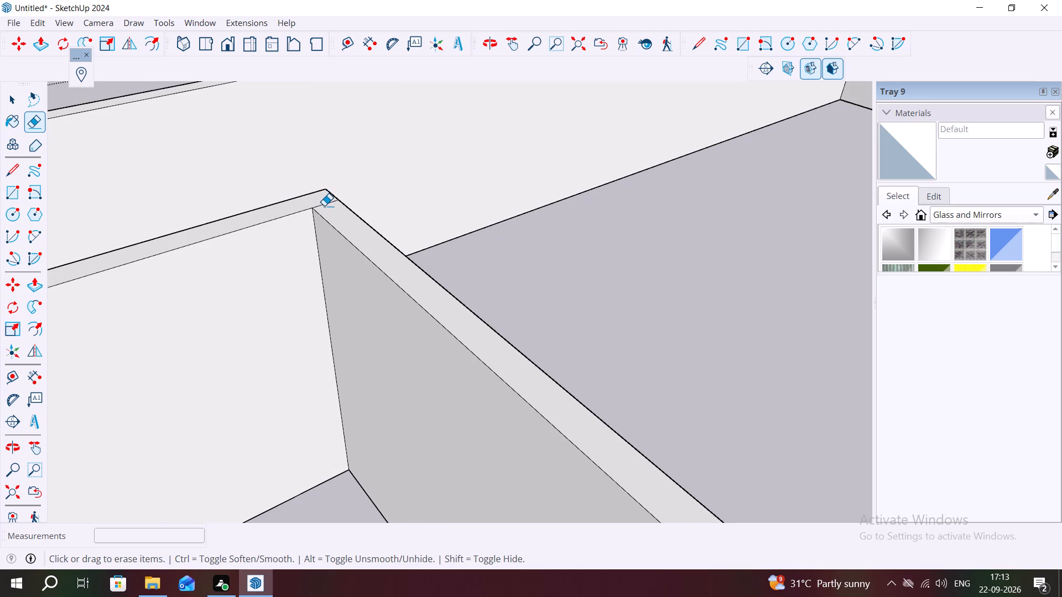
click(324, 206)
scroll(325, 203, up, 3)
middle_drag(320, 210, 35, 132)
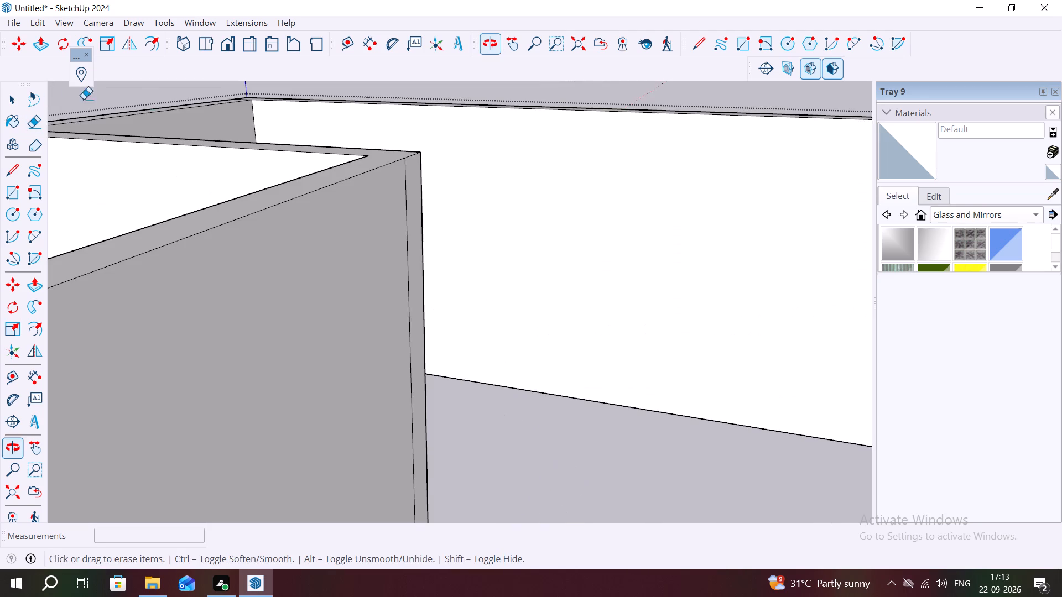
middle_drag(405, 195, 303, 106)
scroll(357, 160, down, 2)
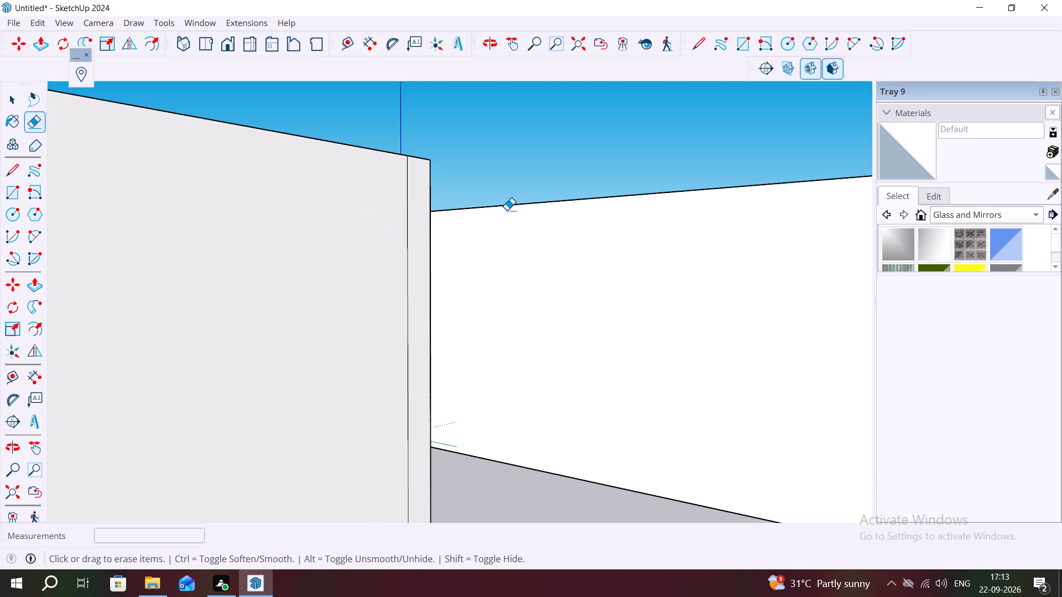
click(407, 235)
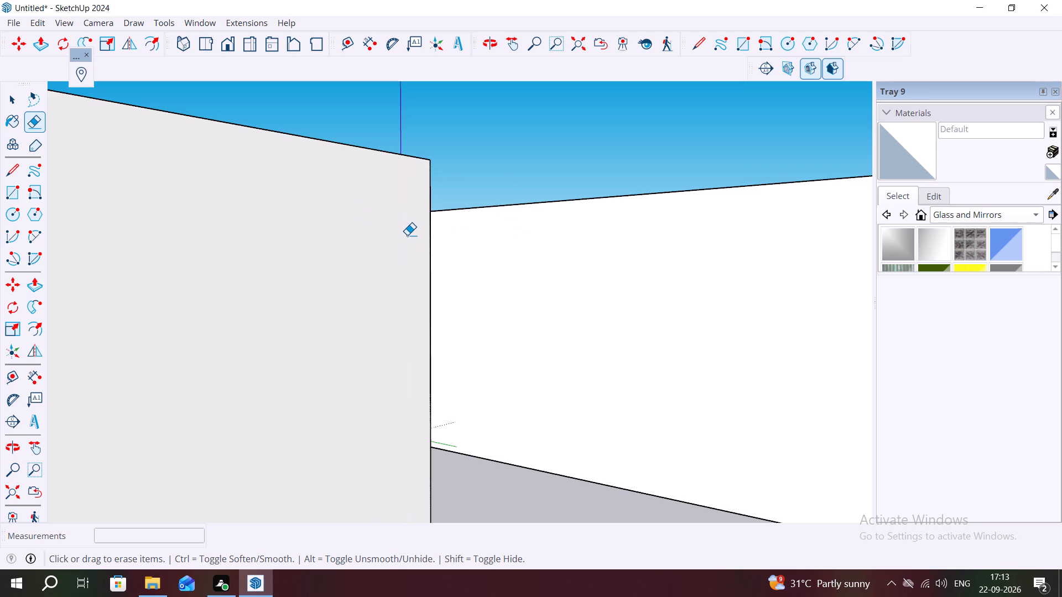
Erase the vertical and top seam lines at the corner where the short wall on the red axis meets the corner room's partition.
scroll(482, 239, down, 16)
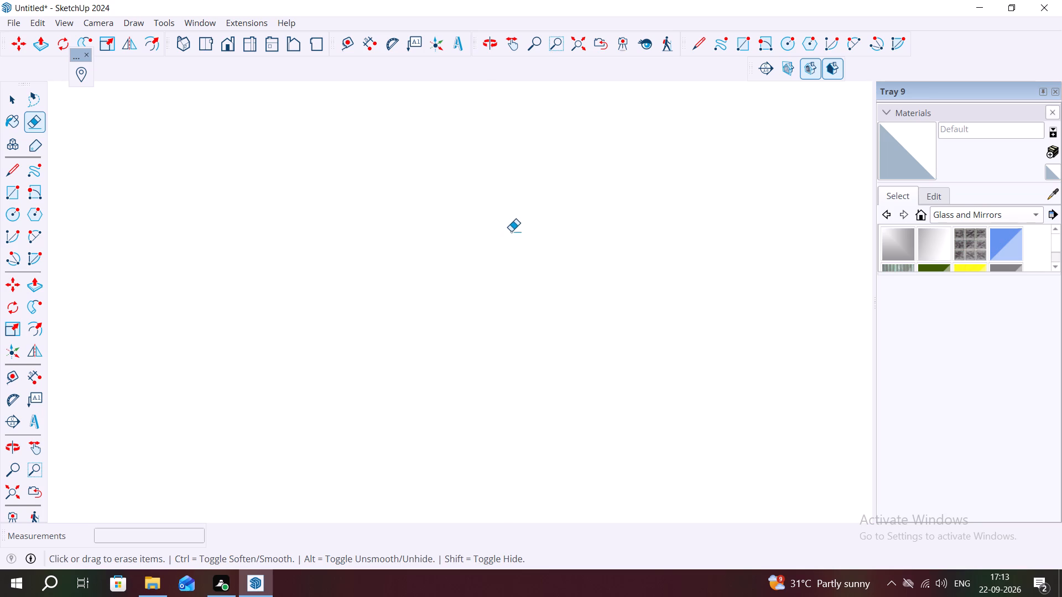
scroll(511, 231, down, 17)
scroll(661, 135, down, 4)
scroll(551, 154, down, 20)
scroll(551, 154, down, 9)
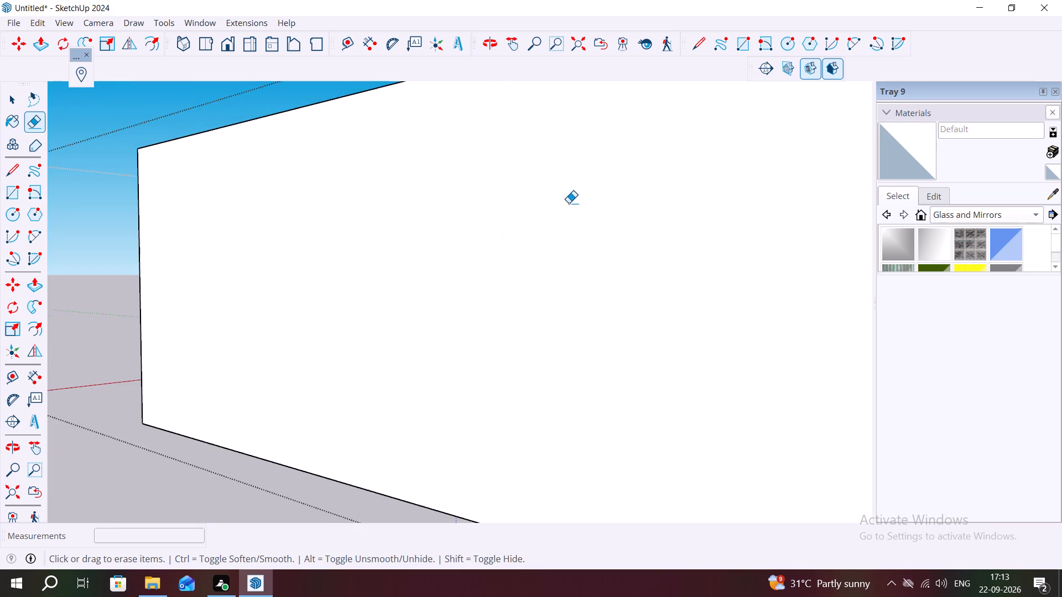
scroll(570, 202, down, 6)
middle_drag(546, 198, 699, 216)
scroll(561, 190, down, 3)
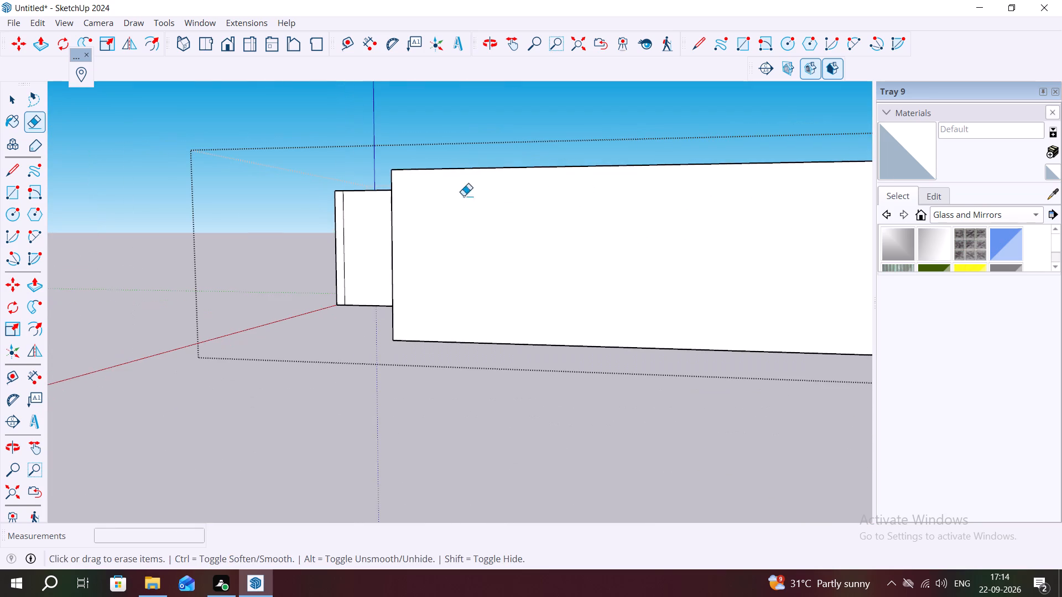
middle_drag(422, 189, 546, 213)
middle_drag(469, 208, 512, 211)
scroll(363, 231, up, 5)
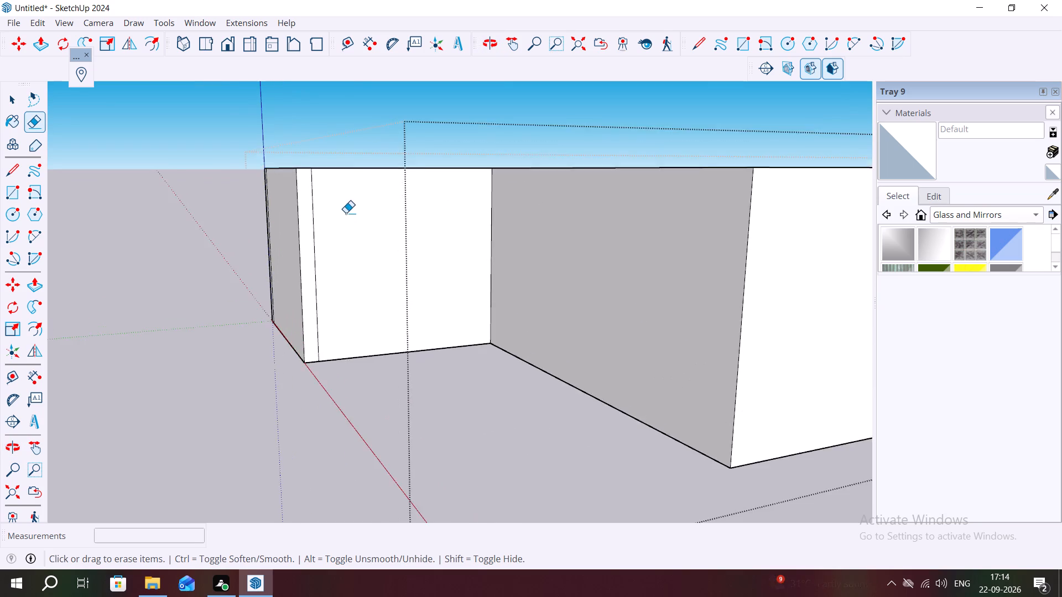
scroll(346, 213, up, 4)
middle_drag(308, 218, 262, 206)
scroll(263, 206, up, 1)
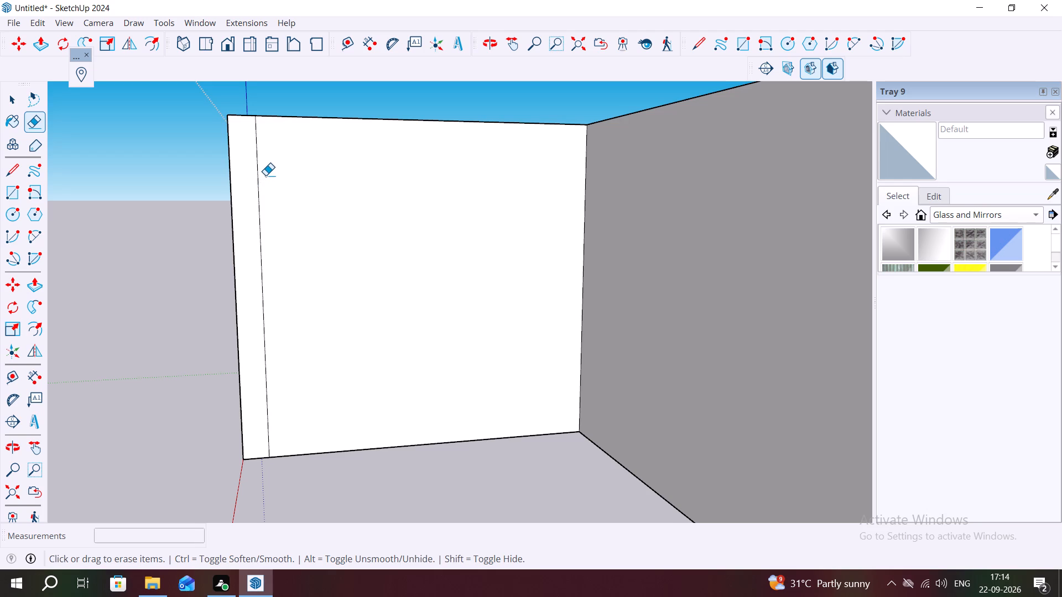
click(258, 172)
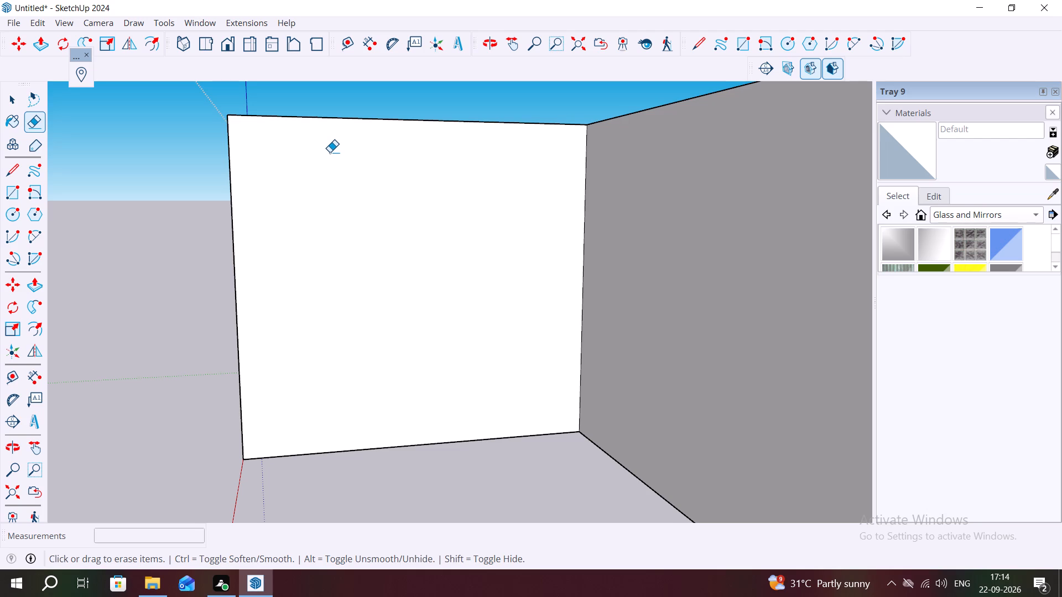
middle_drag(330, 152, 415, 181)
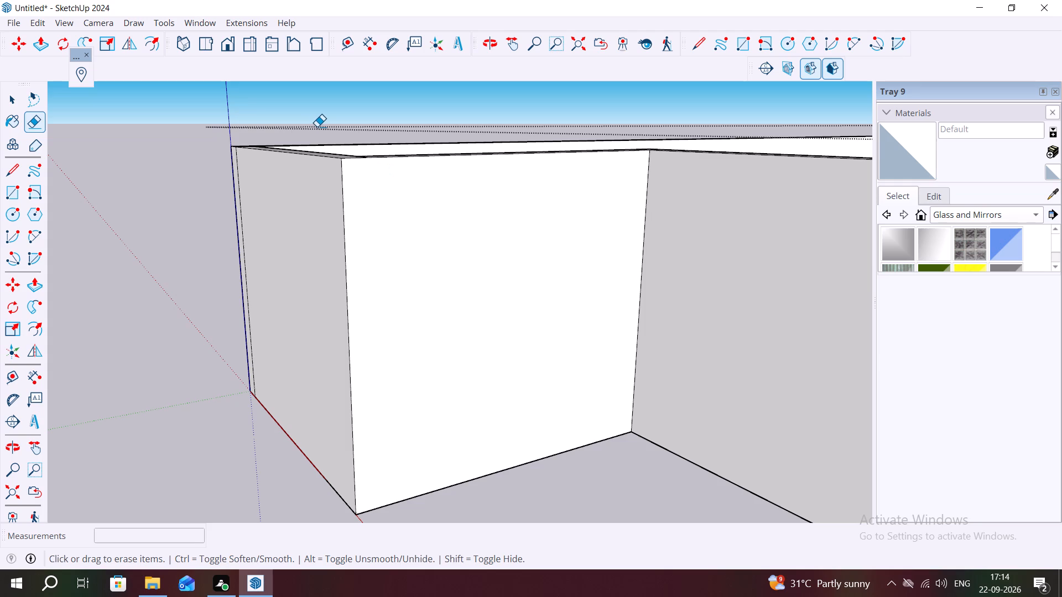
middle_drag(325, 147, 358, 197)
scroll(369, 208, up, 11)
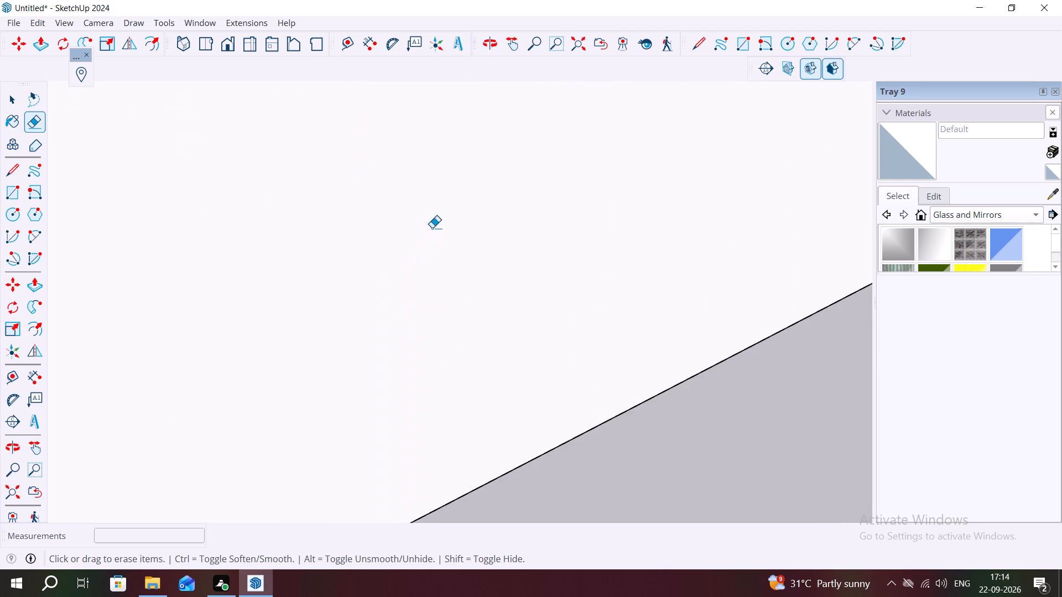
scroll(436, 233, down, 6)
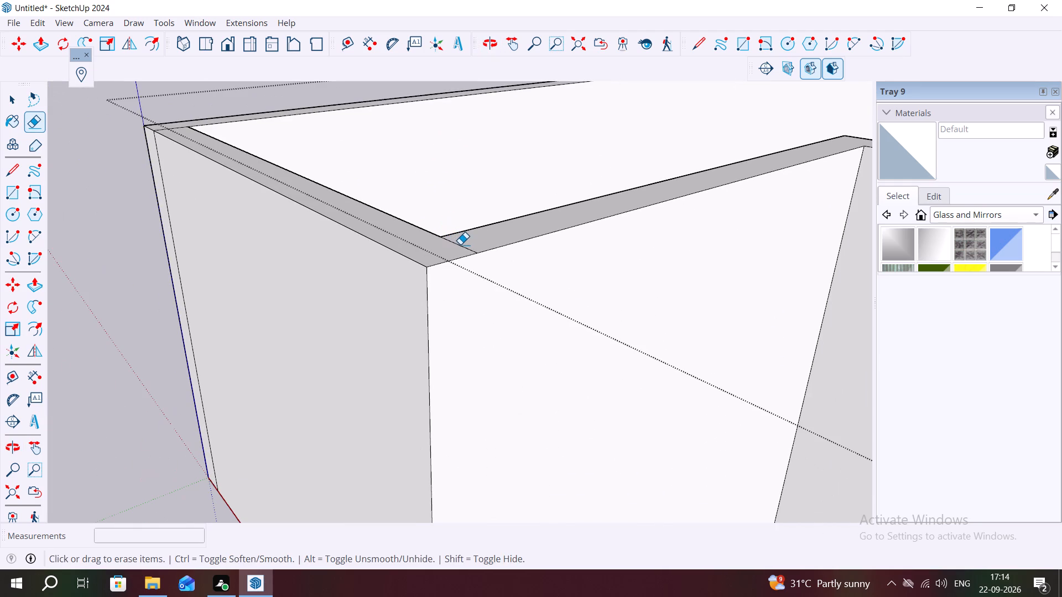
click(460, 244)
Erase the top and vertical seam lines at the origin corner, where the red-axis wall meets the long green-axis wall.
scroll(572, 174, down, 4)
middle_drag(622, 182, 647, 186)
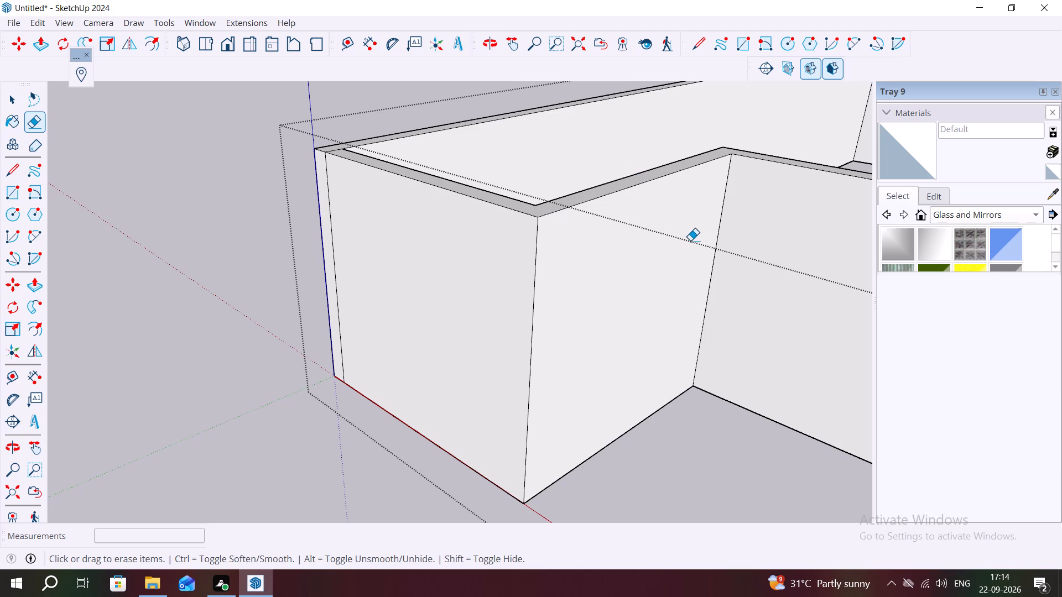
scroll(690, 240, down, 3)
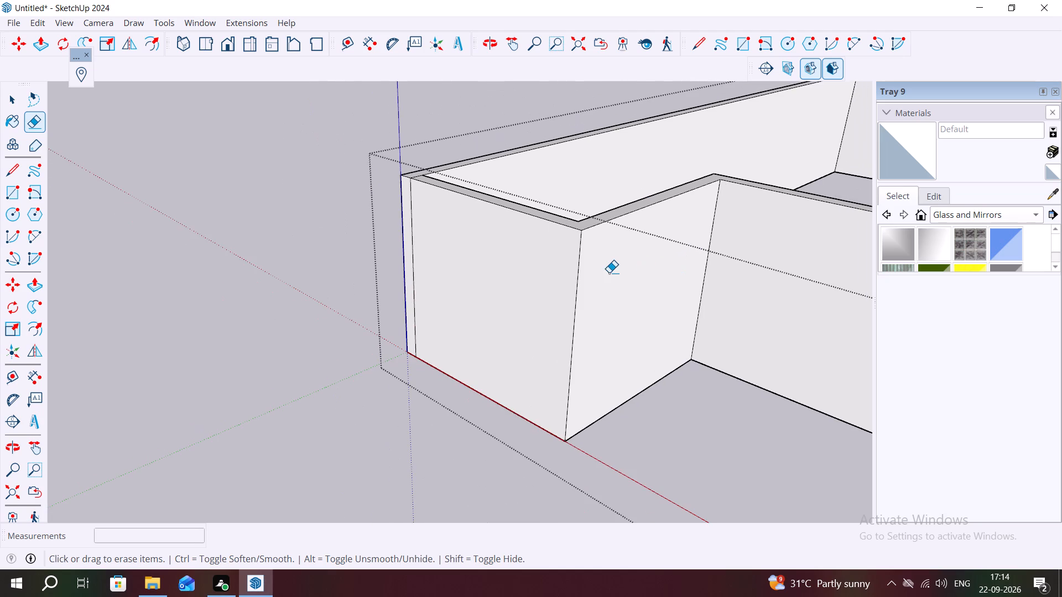
middle_drag(621, 273, 774, 297)
middle_drag(559, 288, 701, 288)
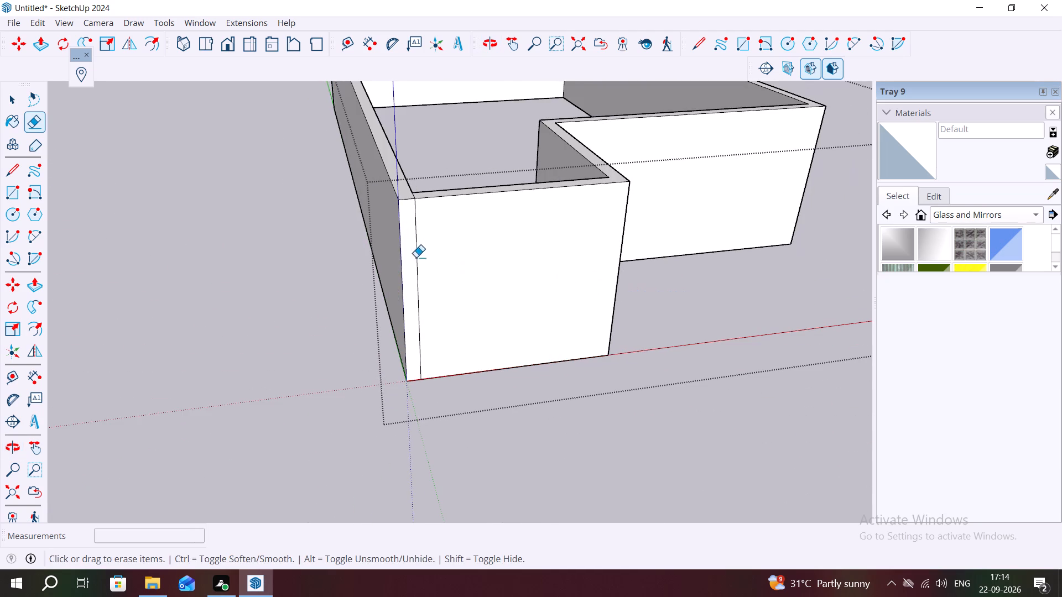
scroll(419, 253, up, 7)
middle_drag(423, 196, 429, 235)
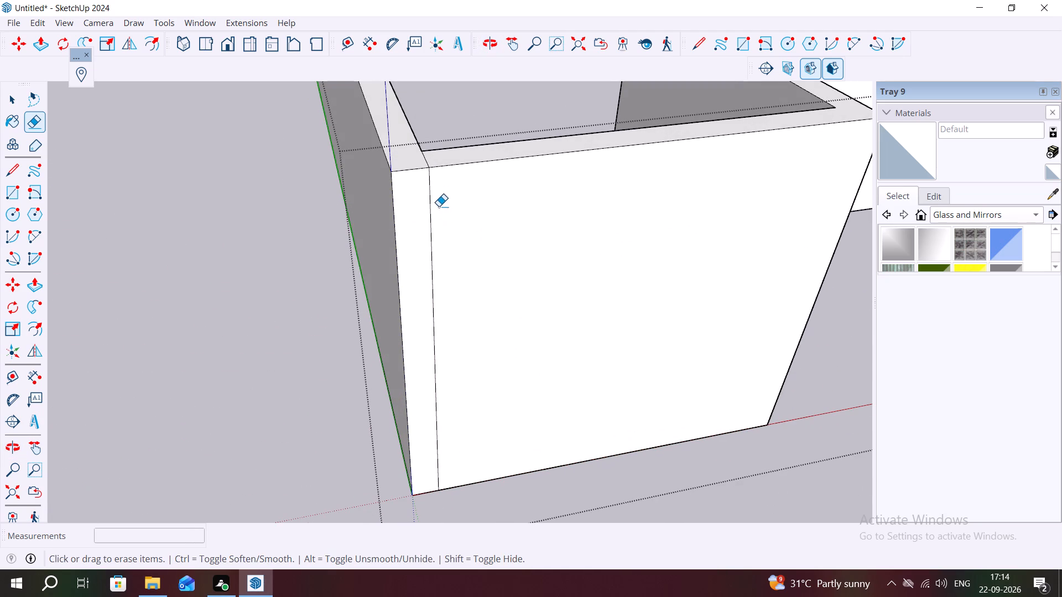
scroll(431, 182, up, 3)
scroll(405, 142, up, 3)
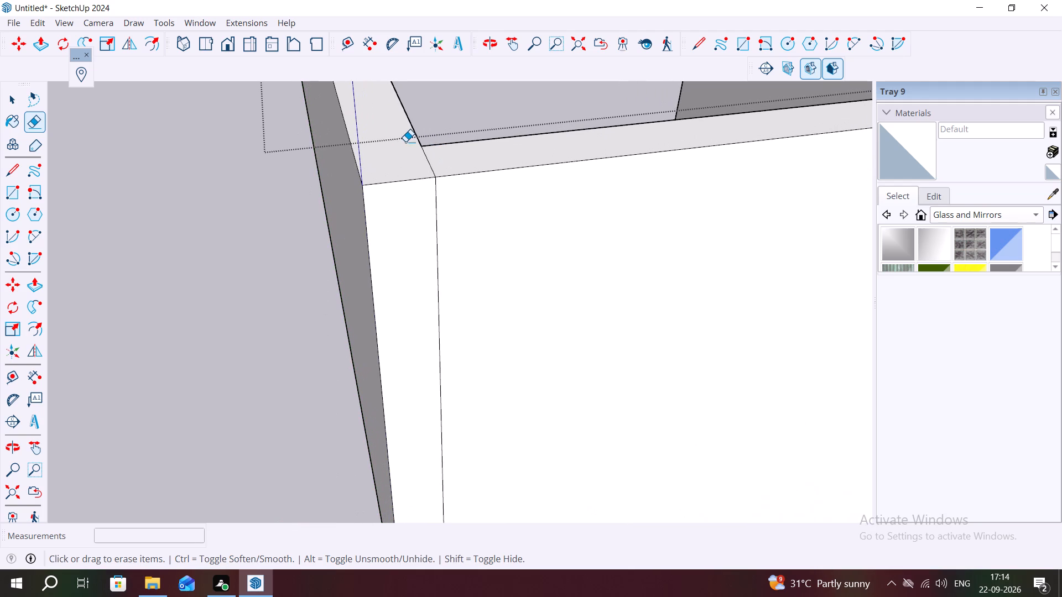
scroll(421, 153, up, 1)
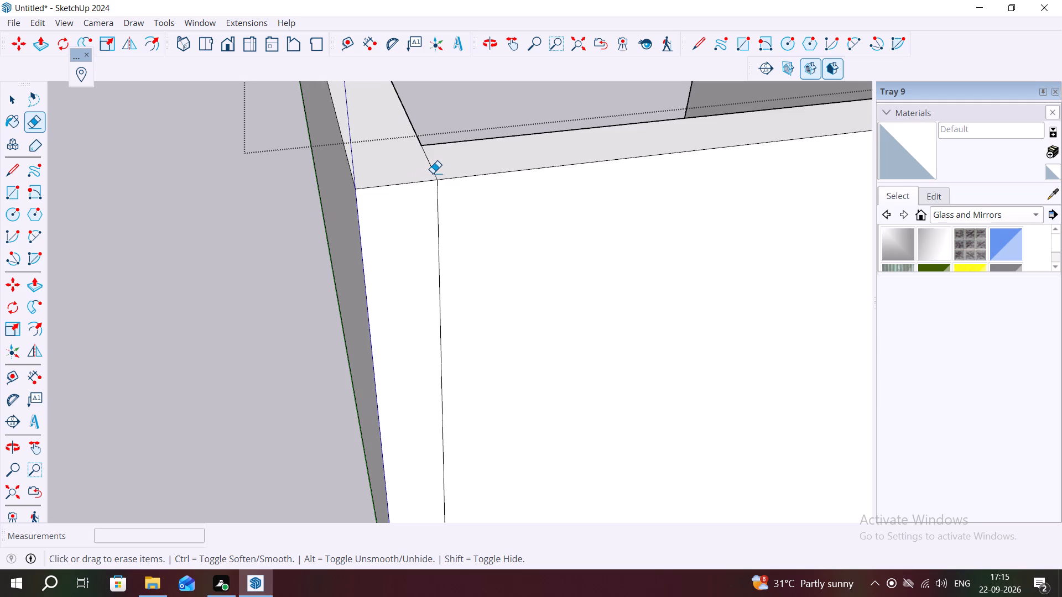
click(434, 173)
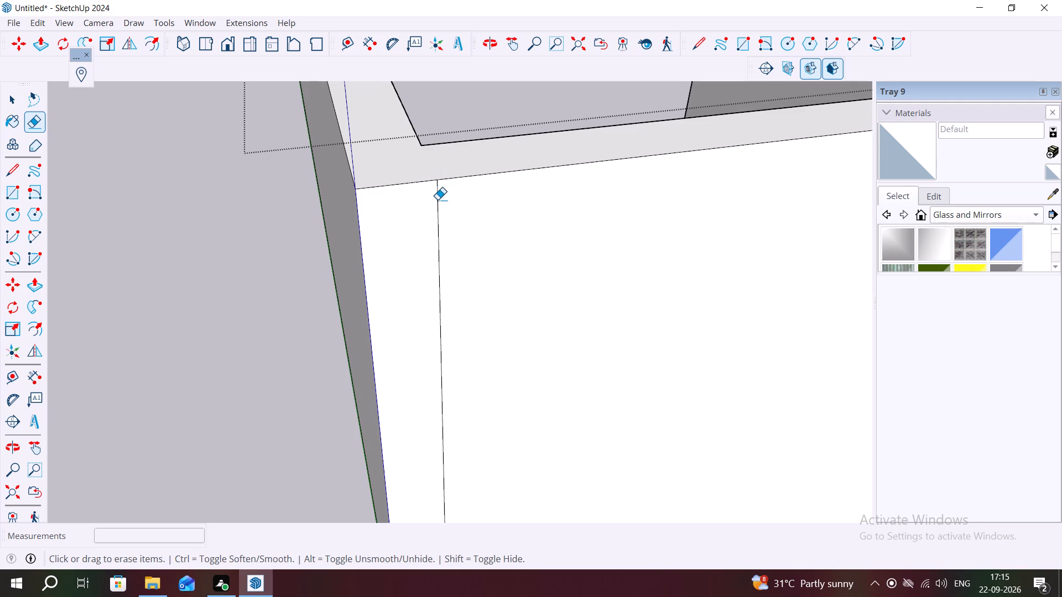
click(438, 200)
Erase the top and vertical seam lines at the far end of the long green-axis wall, where it meets the end wall.
scroll(328, 222, down, 7)
scroll(460, 219, down, 2)
middle_drag(488, 205, 618, 222)
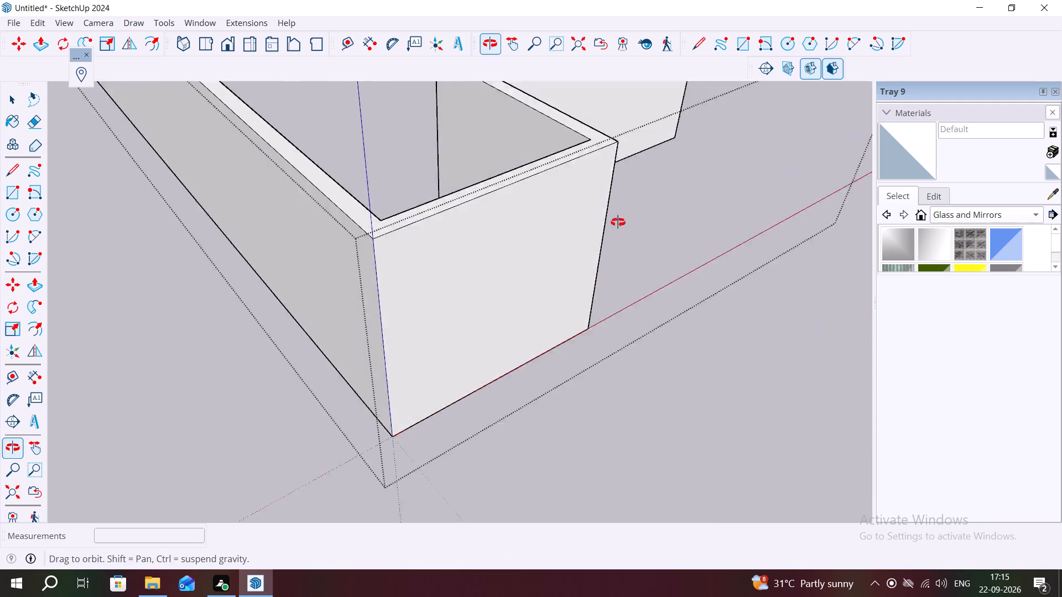
middle_drag(618, 222, 687, 231)
scroll(627, 231, down, 6)
scroll(740, 229, down, 4)
middle_drag(542, 248, 619, 266)
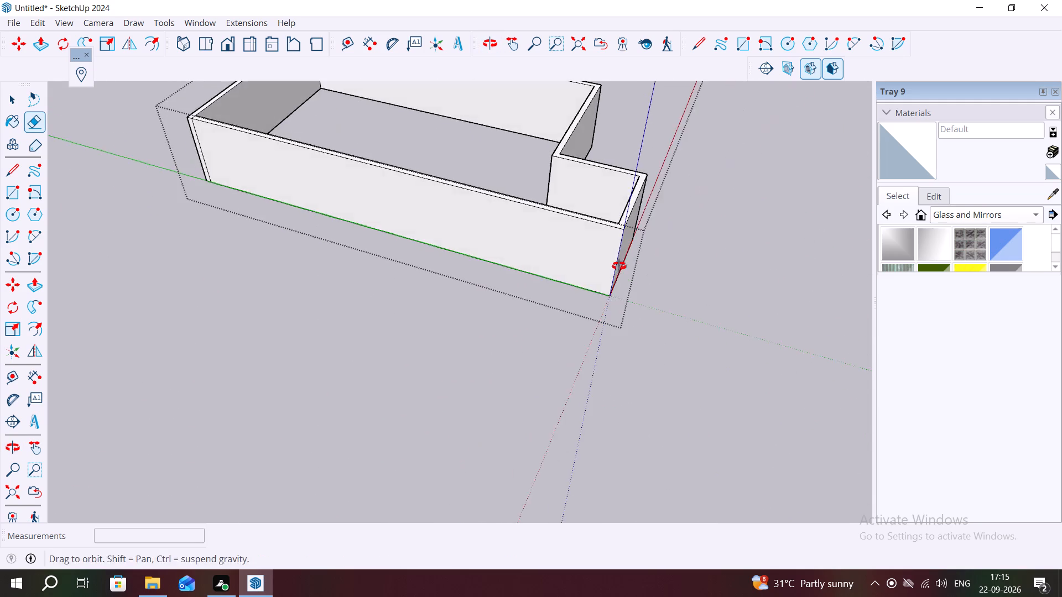
middle_drag(619, 266, 712, 271)
scroll(699, 256, down, 3)
scroll(228, 212, up, 10)
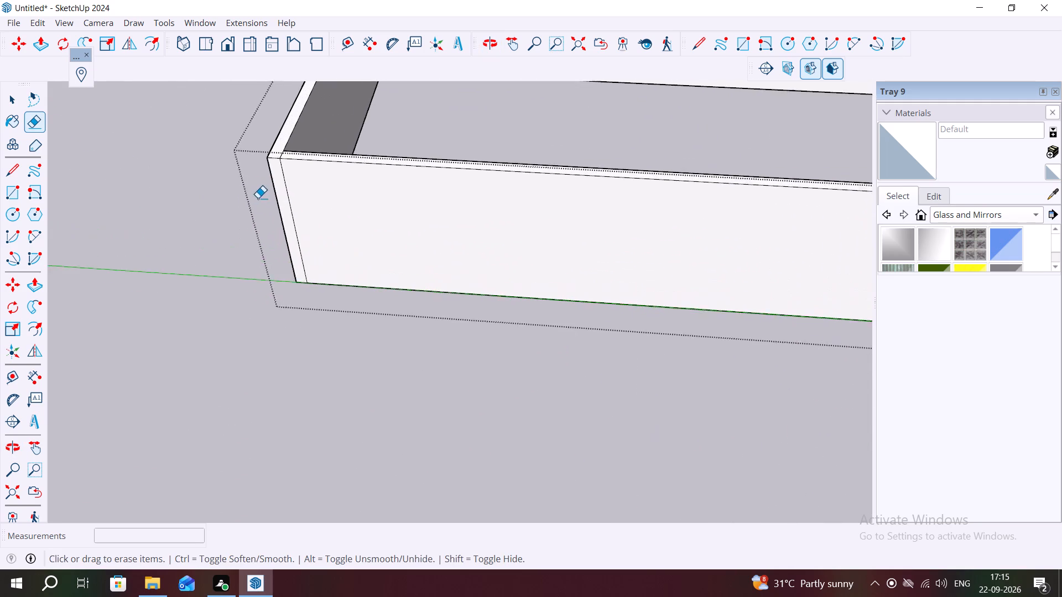
scroll(258, 198, up, 3)
middle_drag(298, 189, 308, 238)
scroll(283, 182, up, 3)
scroll(259, 134, up, 8)
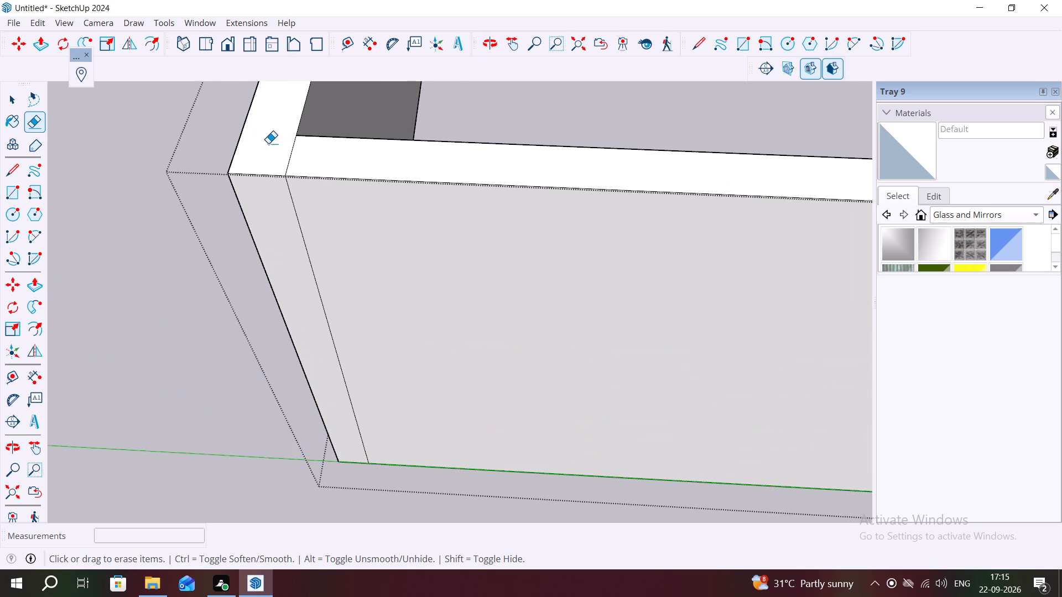
click(291, 150)
middle_drag(277, 208, 341, 153)
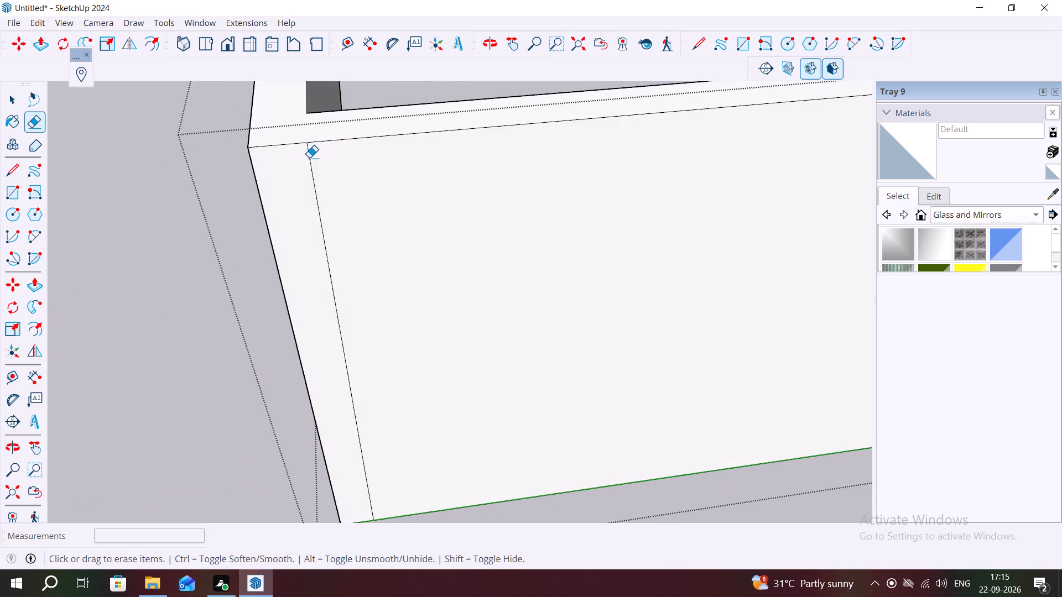
click(309, 158)
Examine the wall corners and top edges all around the plan for leftover seam lines.
middle_drag(261, 198, 476, 155)
scroll(471, 177, down, 6)
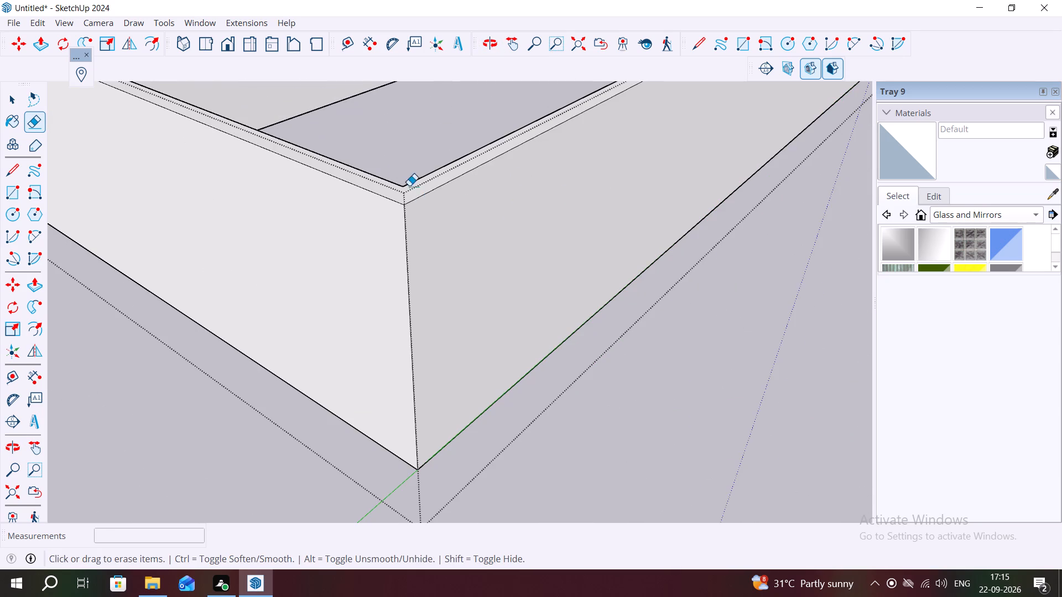
middle_drag(395, 177, 424, 240)
scroll(381, 223, up, 4)
middle_drag(396, 214, 559, 207)
scroll(587, 221, down, 2)
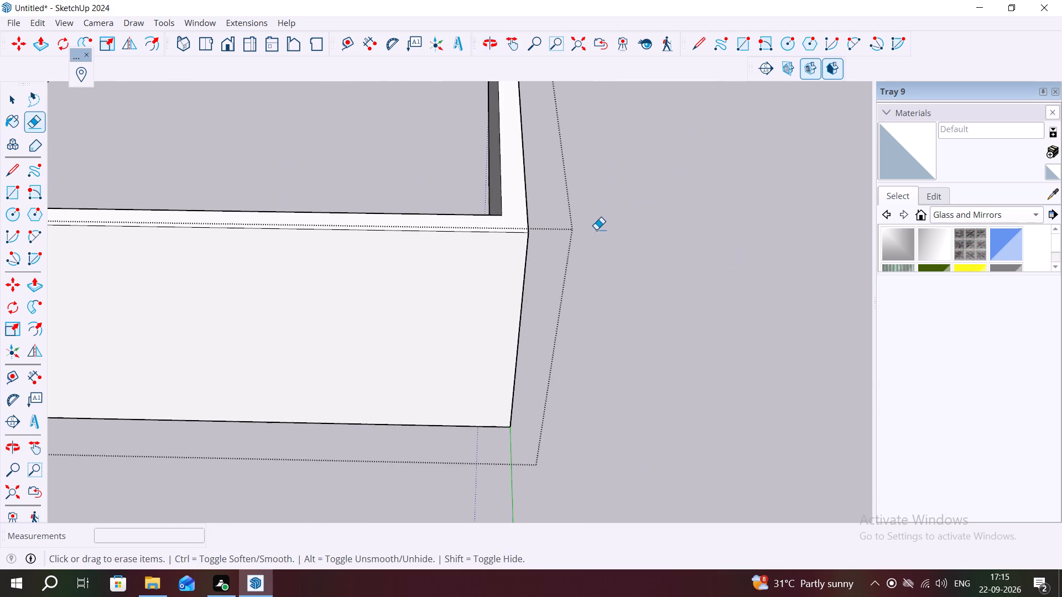
scroll(596, 229, down, 9)
middle_drag(412, 224, 590, 303)
scroll(664, 236, down, 17)
middle_drag(457, 274, 814, 274)
scroll(511, 248, down, 3)
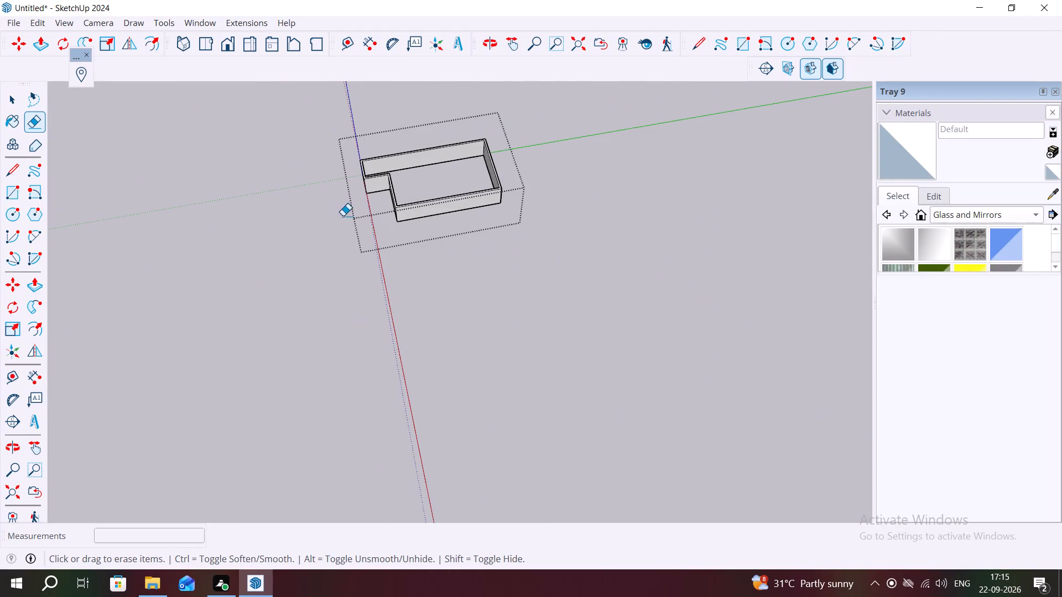
middle_drag(469, 229, 506, 241)
middle_drag(358, 248, 555, 248)
scroll(216, 312, up, 9)
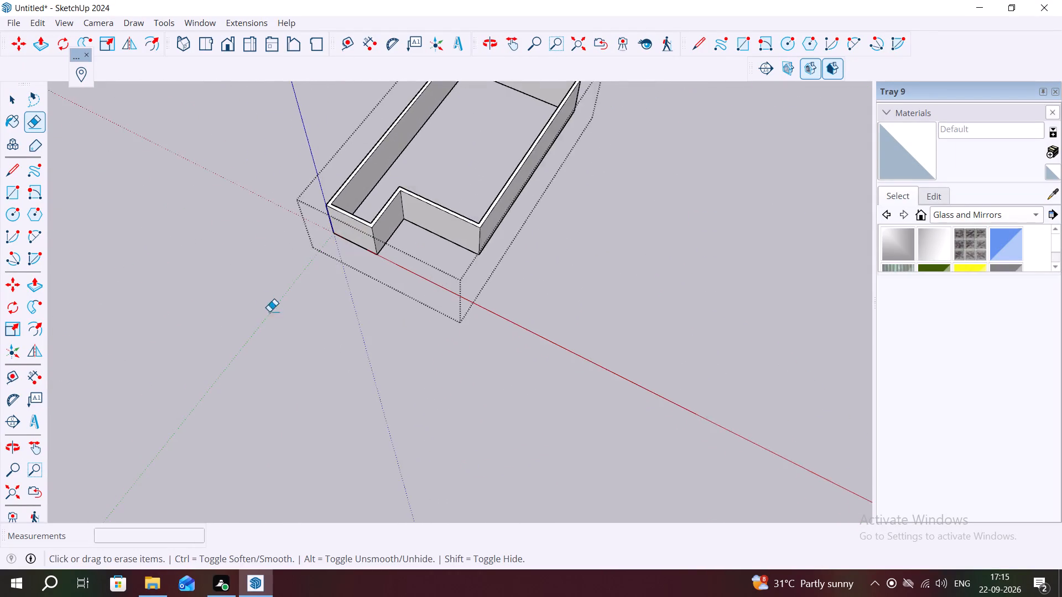
middle_drag(273, 305, 361, 333)
scroll(353, 279, down, 4)
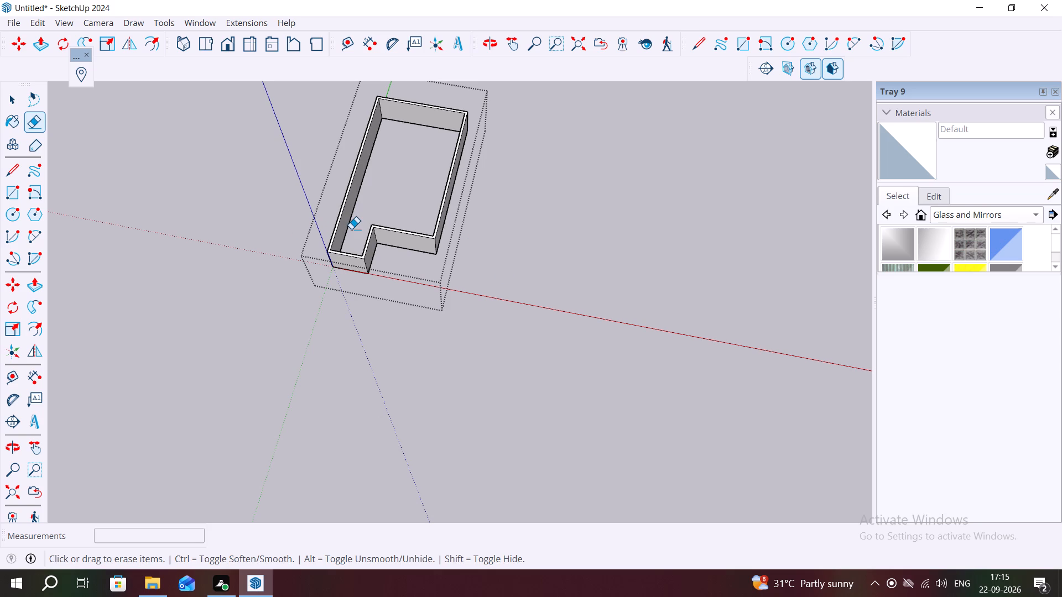
Select all the connected wall geometry and make it a group.
key(space)
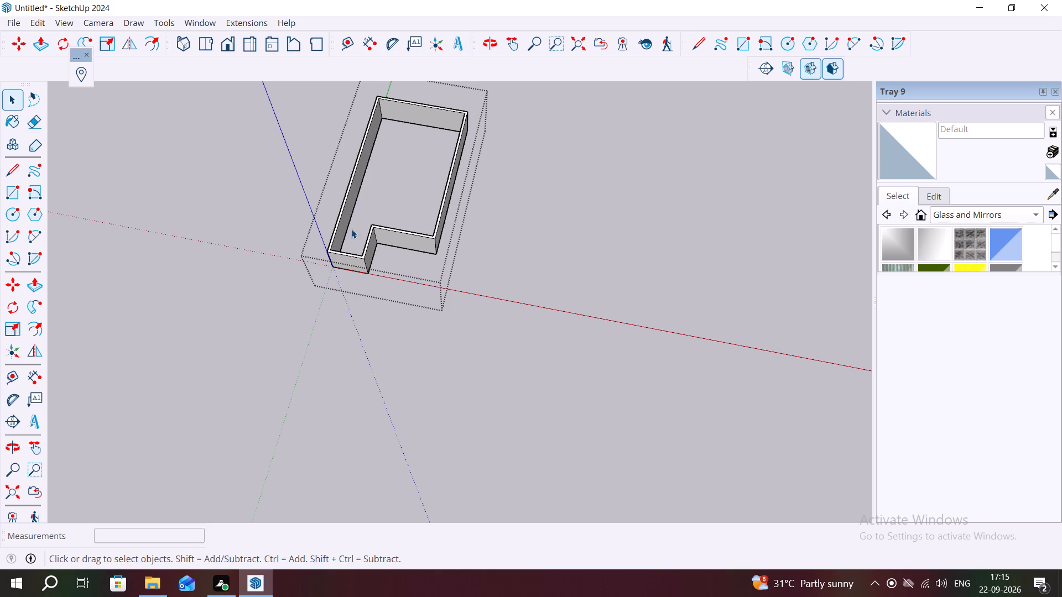
double_click(417, 226)
click(413, 229)
triple_click(412, 233)
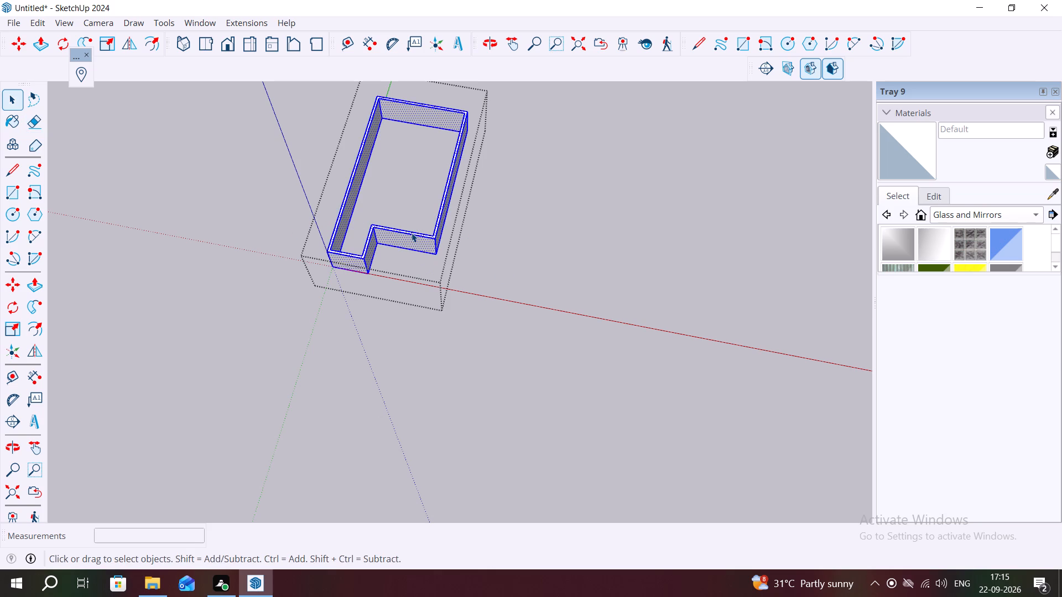
triple_click(412, 233)
right_click(412, 233)
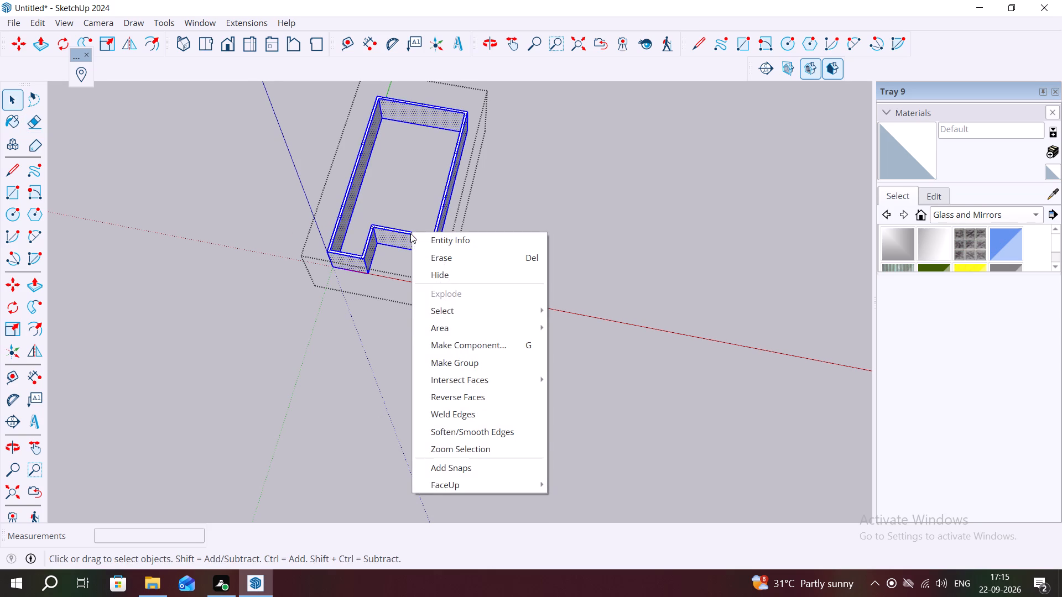
click(449, 366)
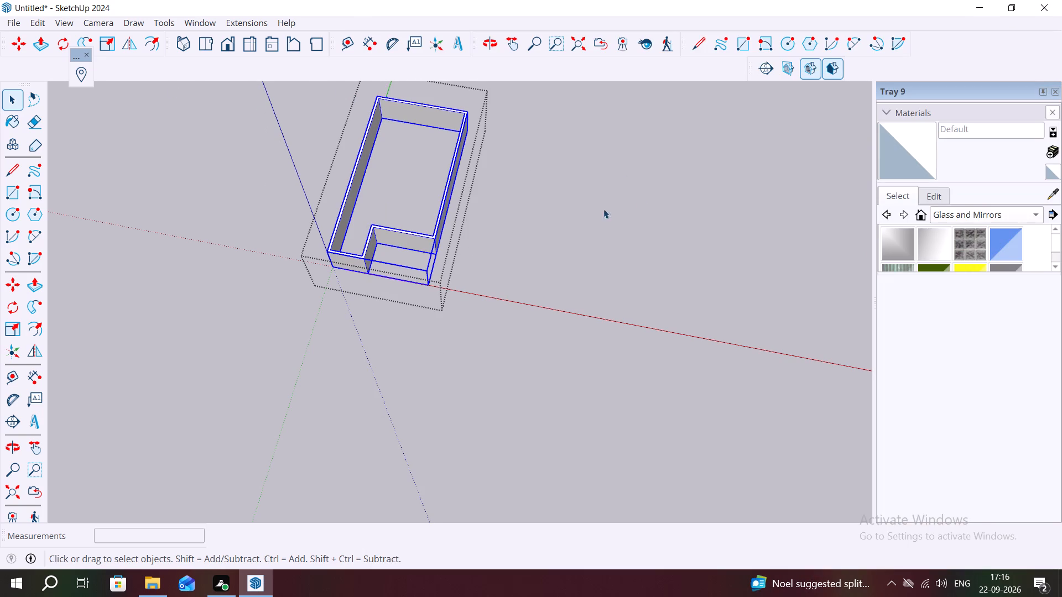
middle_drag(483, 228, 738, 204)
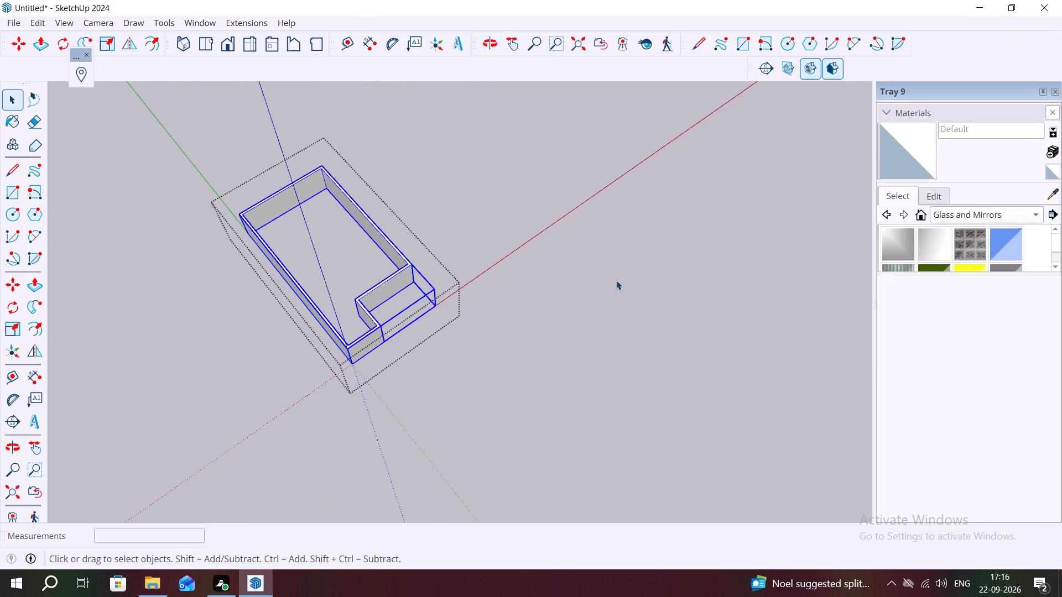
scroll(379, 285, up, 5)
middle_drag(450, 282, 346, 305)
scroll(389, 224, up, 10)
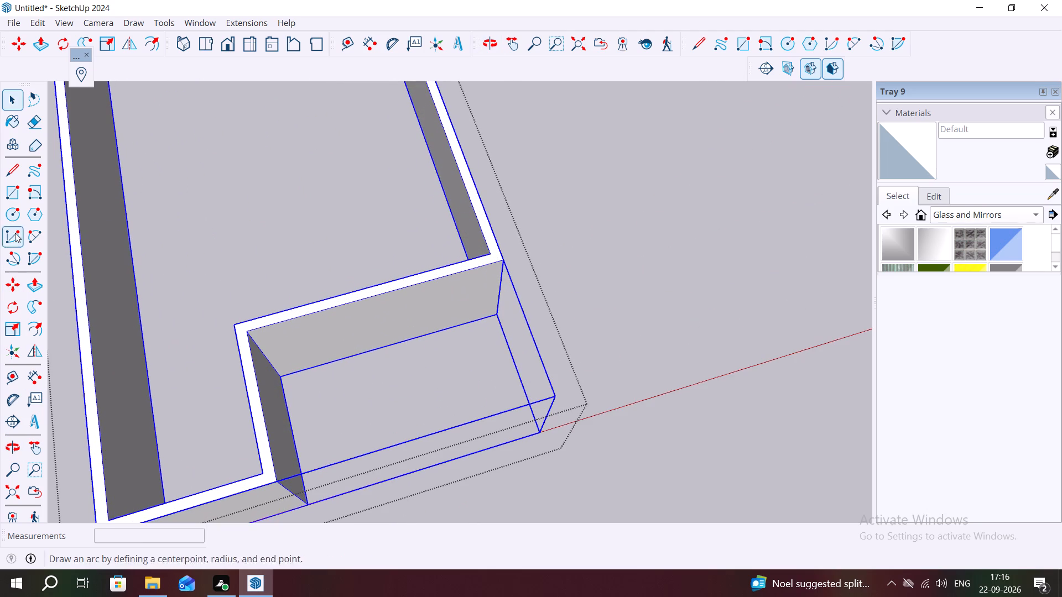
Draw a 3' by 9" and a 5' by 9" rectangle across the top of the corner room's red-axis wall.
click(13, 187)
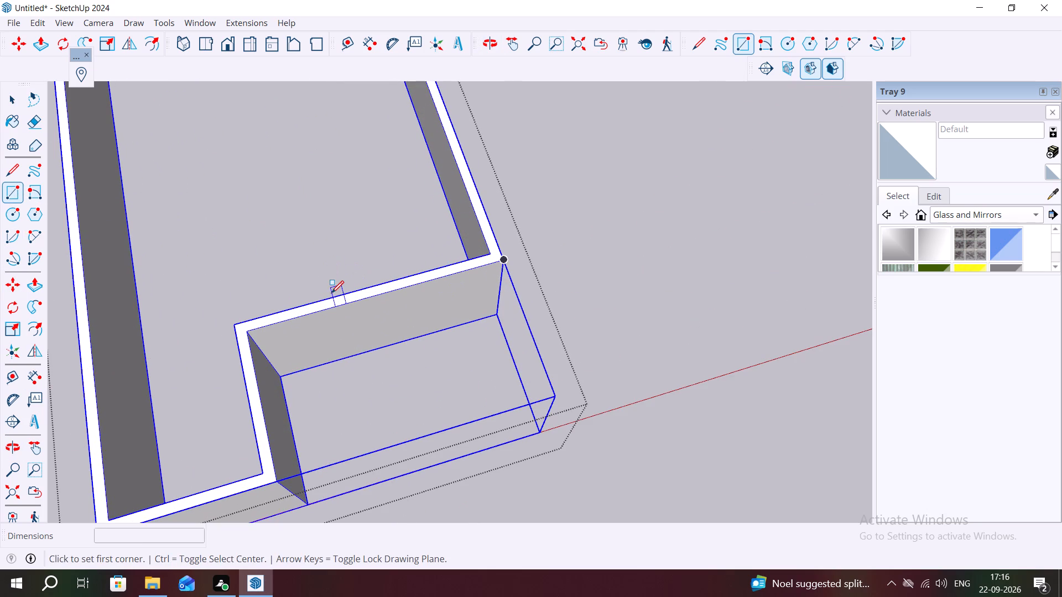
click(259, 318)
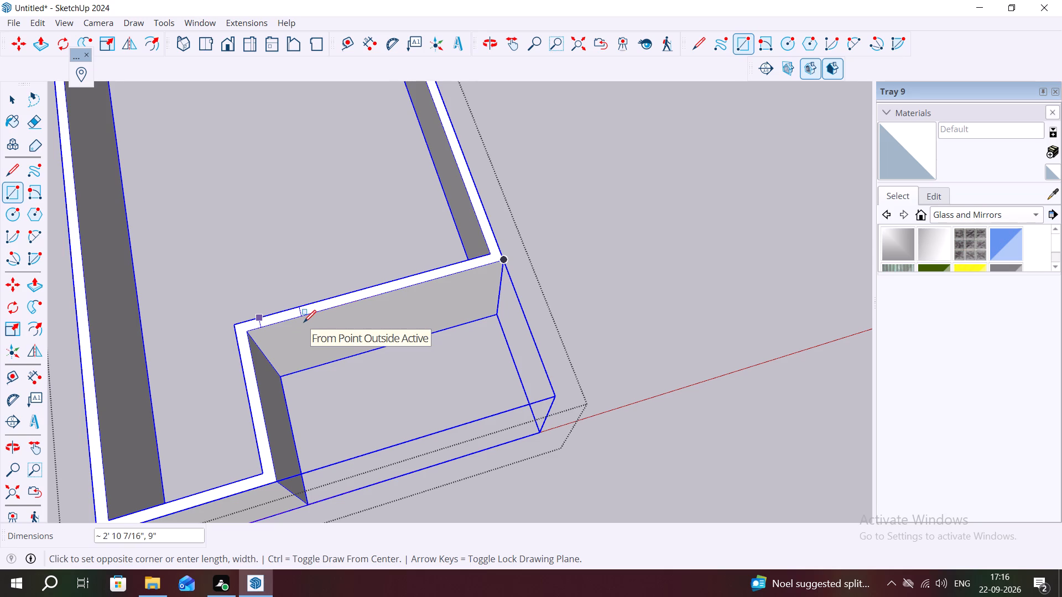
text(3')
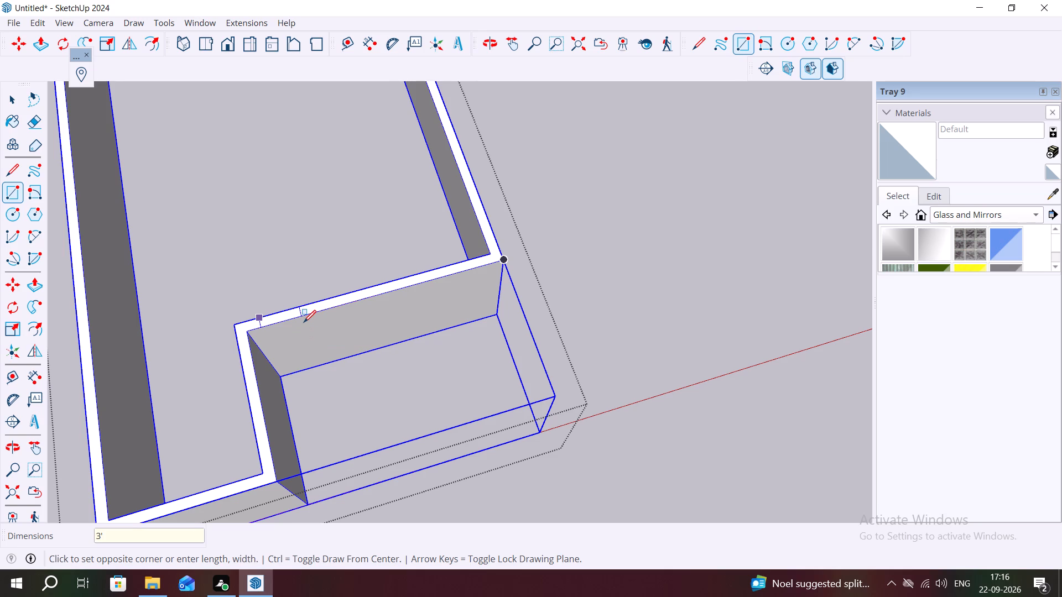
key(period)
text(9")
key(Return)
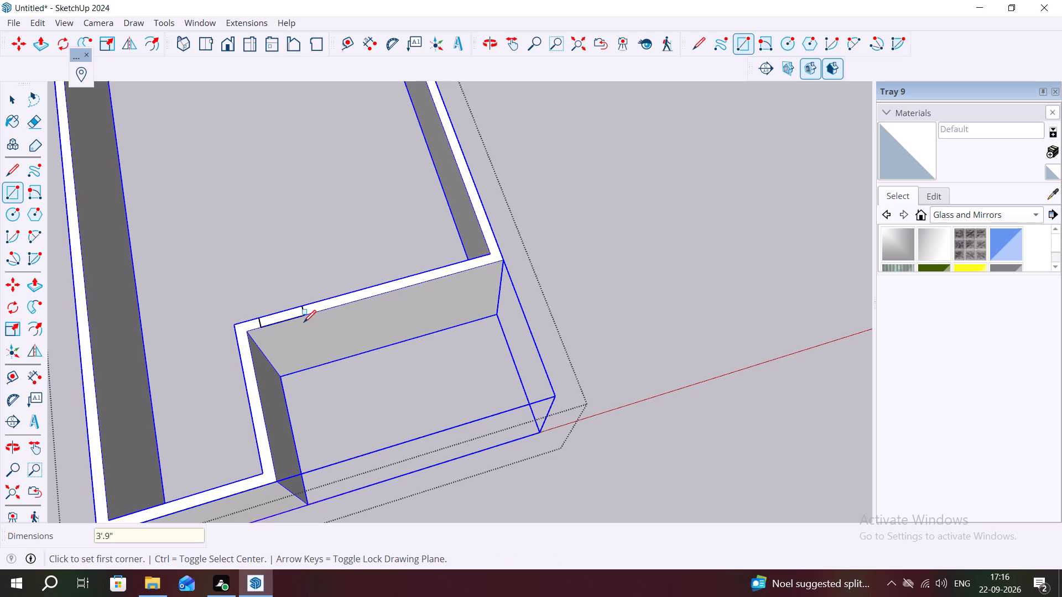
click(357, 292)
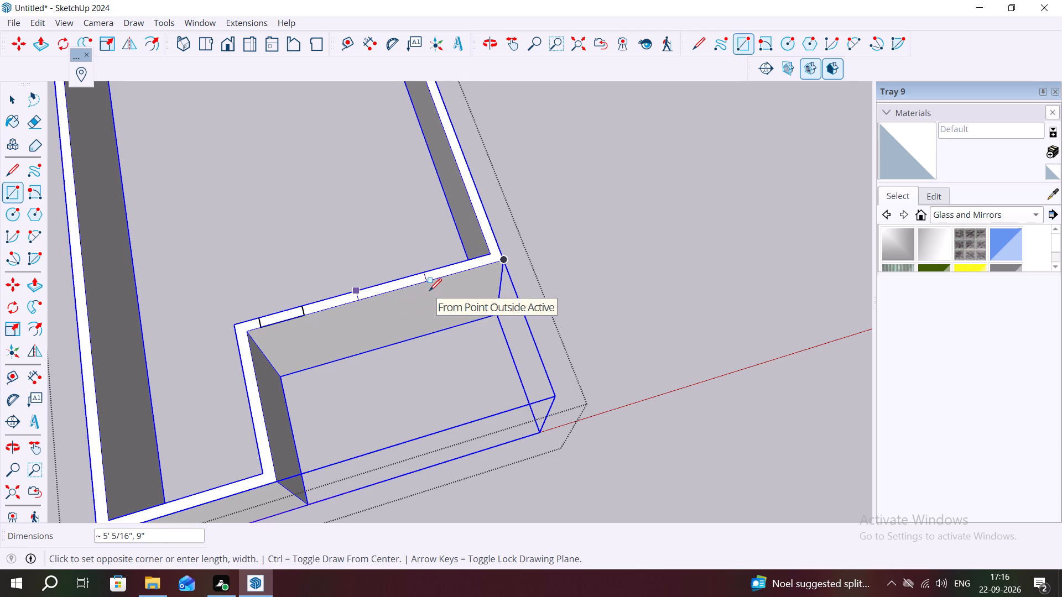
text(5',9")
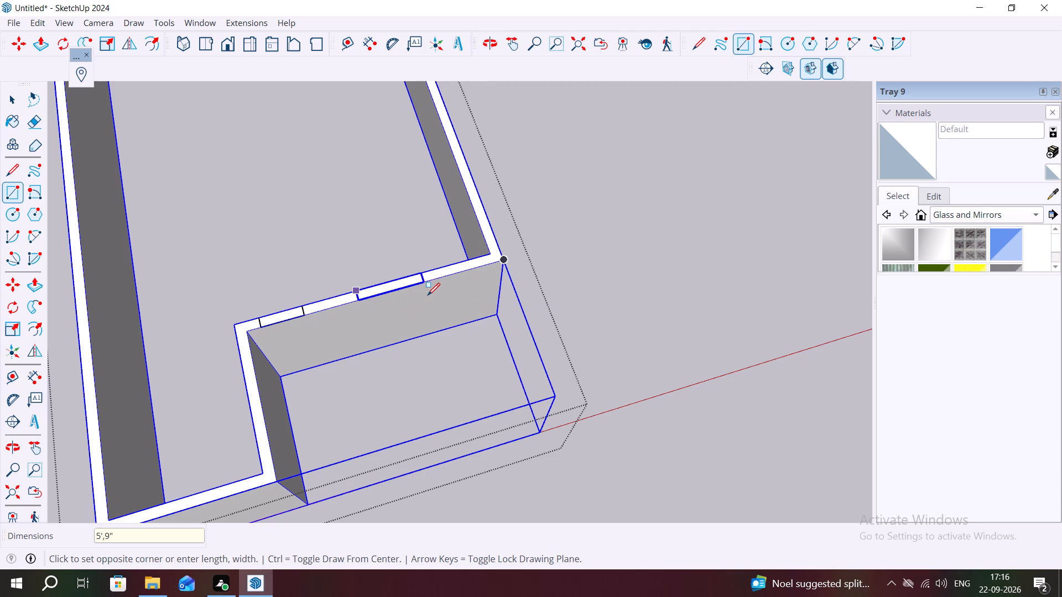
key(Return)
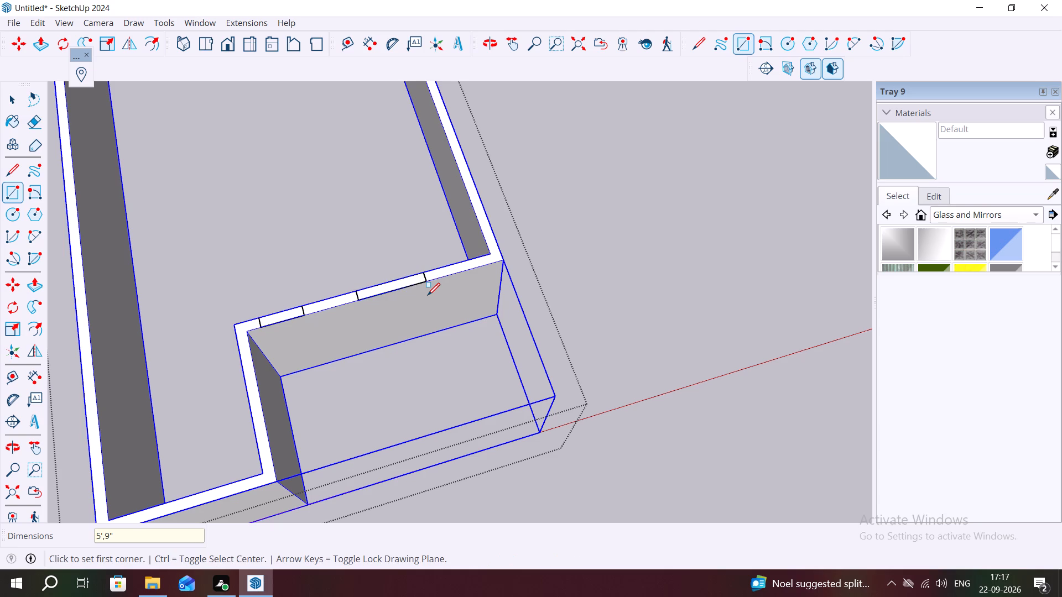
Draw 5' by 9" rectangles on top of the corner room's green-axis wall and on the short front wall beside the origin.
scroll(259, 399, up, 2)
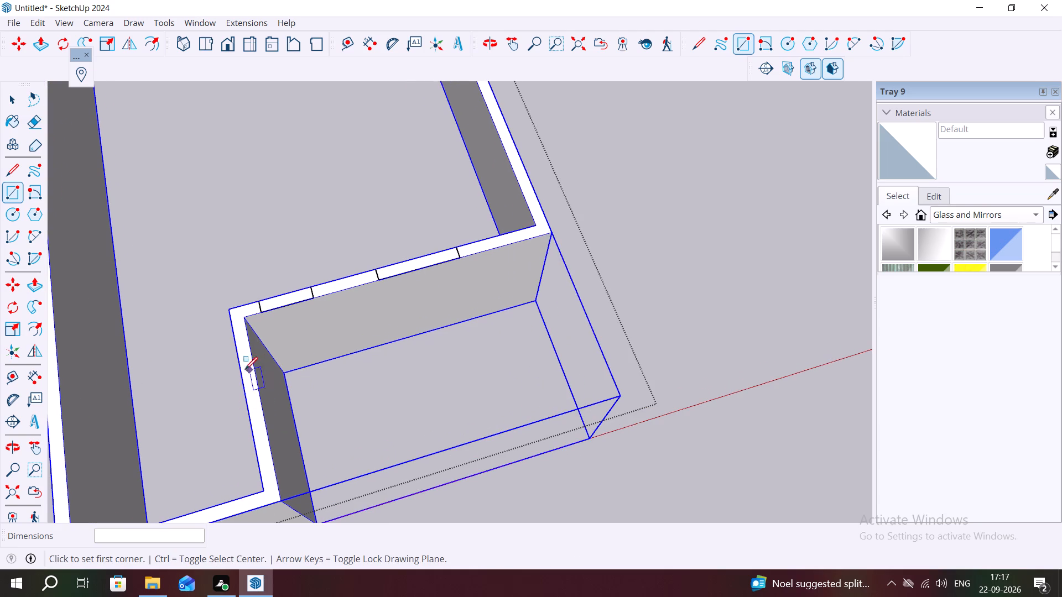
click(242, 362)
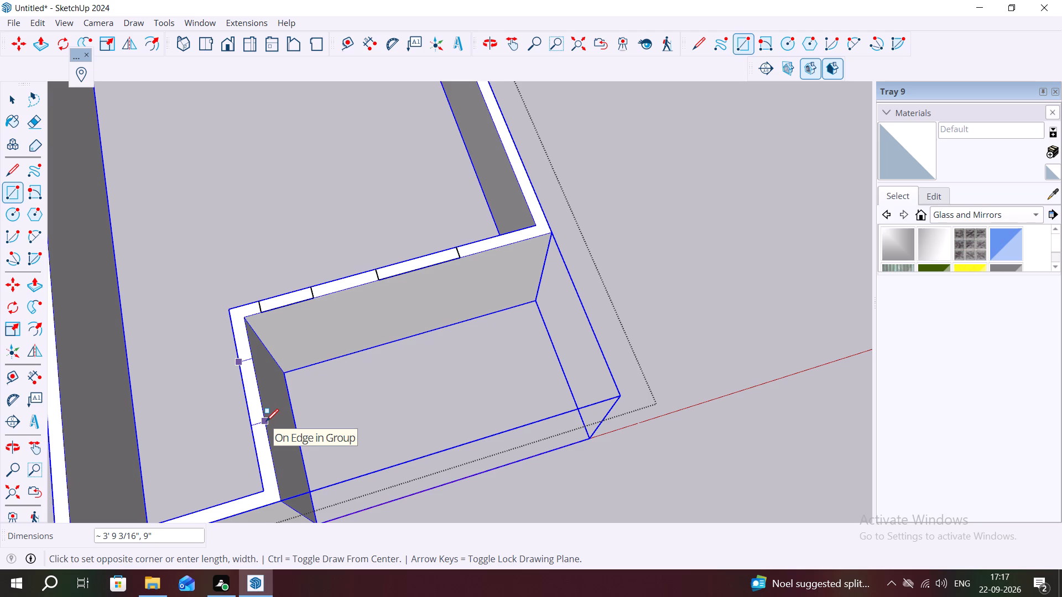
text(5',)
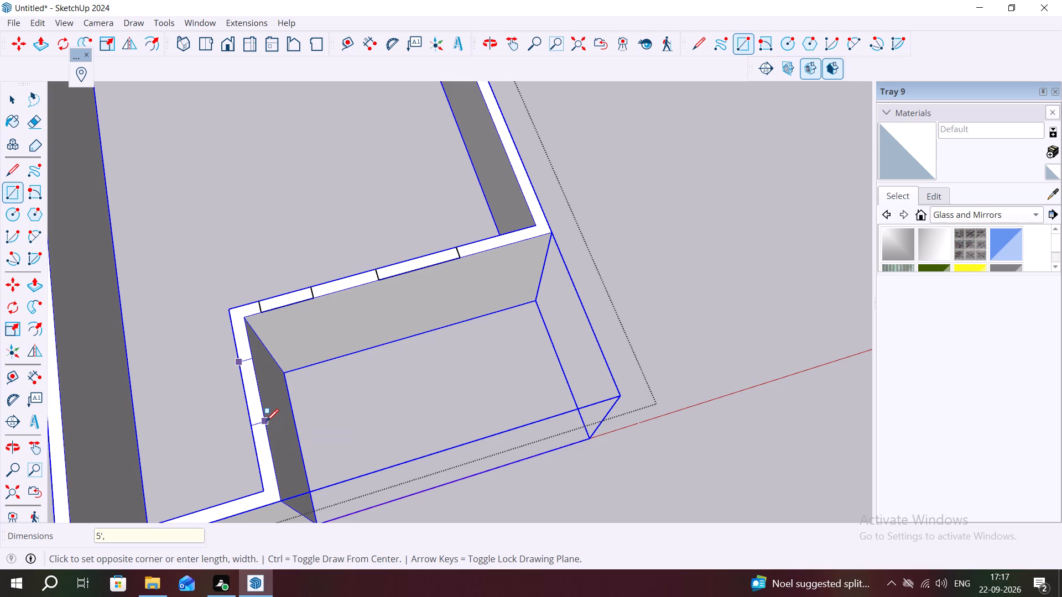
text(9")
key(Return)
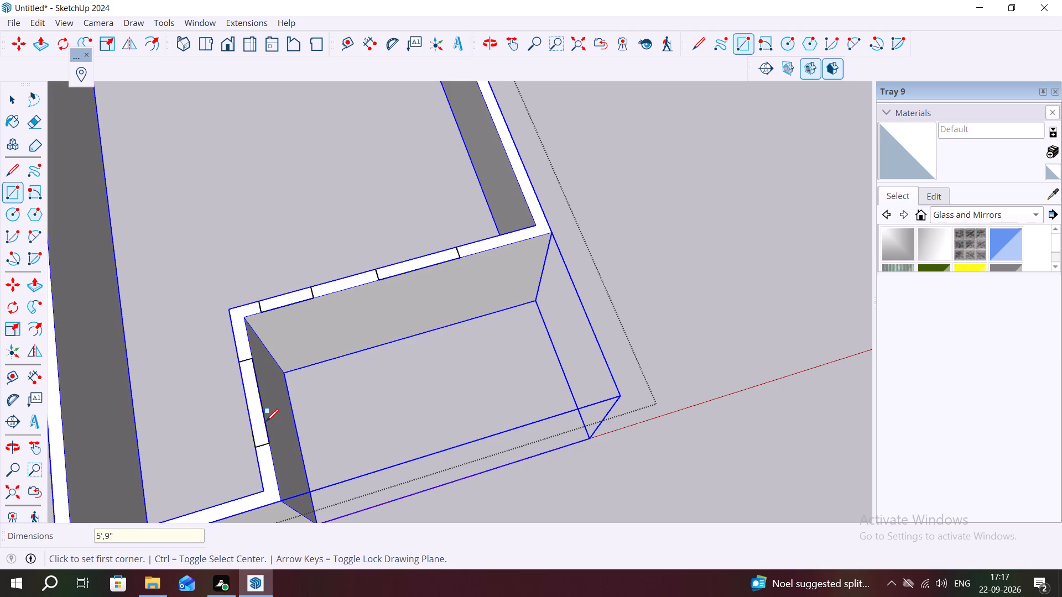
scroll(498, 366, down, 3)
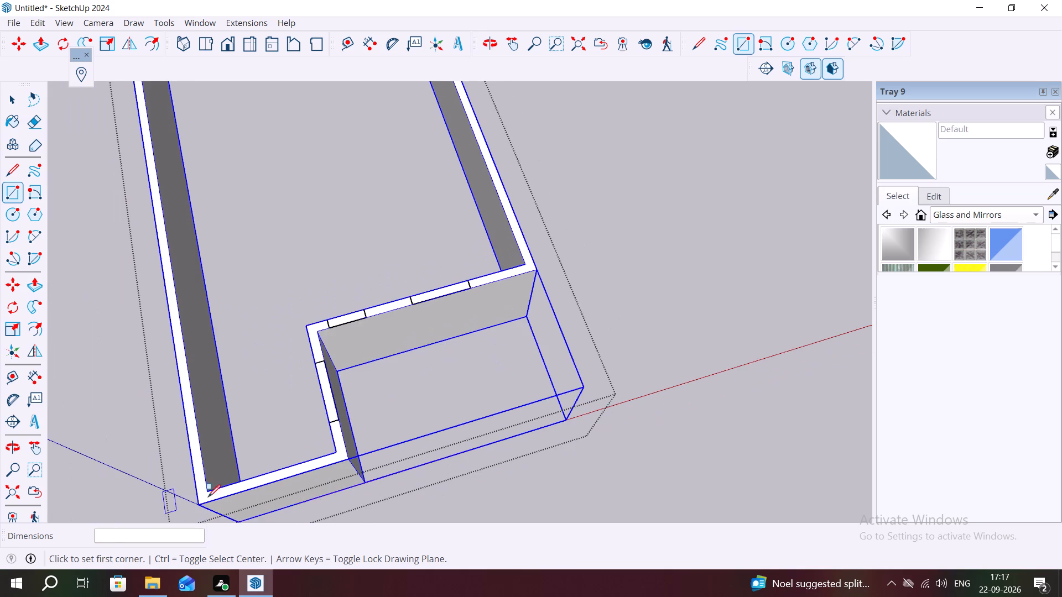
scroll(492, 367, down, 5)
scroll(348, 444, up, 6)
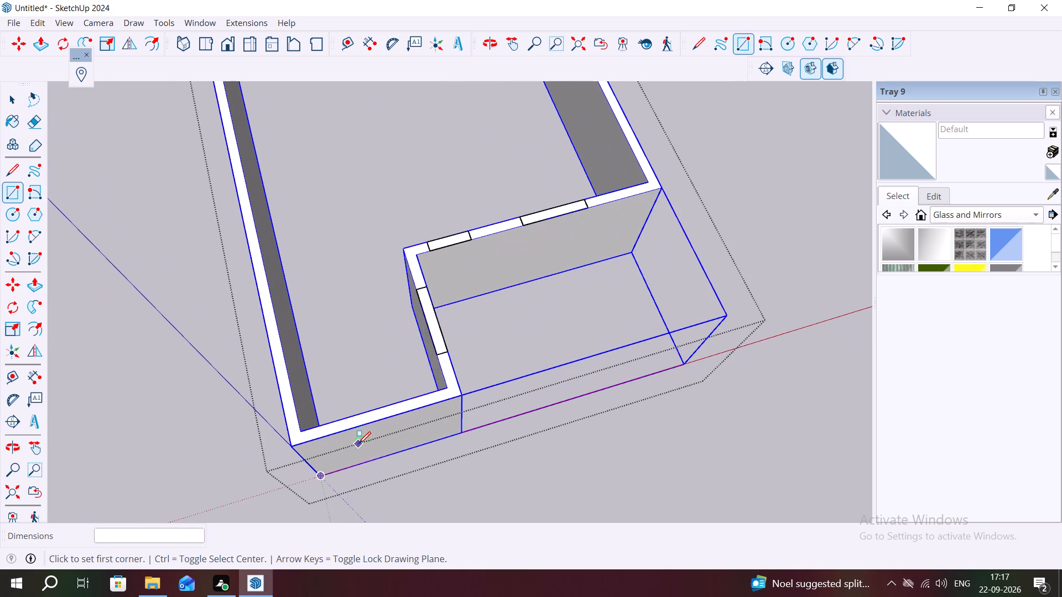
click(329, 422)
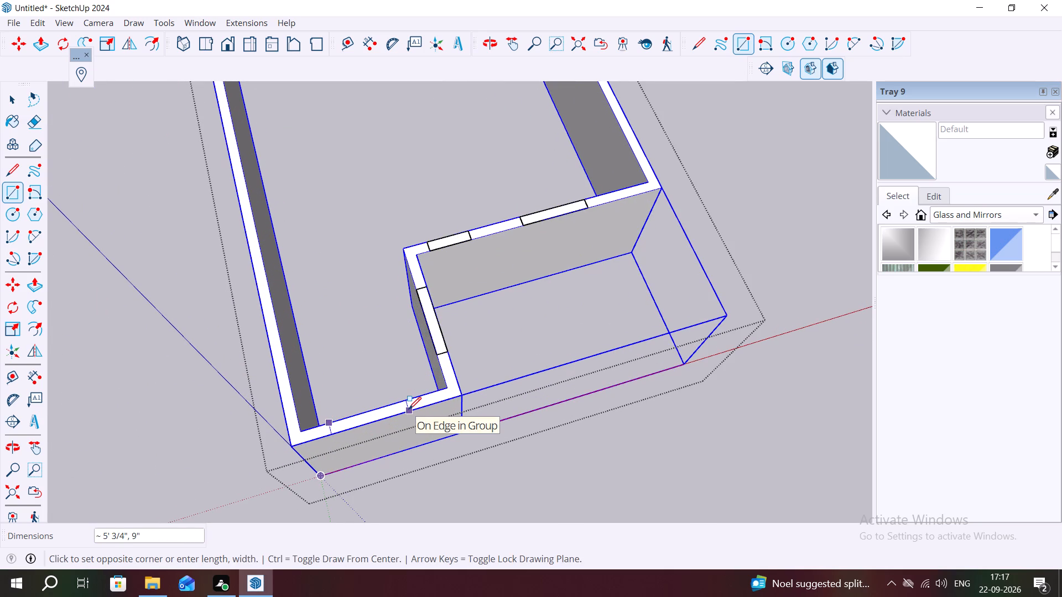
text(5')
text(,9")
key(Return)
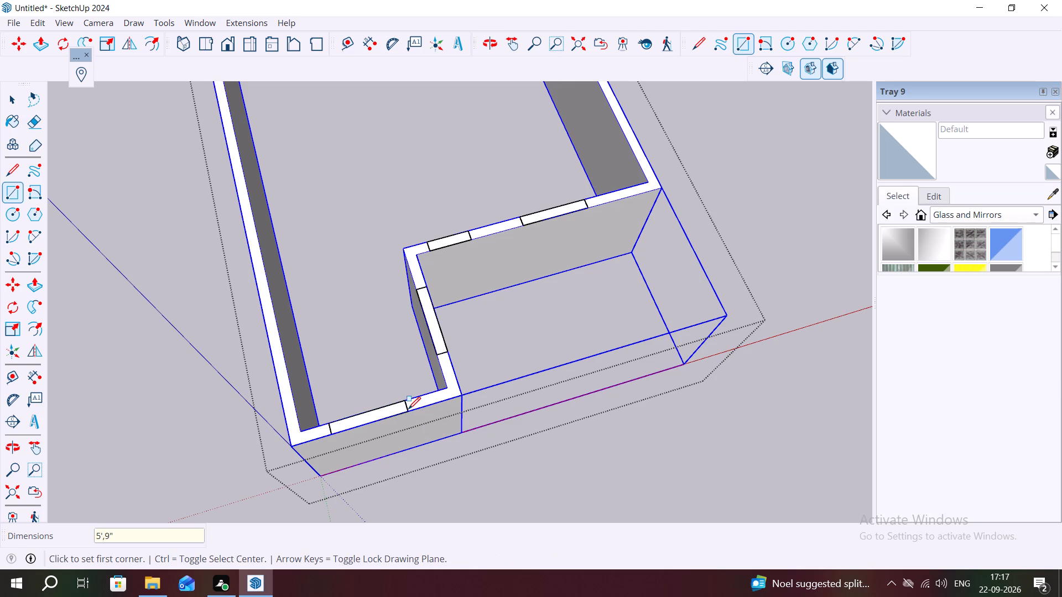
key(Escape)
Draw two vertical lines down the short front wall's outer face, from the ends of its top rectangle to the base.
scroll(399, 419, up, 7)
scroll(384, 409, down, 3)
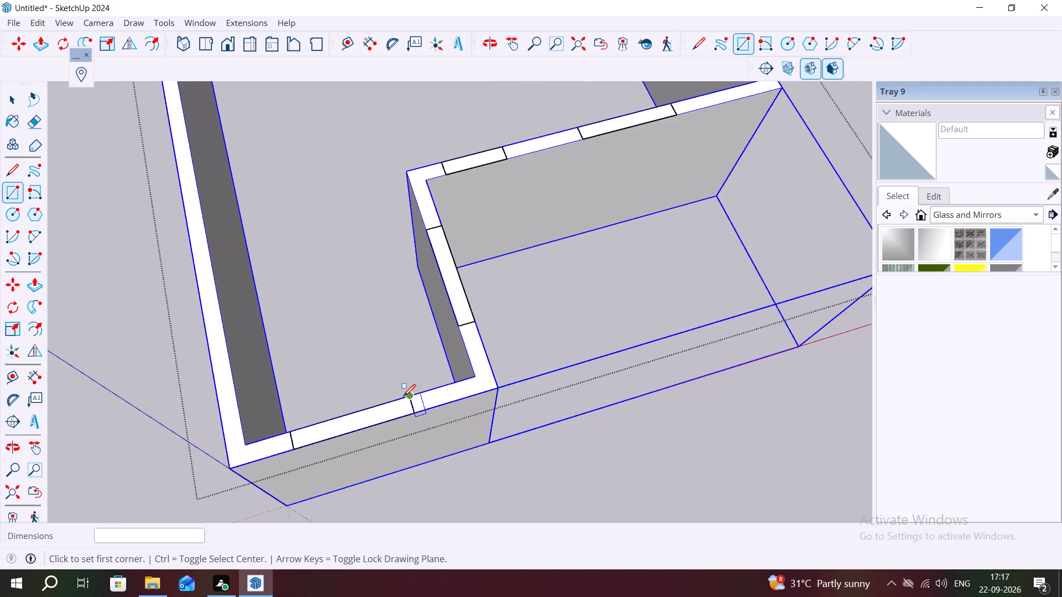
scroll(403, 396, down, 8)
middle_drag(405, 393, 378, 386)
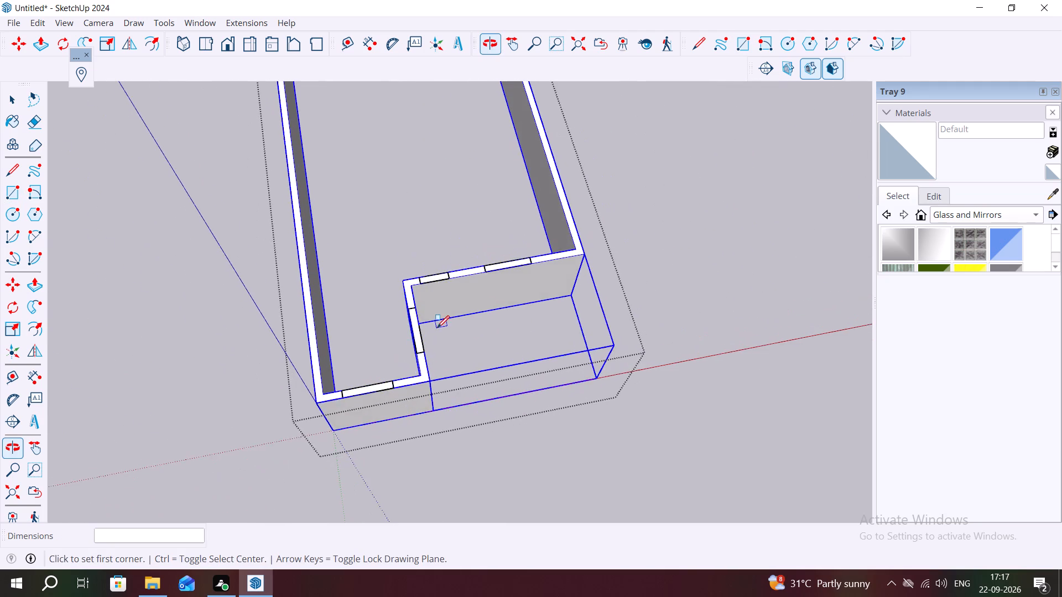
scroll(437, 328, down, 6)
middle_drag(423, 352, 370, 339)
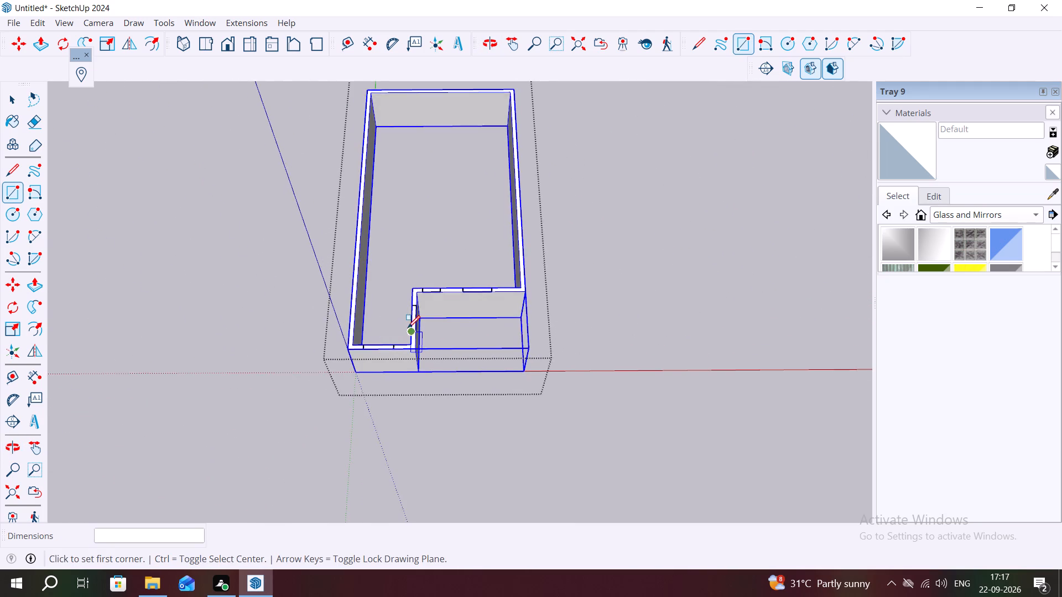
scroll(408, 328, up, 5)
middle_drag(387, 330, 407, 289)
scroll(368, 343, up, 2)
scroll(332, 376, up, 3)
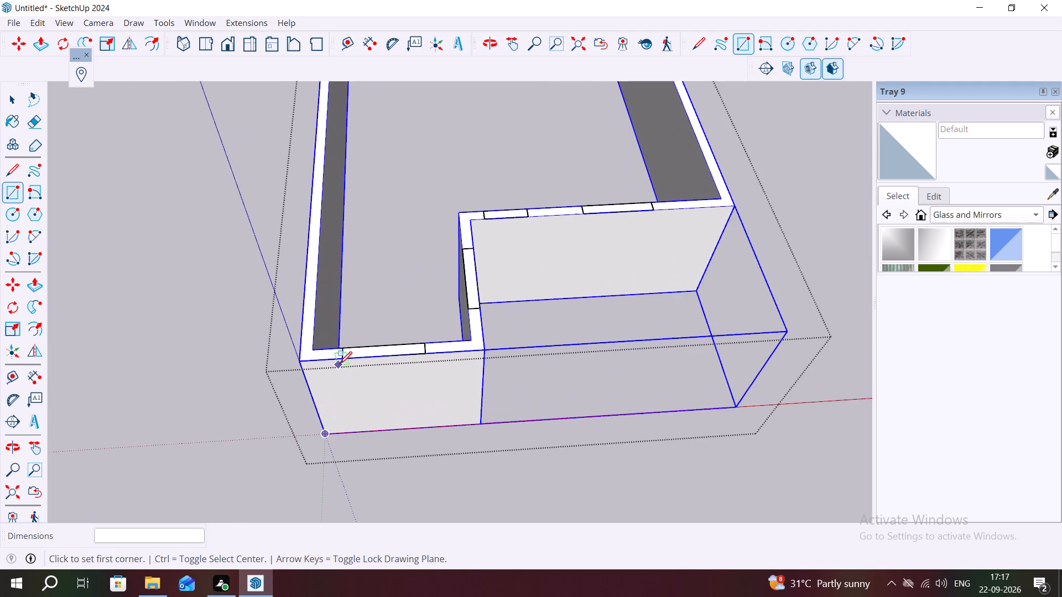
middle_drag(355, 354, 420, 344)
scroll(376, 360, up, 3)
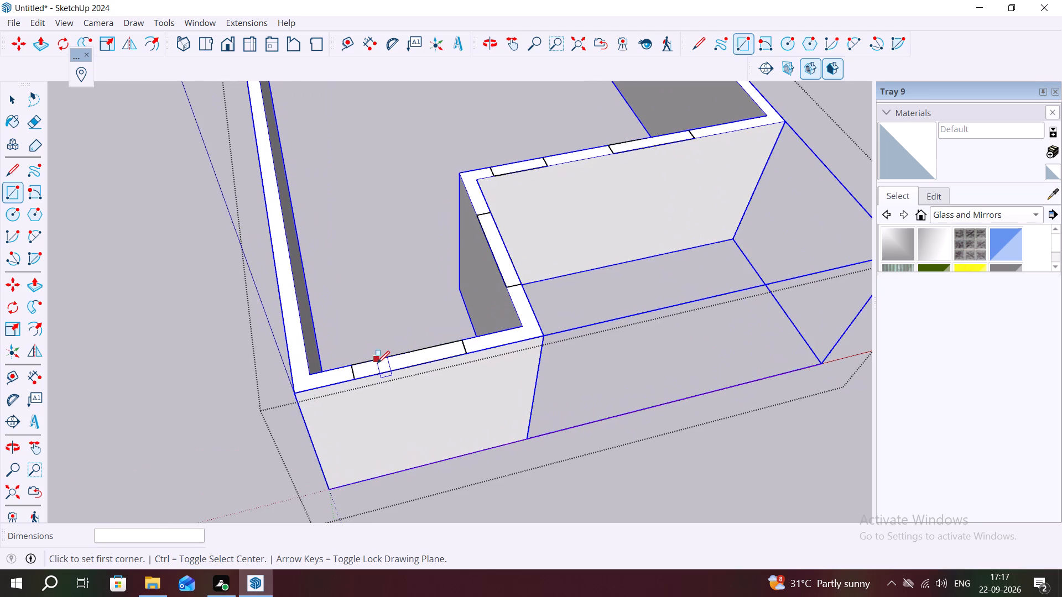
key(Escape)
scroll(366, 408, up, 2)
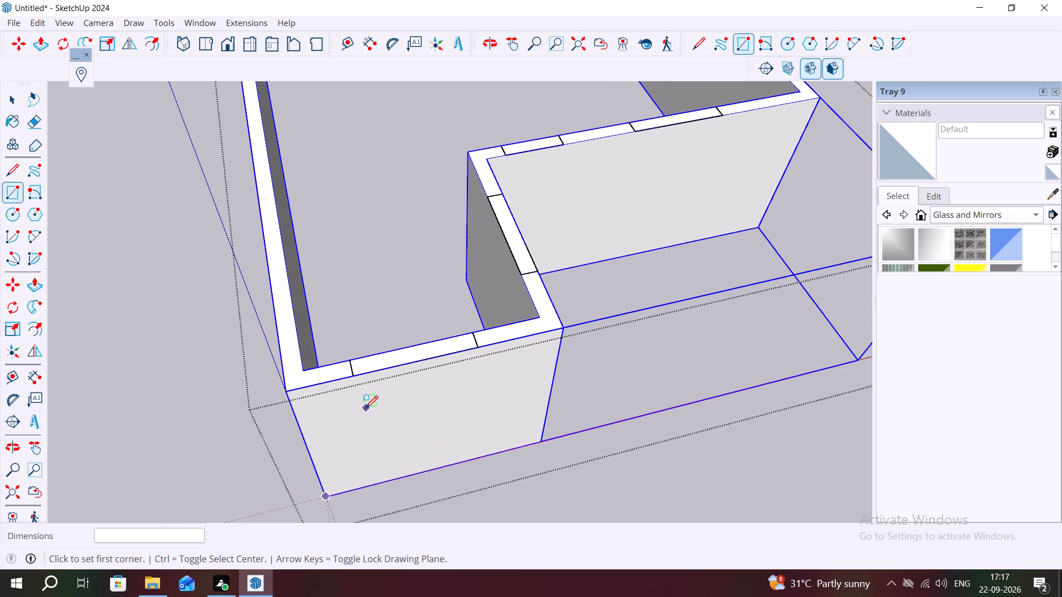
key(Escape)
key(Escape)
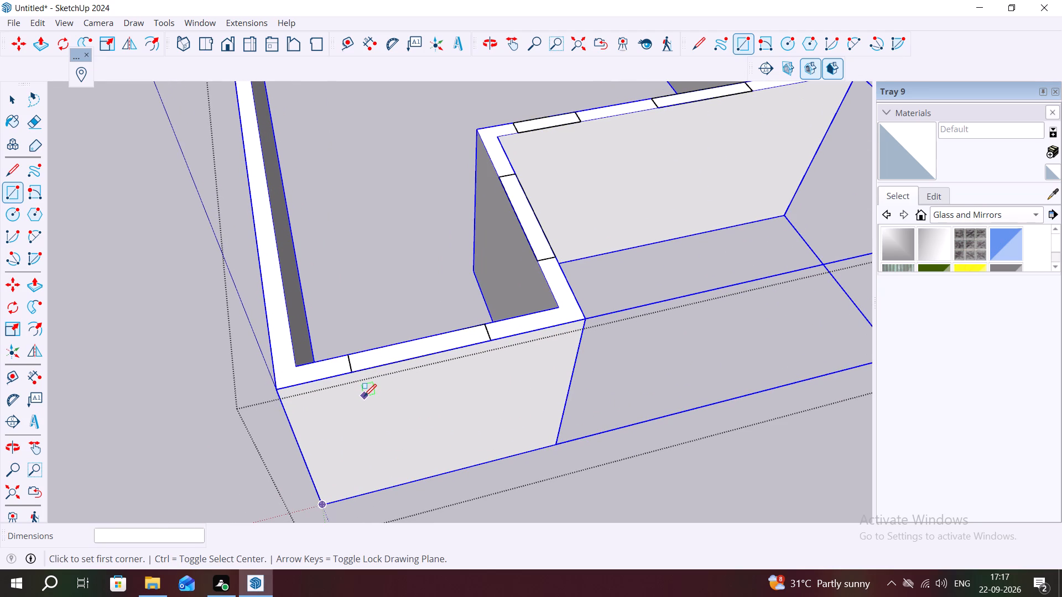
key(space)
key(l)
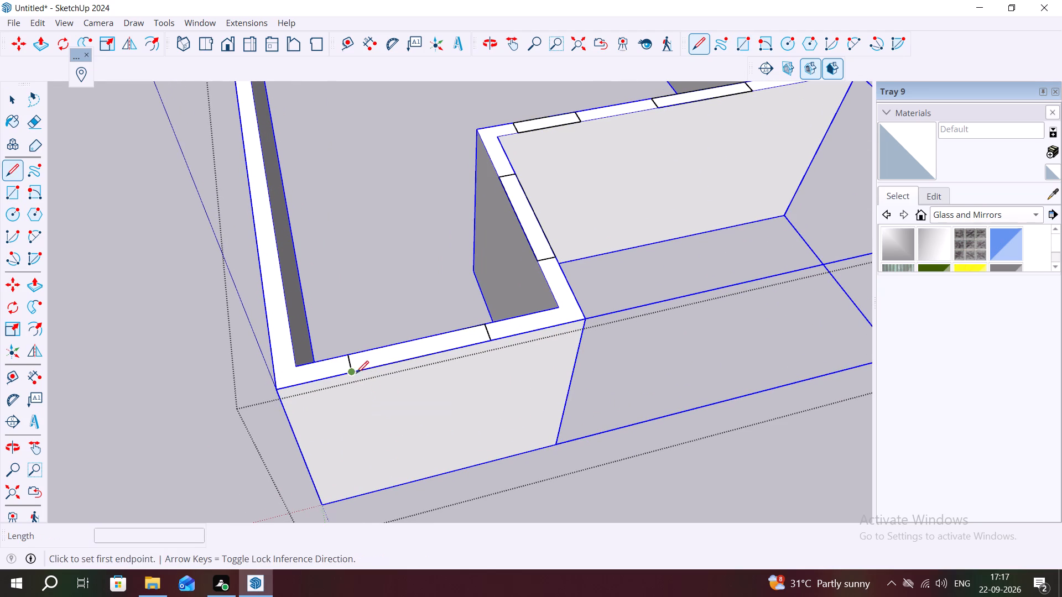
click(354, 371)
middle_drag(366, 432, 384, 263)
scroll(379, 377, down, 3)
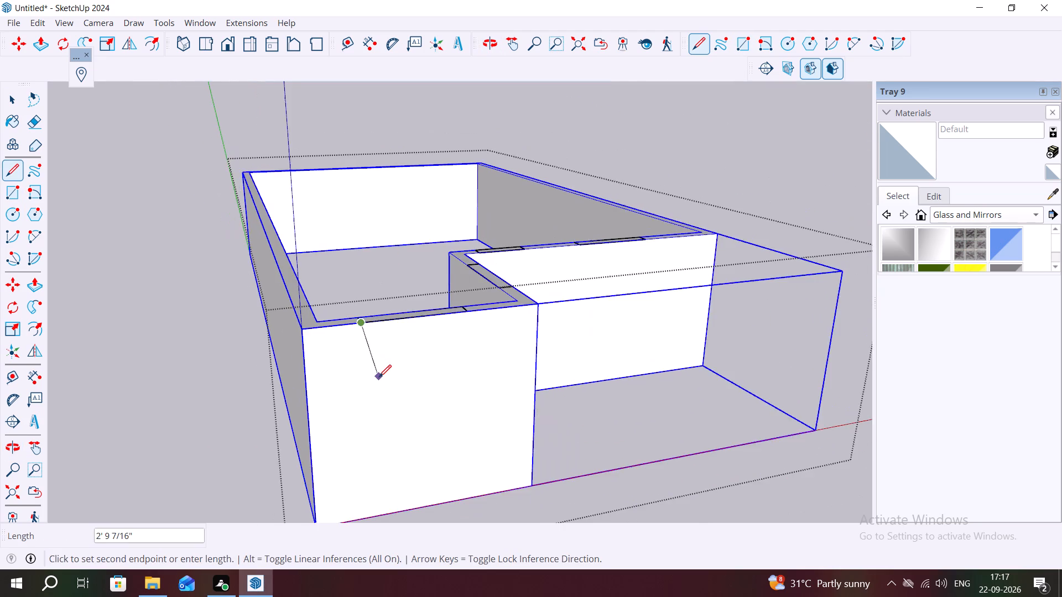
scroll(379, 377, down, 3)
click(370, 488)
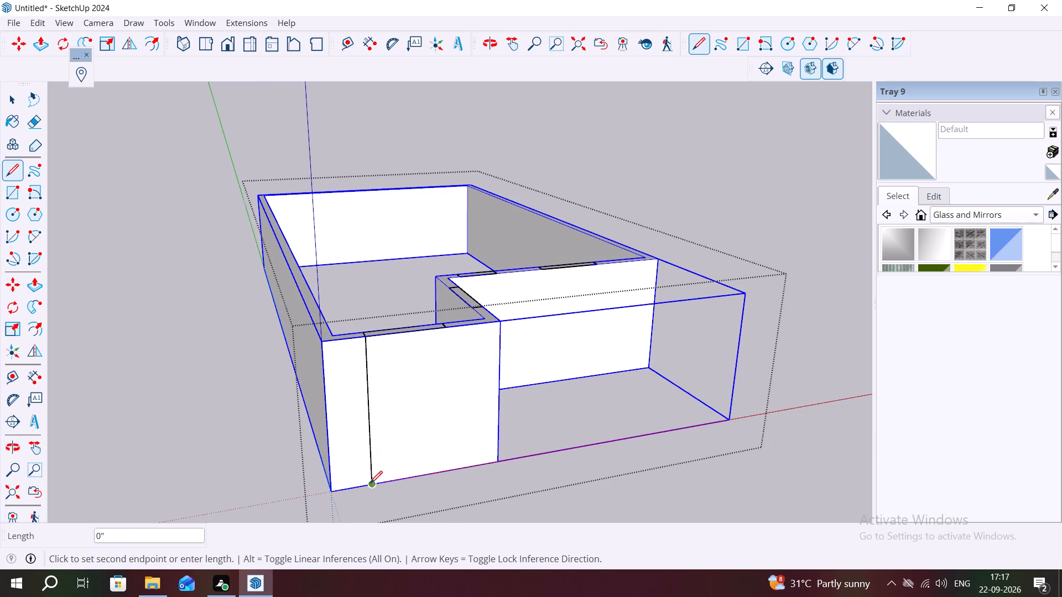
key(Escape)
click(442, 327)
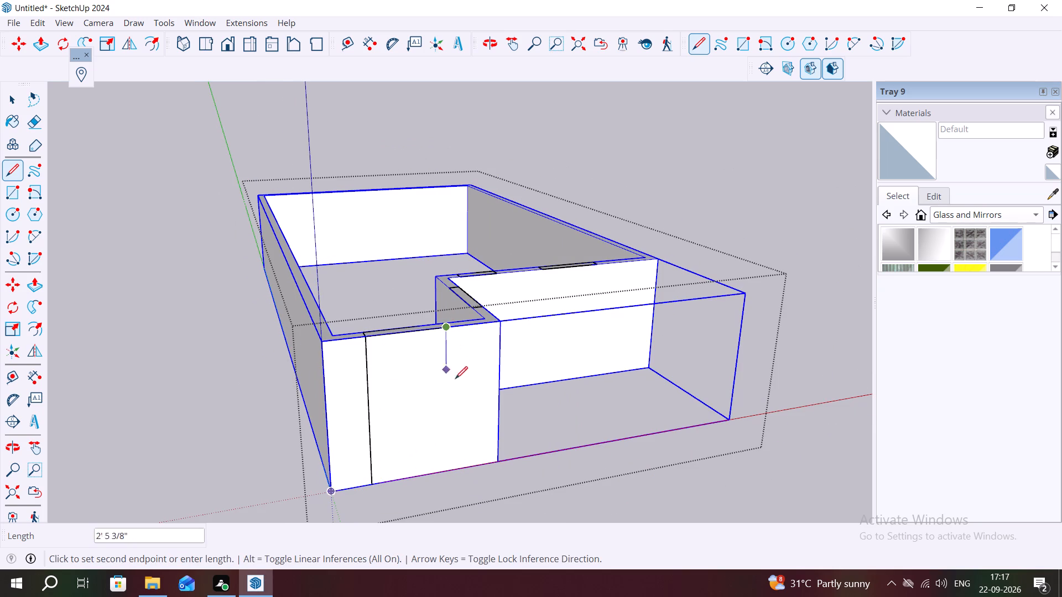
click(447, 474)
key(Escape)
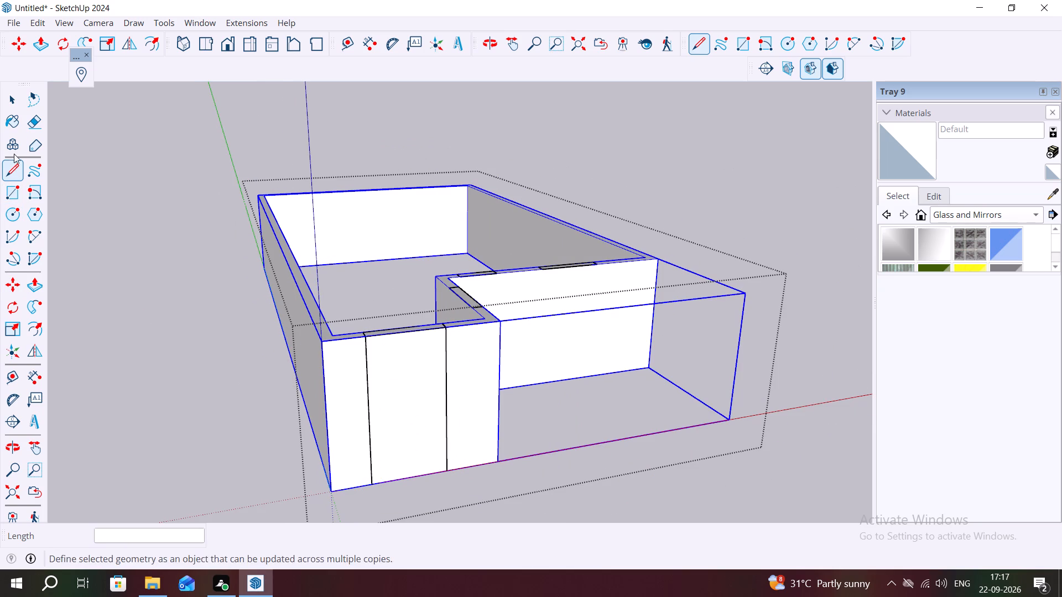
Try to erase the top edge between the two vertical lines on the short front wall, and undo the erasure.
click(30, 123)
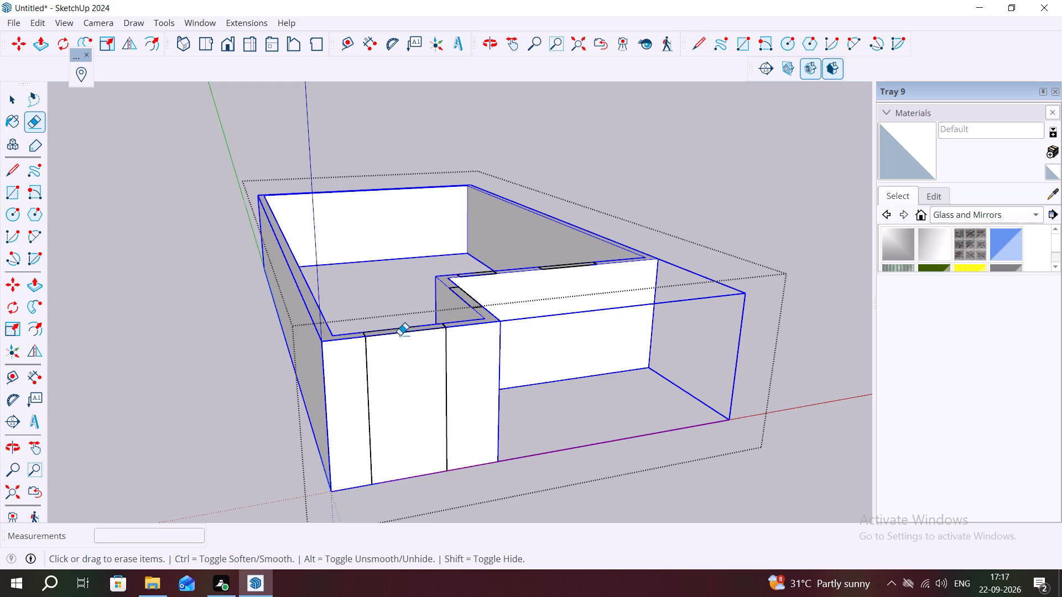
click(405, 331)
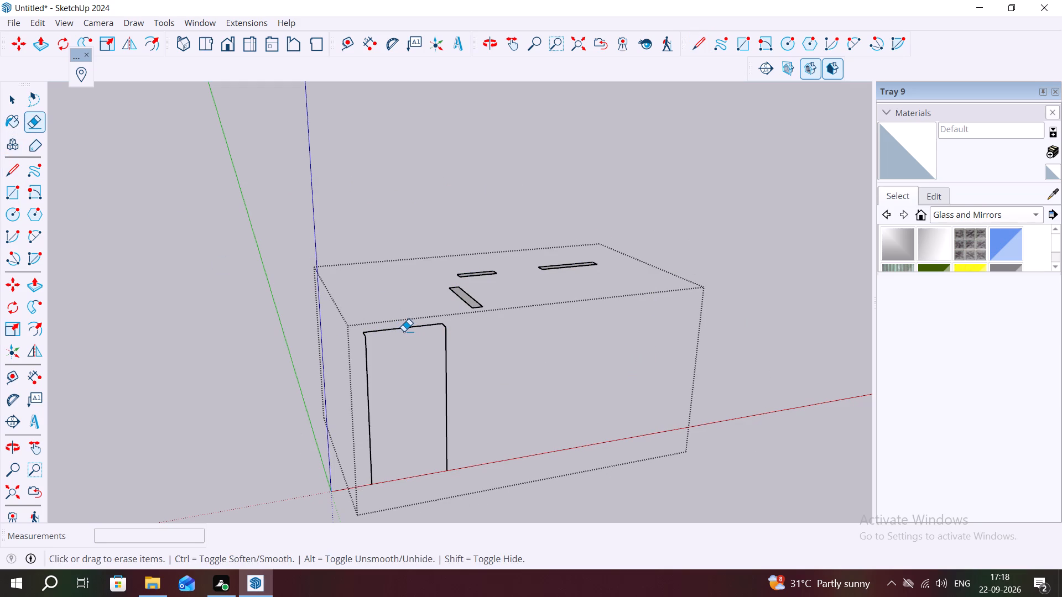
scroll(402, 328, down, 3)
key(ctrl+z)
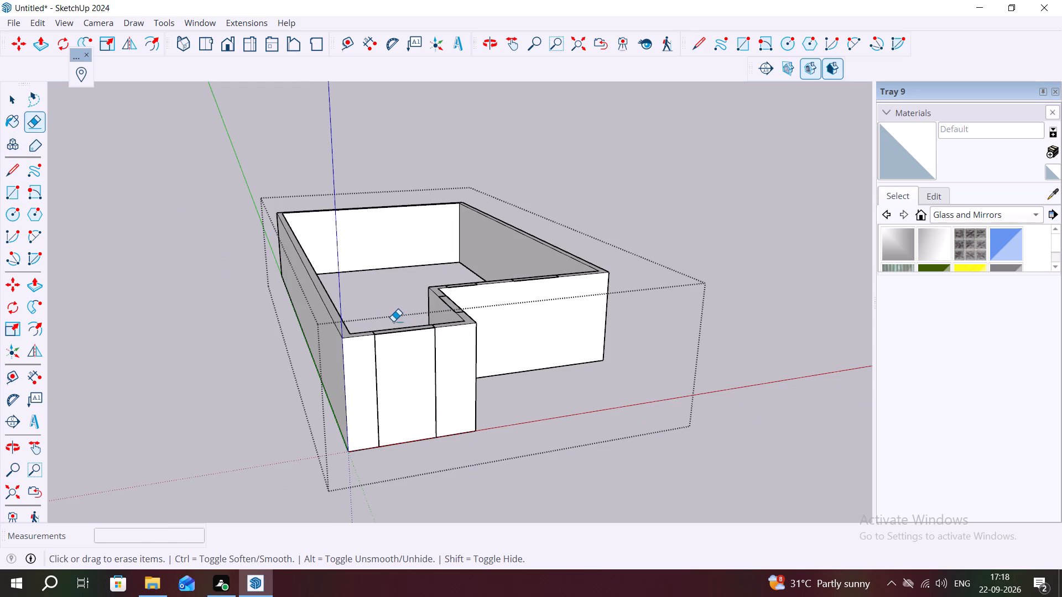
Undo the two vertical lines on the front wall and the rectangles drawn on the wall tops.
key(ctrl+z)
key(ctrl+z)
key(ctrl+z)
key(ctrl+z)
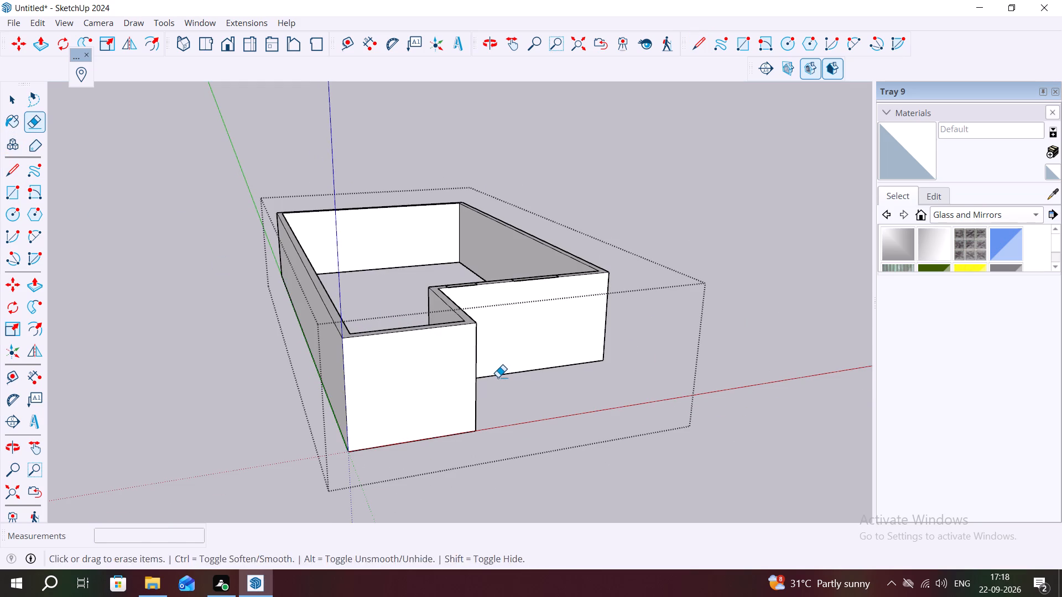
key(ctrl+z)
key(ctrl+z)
Undo the grouping of the walls and the seam-line erasures back to the origin corner.
key(ctrl+z)
key(ctrl+z)
key(ctrl+z)
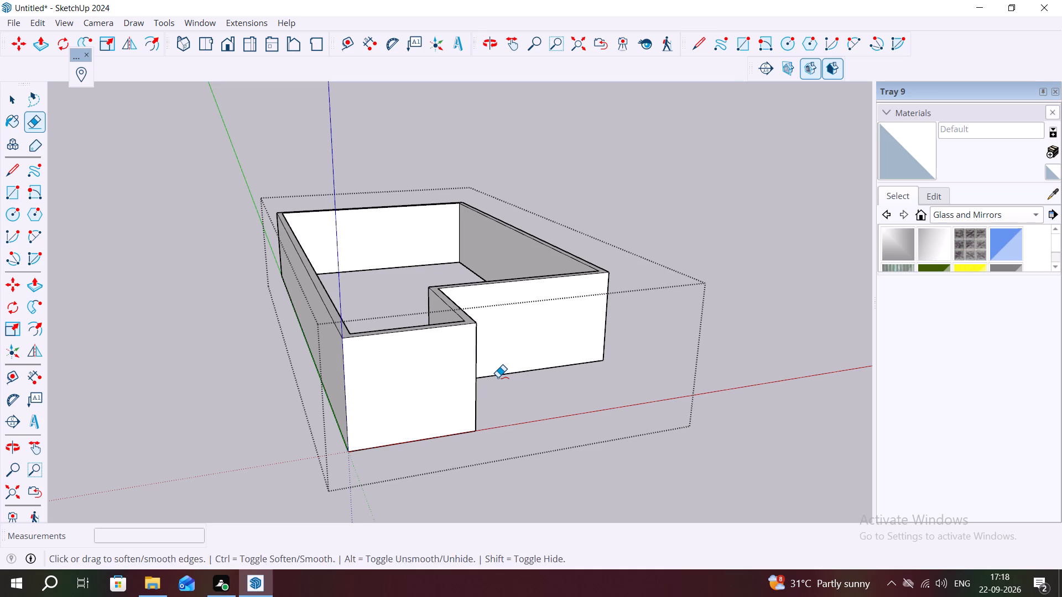
key(ctrl+z)
key(ctrl+z)
key(ctrl+z)
key(ctrl+z)
key(ctrl+z)
key(ctrl+z)
key(ctrl+z)
key(ctrl+z)
key(ctrl+z)
key(ctrl+z)
Undo the wall extrusions back to flat floor strips, stopping before the long wall along the green axis.
key(ctrl+z)
key(ctrl+z)
key(ctrl+z)
key(ctrl+z)
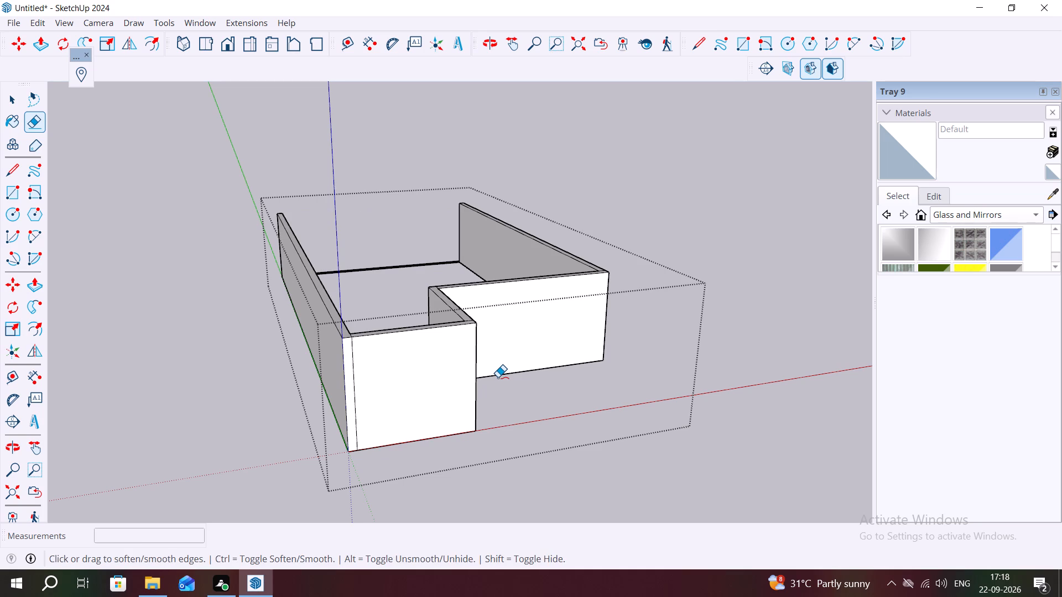
key(ctrl+z)
key(ctrl+z)
key(ctrl+z)
key(ctrl+z)
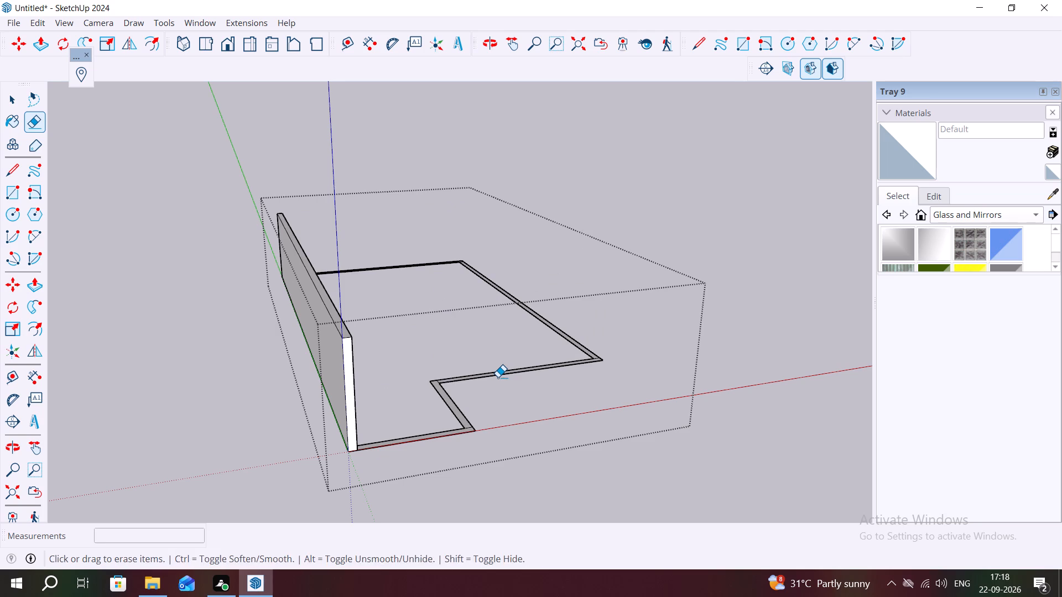
key(ctrl+z)
Draw a 5' by 9" opening rectangle on the short front wall's floor strip along the red axis.
scroll(376, 443, up, 3)
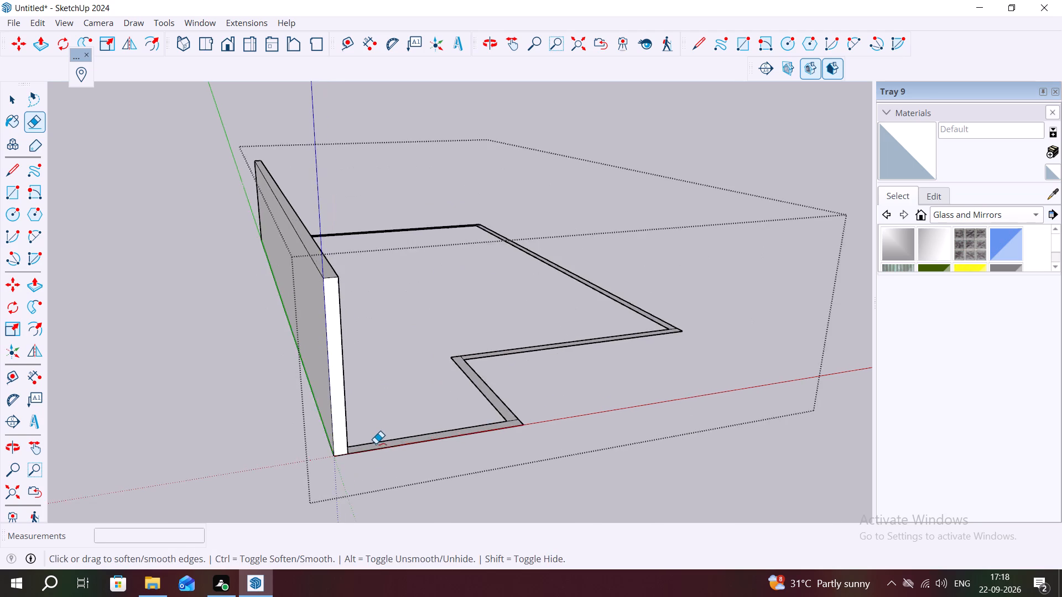
scroll(376, 443, up, 4)
key(Escape)
key(r)
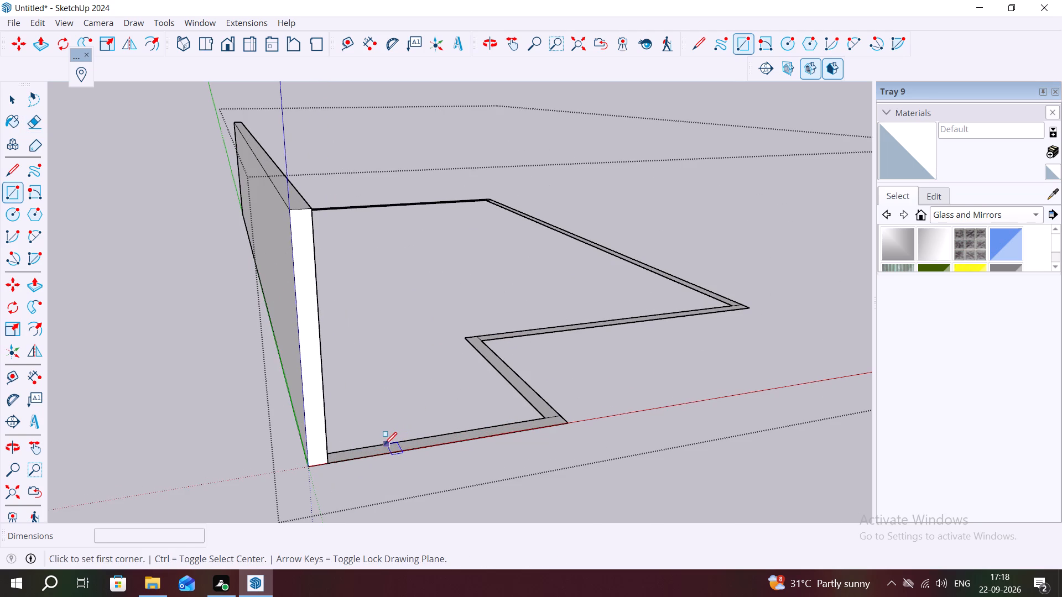
scroll(379, 442, up, 3)
click(378, 447)
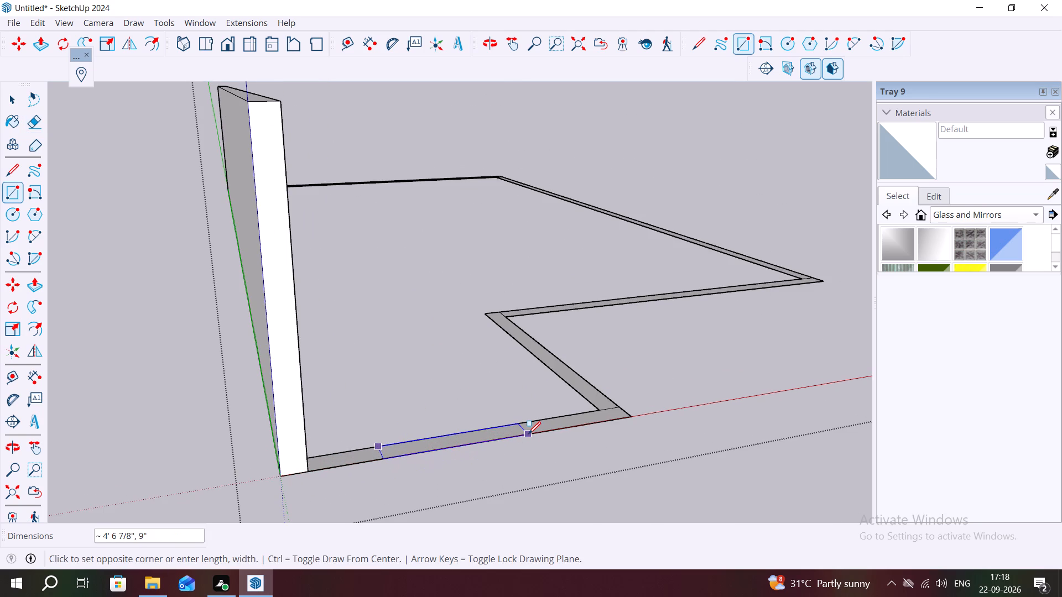
text(5')
text(,9")
key(Return)
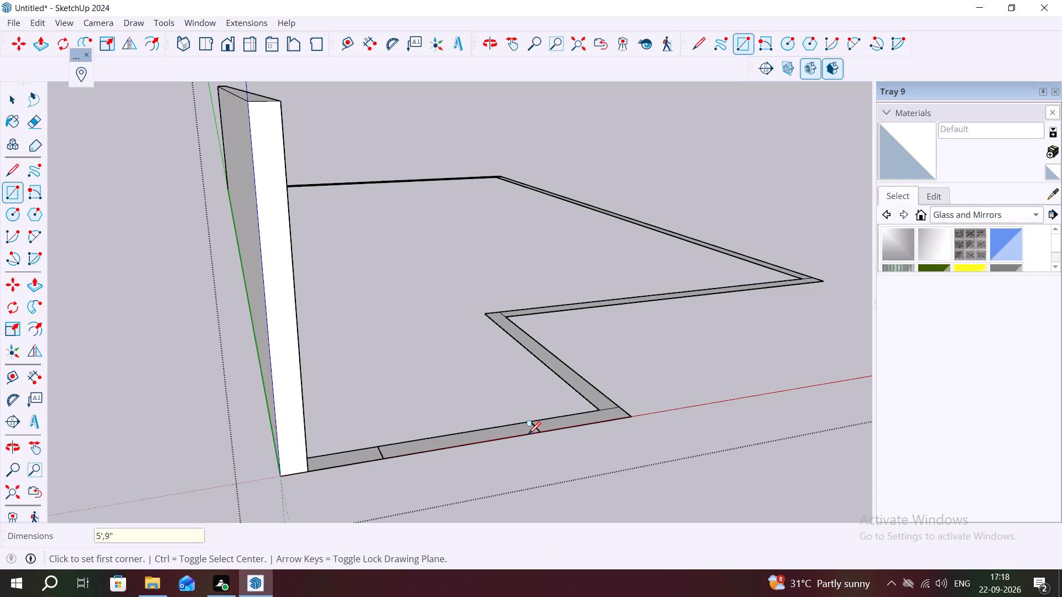
Draw a 5' by 9" opening rectangle on the return wall's floor strip, starting near its inner corner.
scroll(476, 260, up, 7)
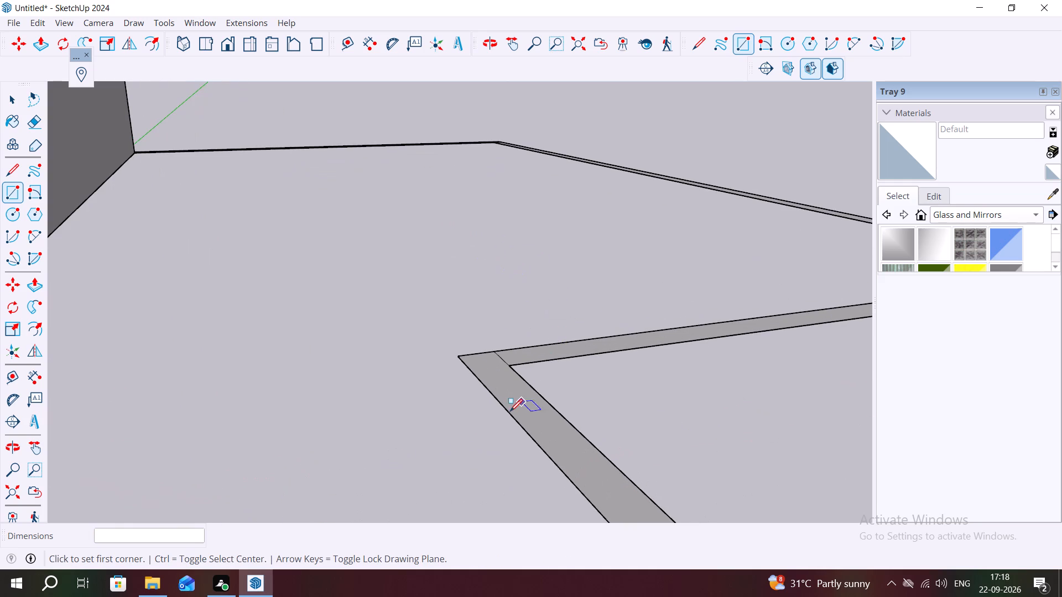
click(508, 409)
scroll(589, 444, down, 3)
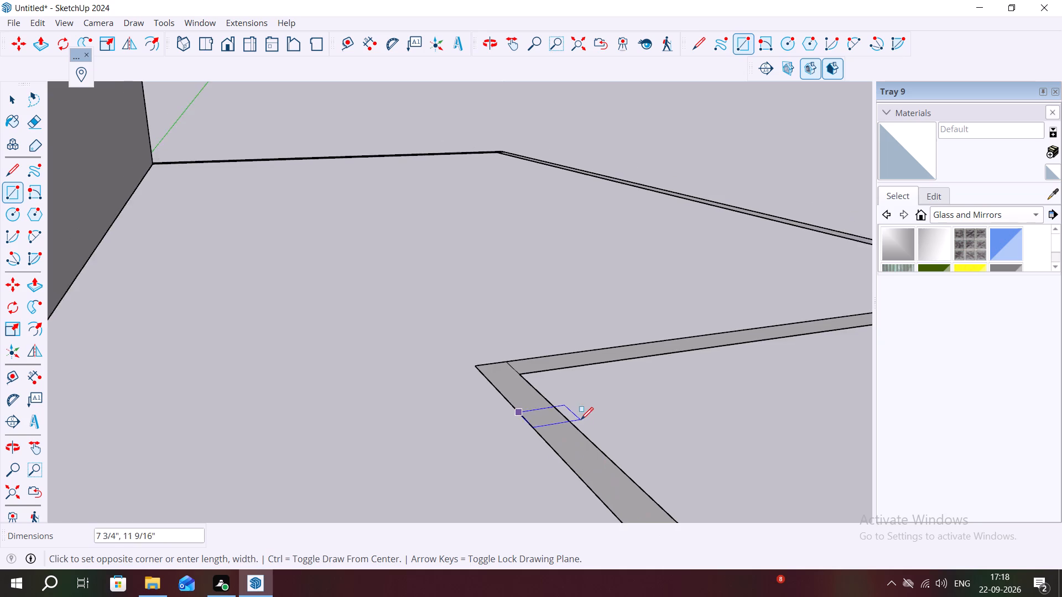
scroll(581, 420, down, 3)
scroll(631, 486, down, 6)
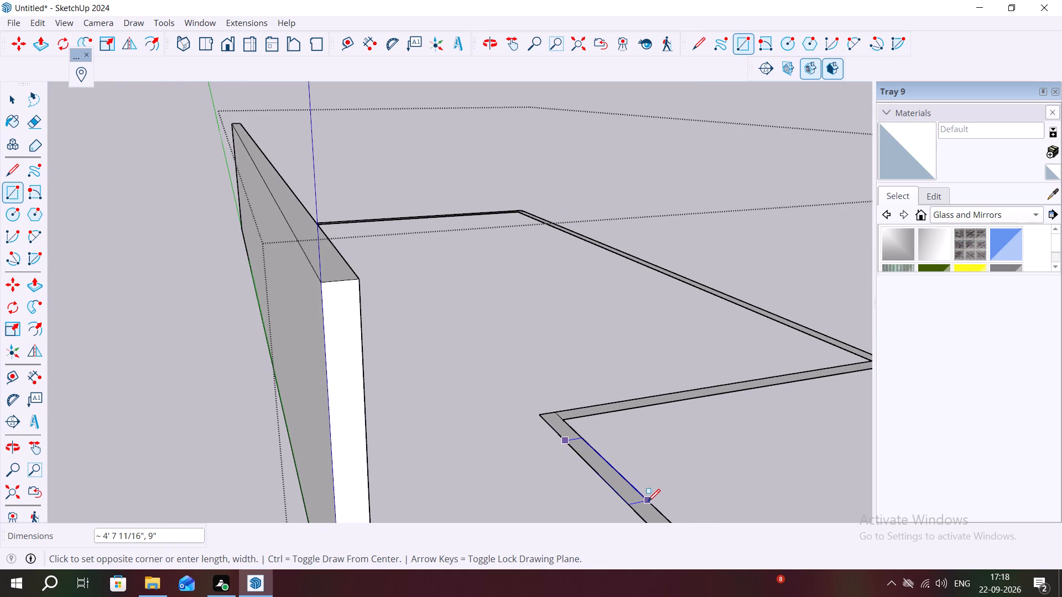
text(5'.)
key(BackSpace)
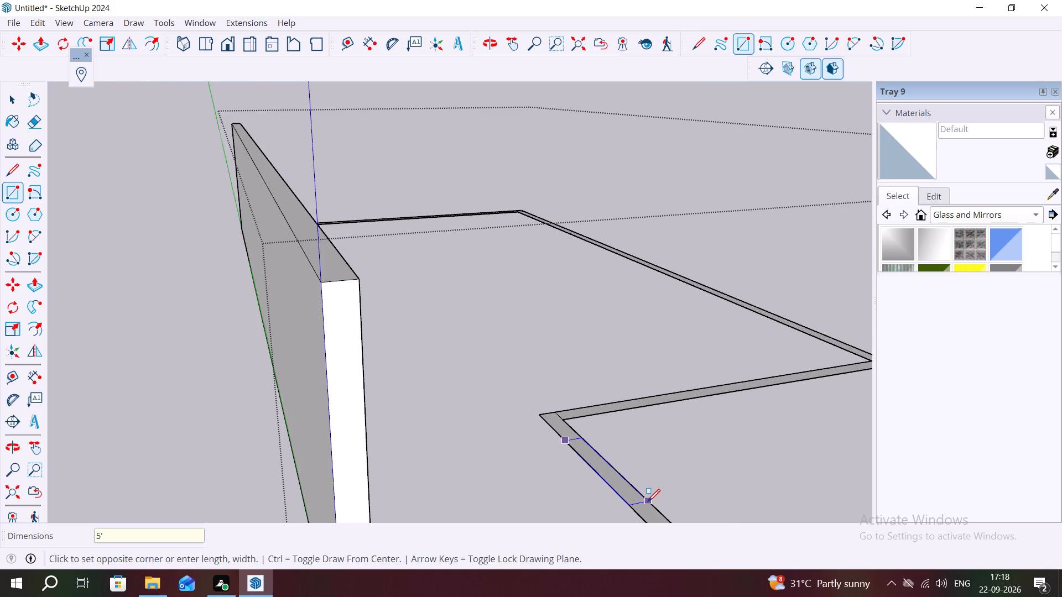
key(comma)
text(9")
key(Return)
Draw a 3' by 9" opening rectangle on the recessed front wall's floor strip, near its corner with the return wall.
scroll(497, 363, down, 6)
scroll(587, 340, up, 7)
scroll(529, 363, down, 1)
scroll(529, 363, up, 3)
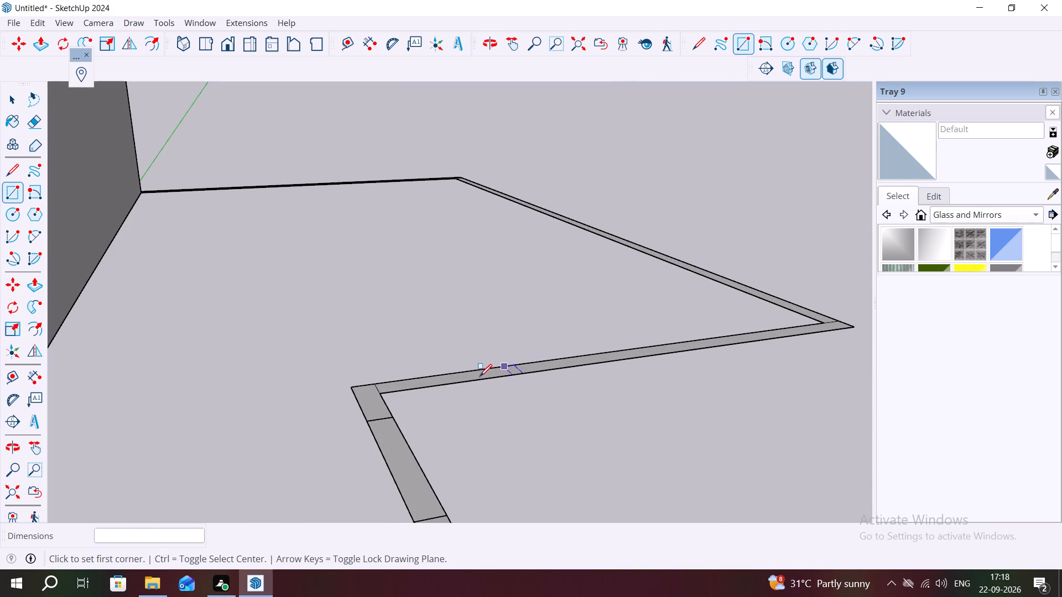
click(400, 380)
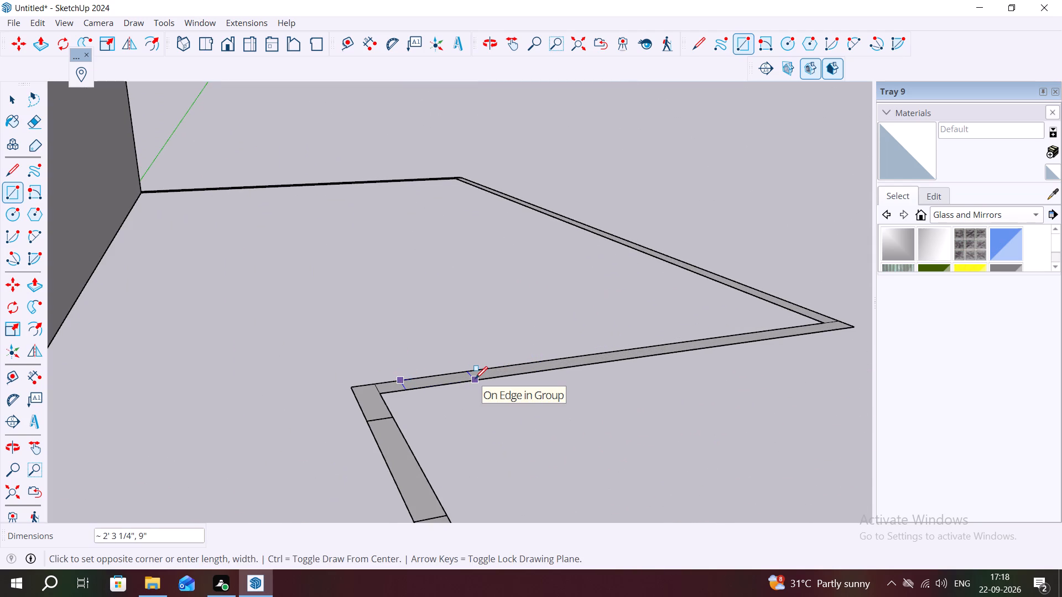
text(3')
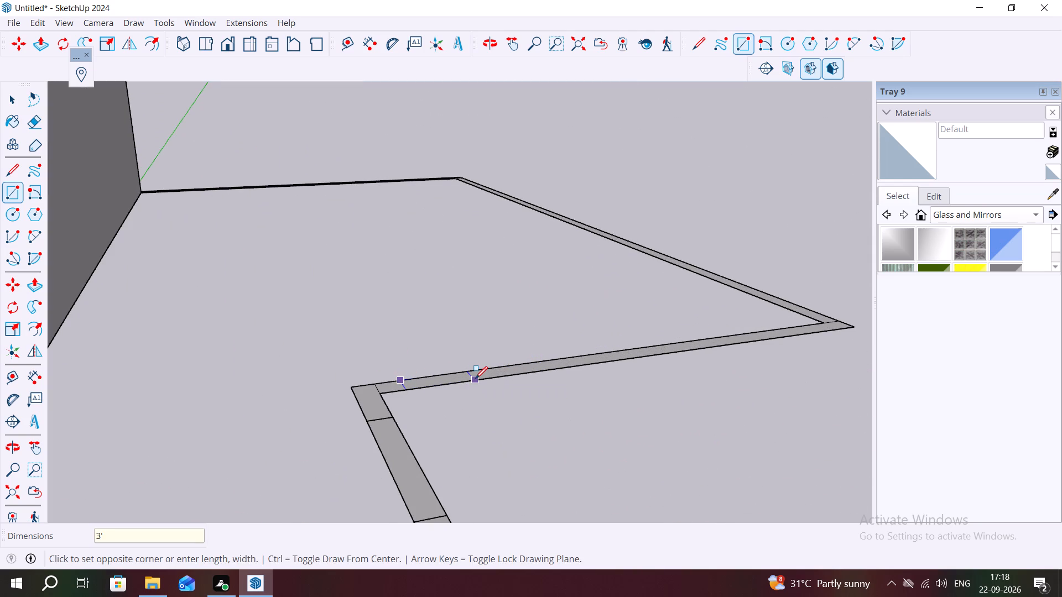
key(comma)
text(9")
key(Return)
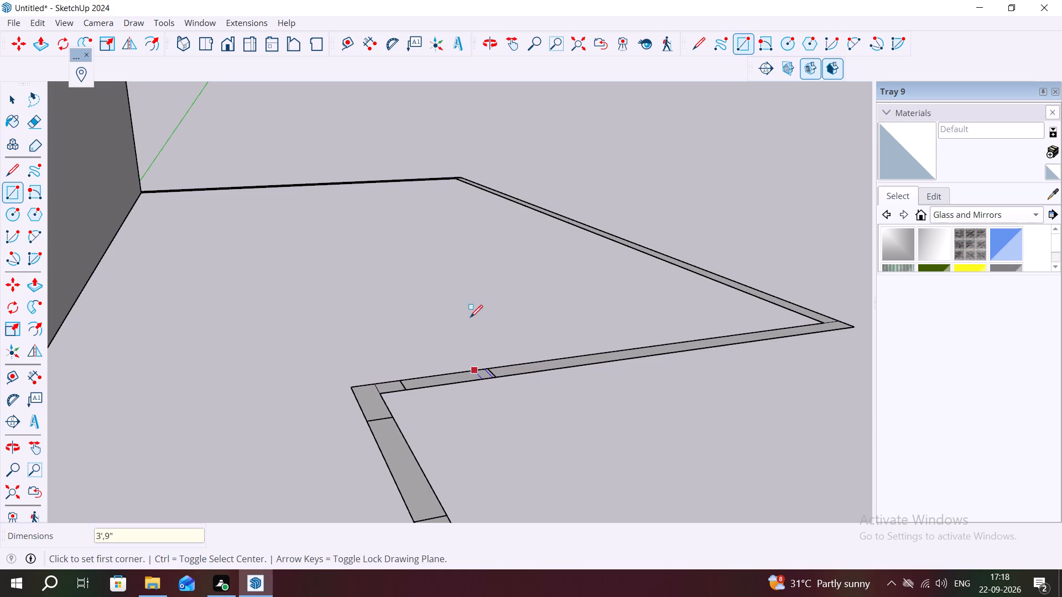
Draw a 5' by 9" opening rectangle farther along the recessed front wall's floor strip, towards the outer corner.
scroll(429, 290, down, 5)
scroll(572, 317, up, 7)
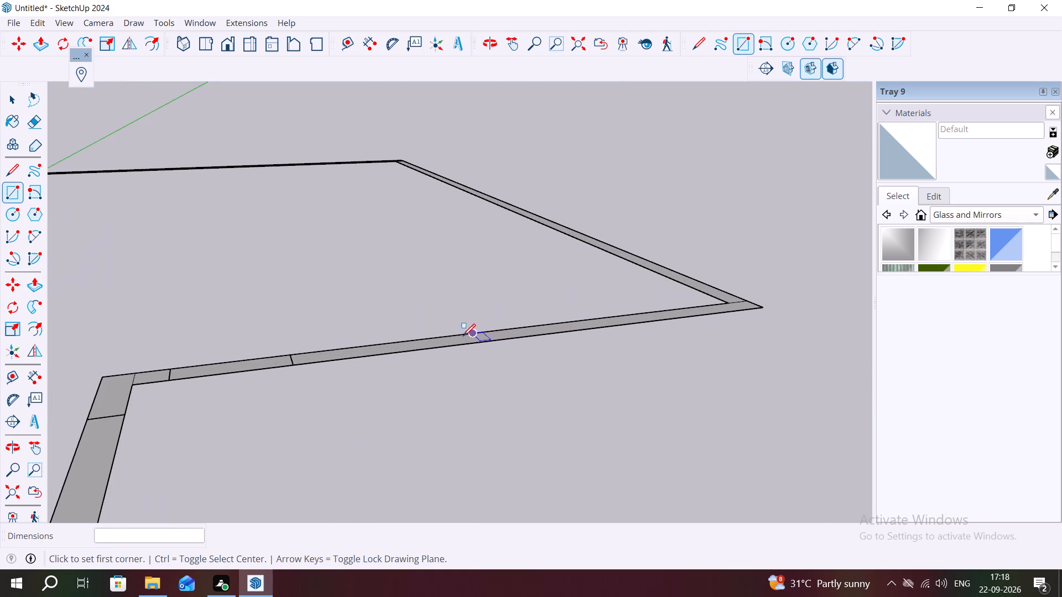
click(420, 339)
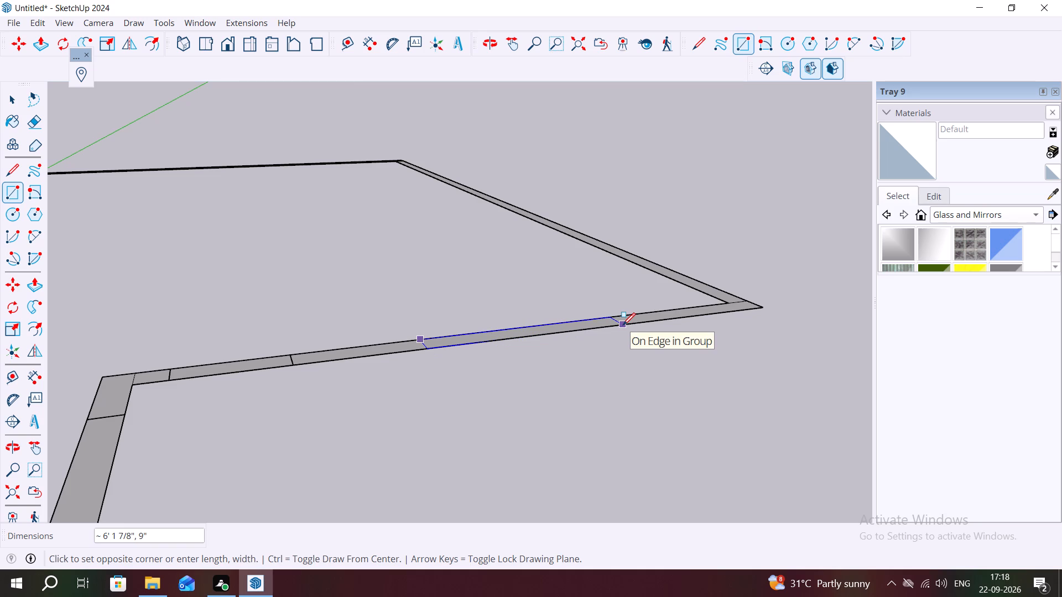
text(5')
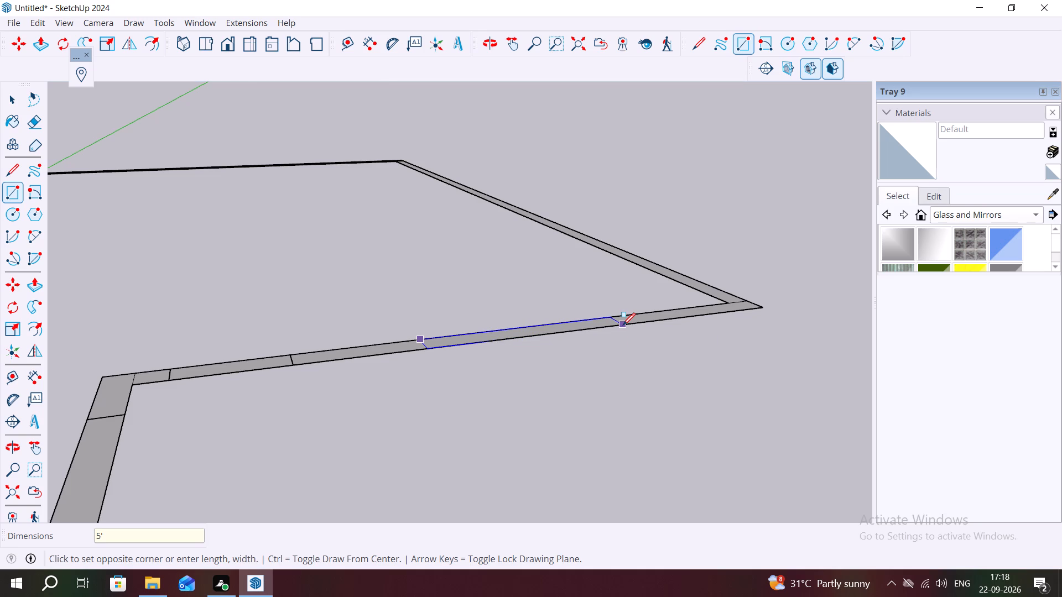
key(comma)
text(9")
key(Return)
key(Escape)
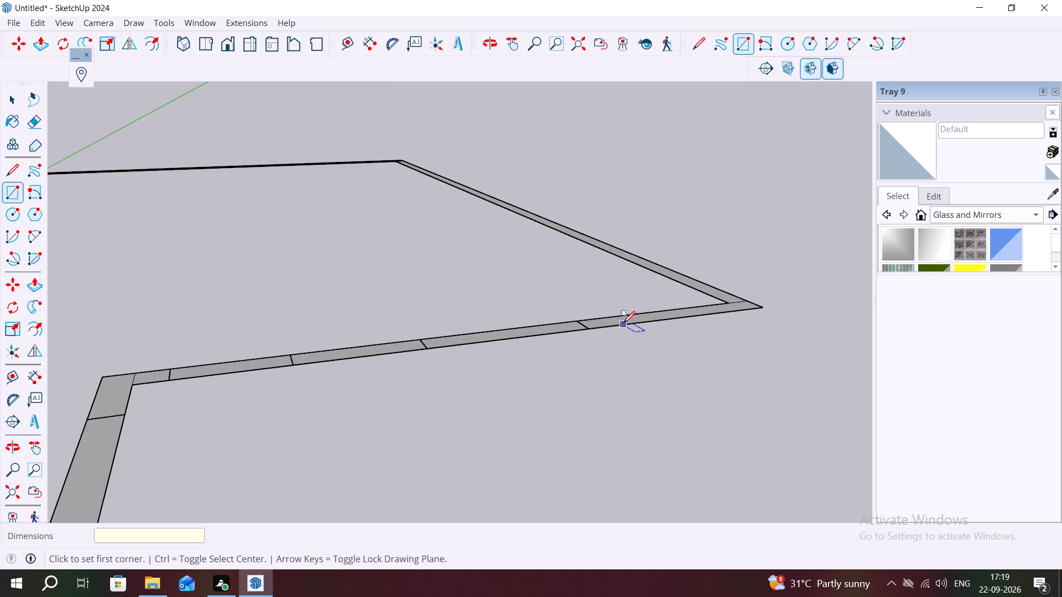
key(space)
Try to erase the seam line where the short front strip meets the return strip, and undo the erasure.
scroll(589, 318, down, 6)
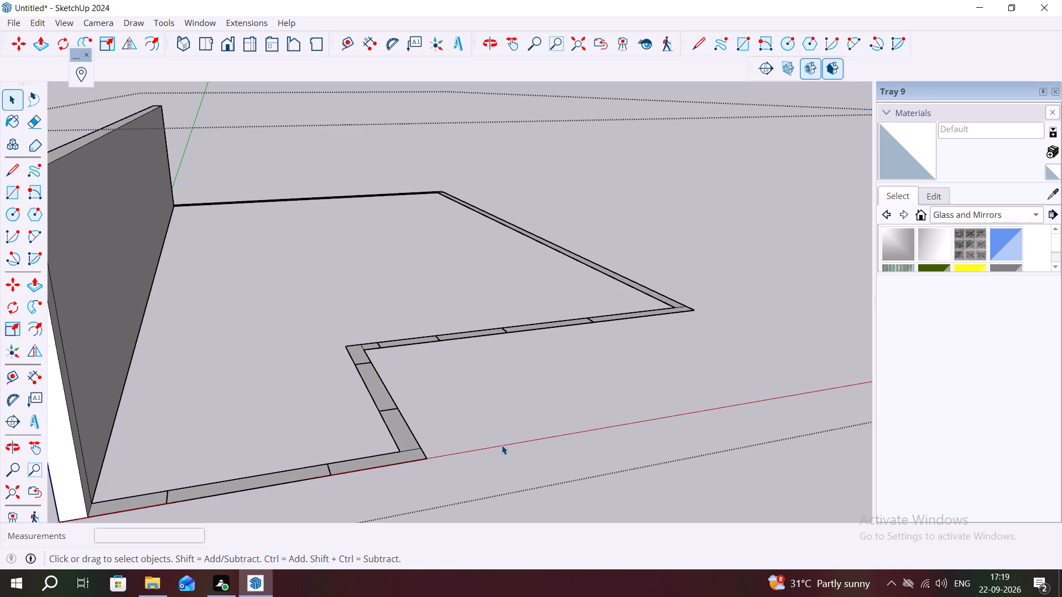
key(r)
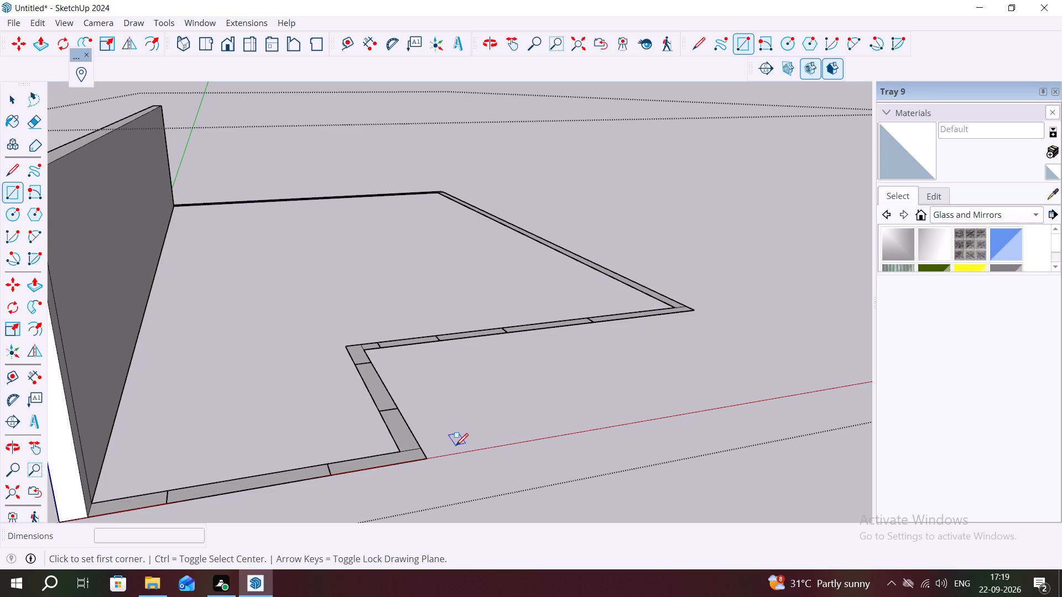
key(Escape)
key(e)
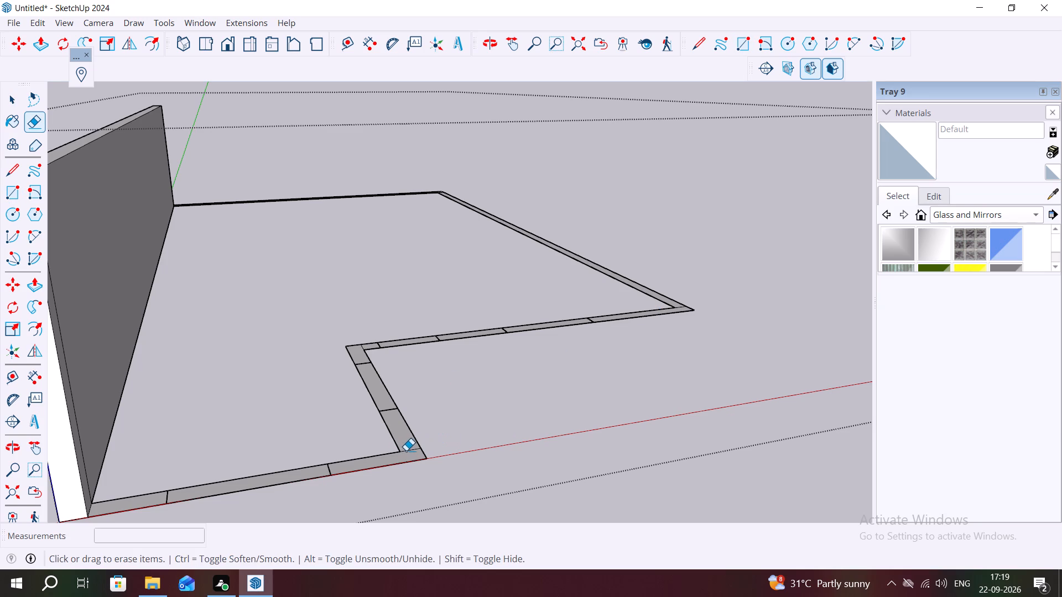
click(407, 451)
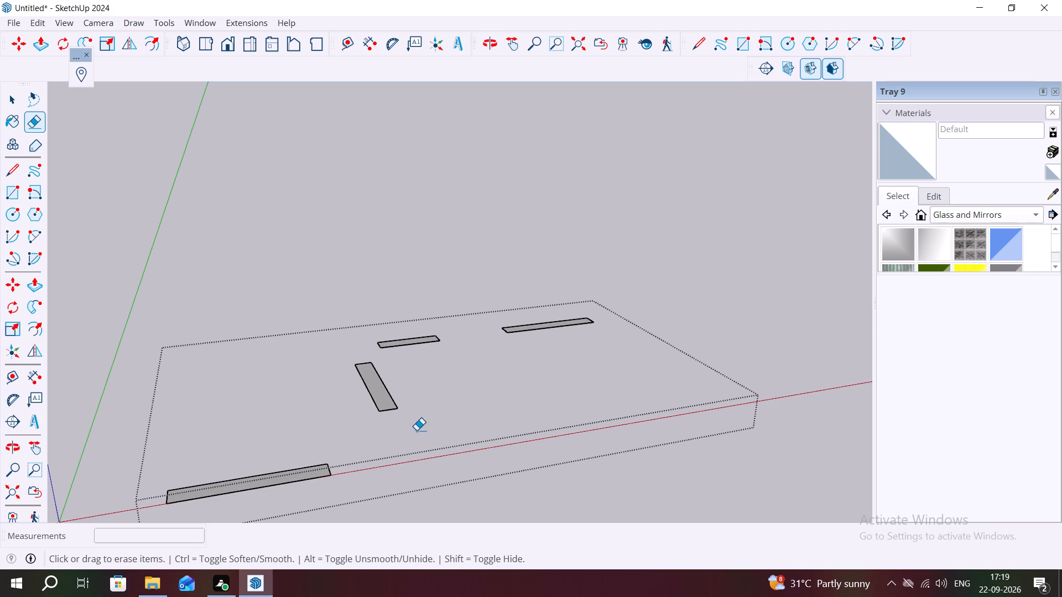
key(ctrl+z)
Open the wall group for editing and make a nested group of all its connected wall and floor-strip geometry.
scroll(403, 390, up, 4)
scroll(547, 359, down, 7)
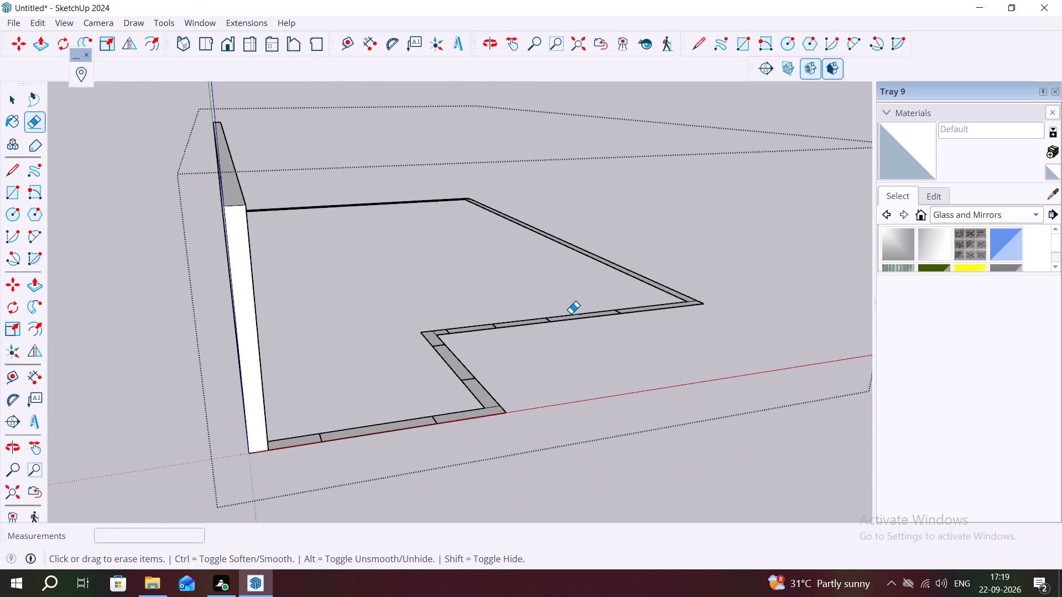
key(Escape)
key(space)
double_click(461, 412)
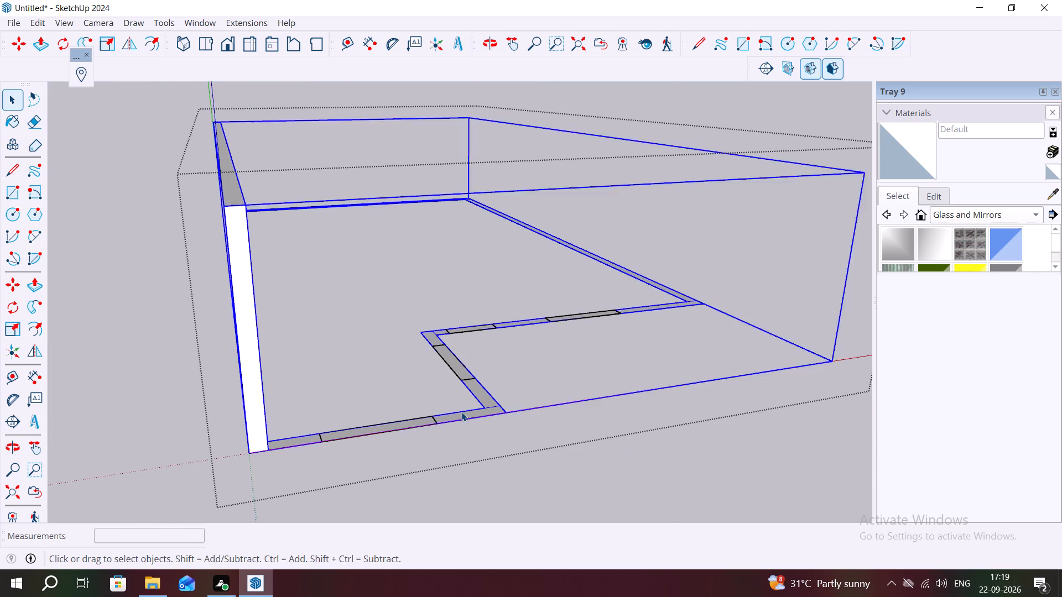
double_click(457, 411)
triple_click(465, 417)
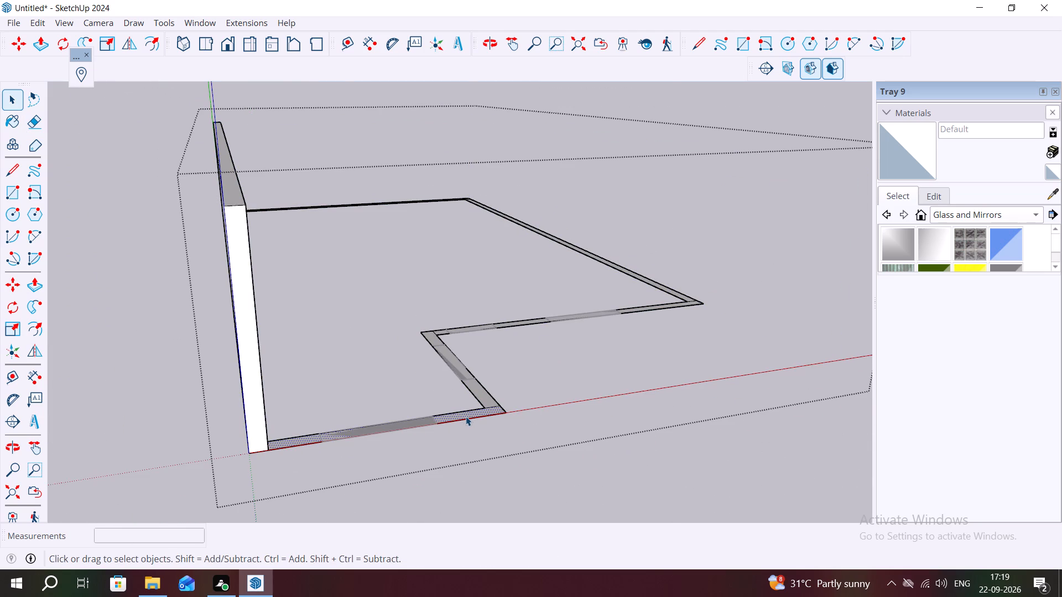
click(466, 416)
double_click(477, 410)
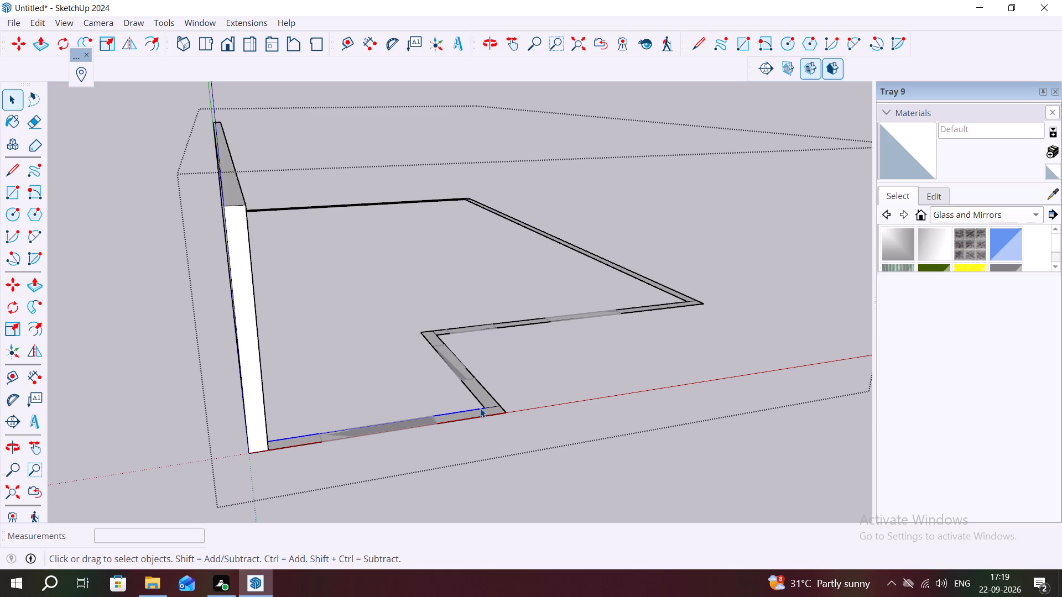
click(480, 407)
triple_click(488, 411)
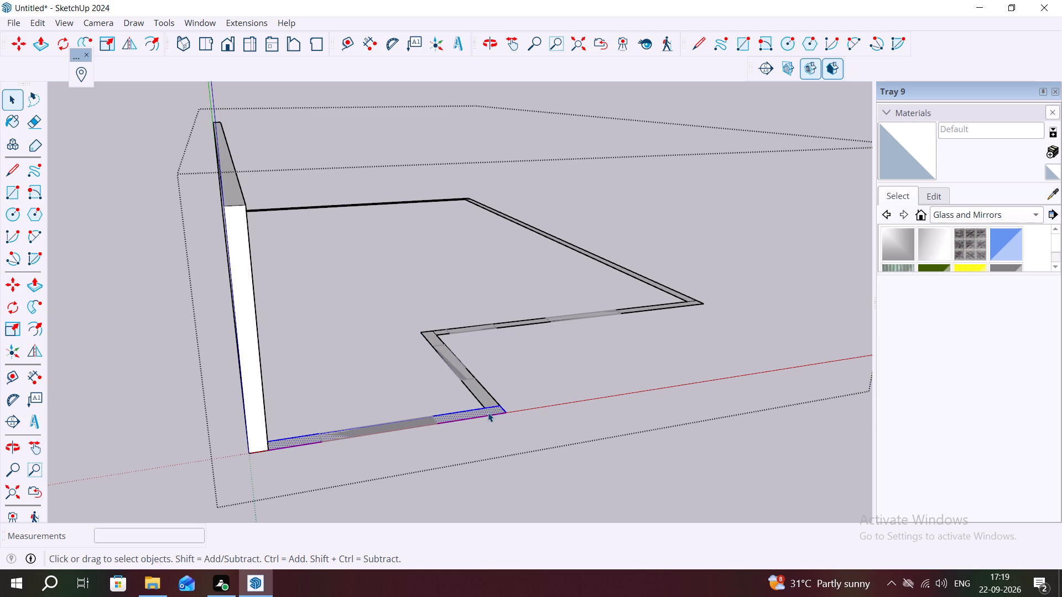
triple_click(483, 395)
double_click(483, 396)
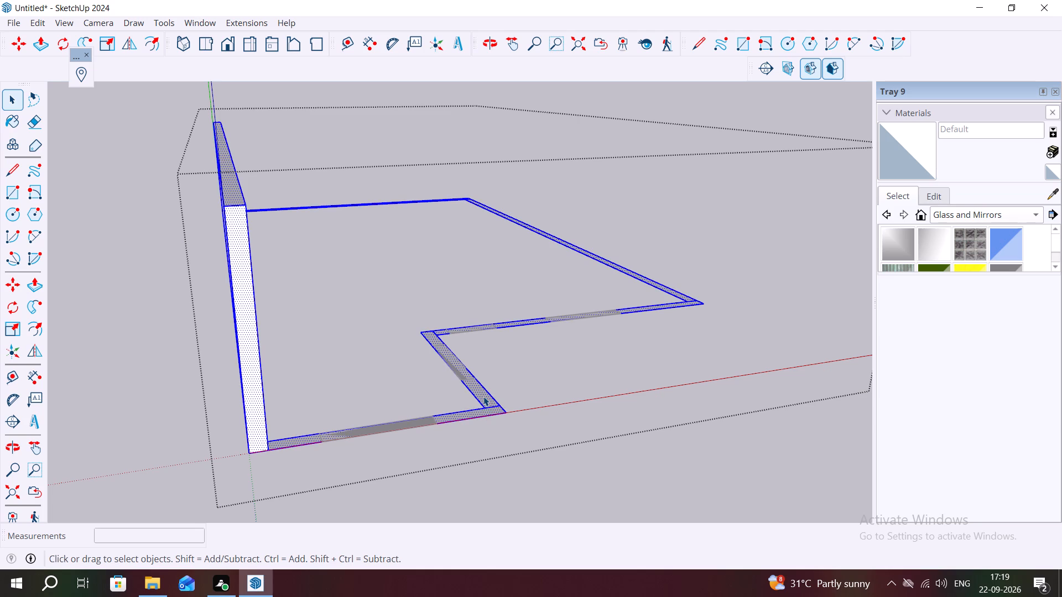
right_click(483, 396)
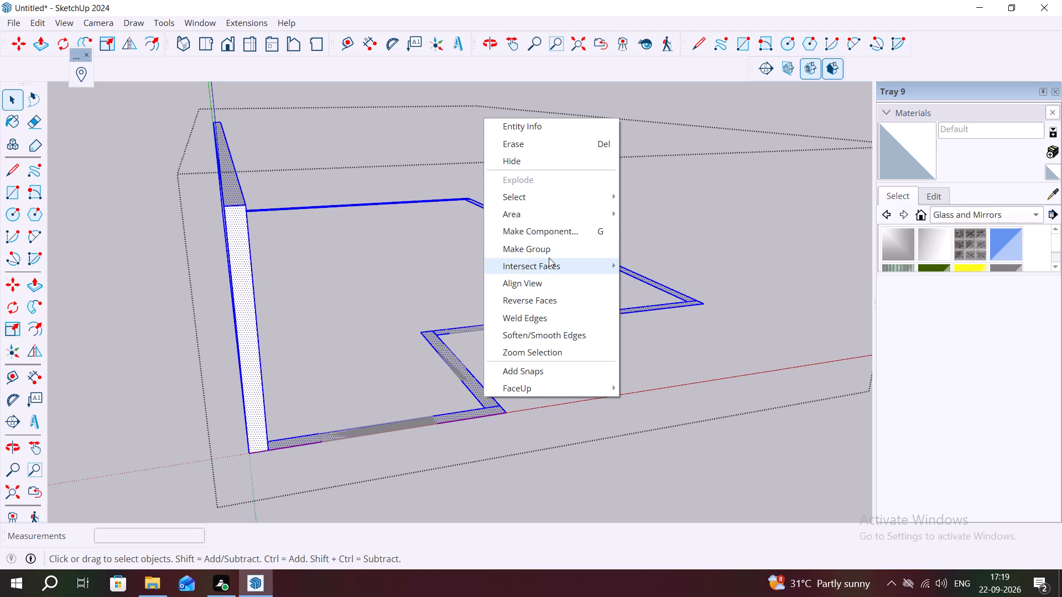
click(549, 250)
scroll(559, 322, down, 6)
key(Escape)
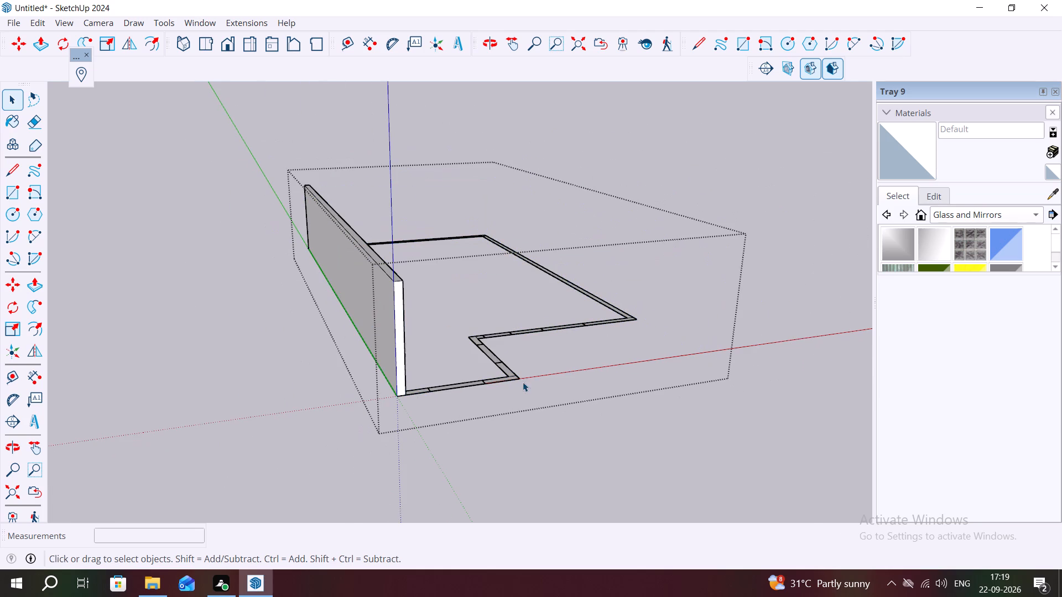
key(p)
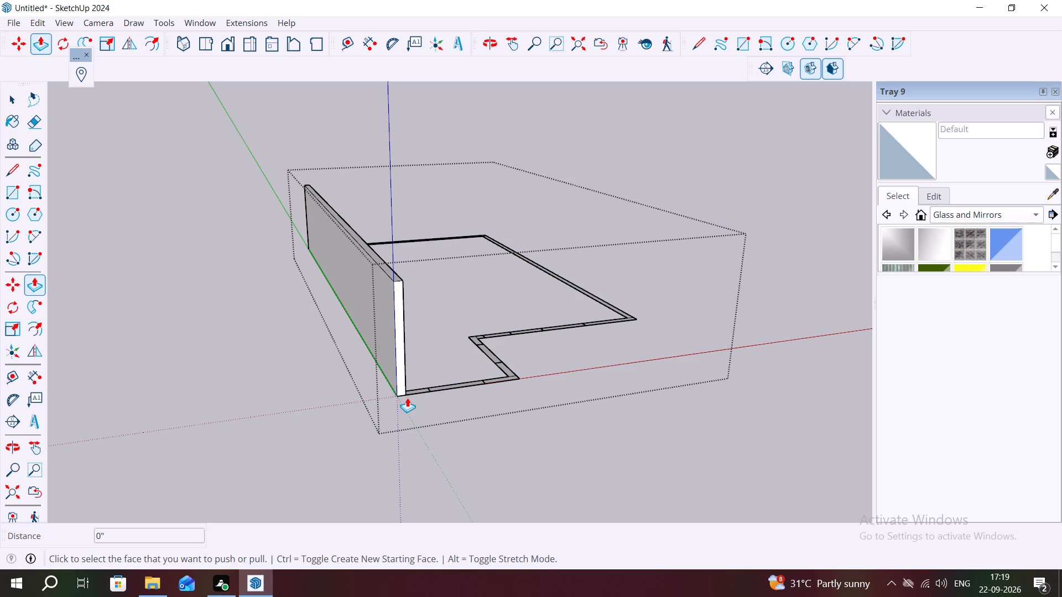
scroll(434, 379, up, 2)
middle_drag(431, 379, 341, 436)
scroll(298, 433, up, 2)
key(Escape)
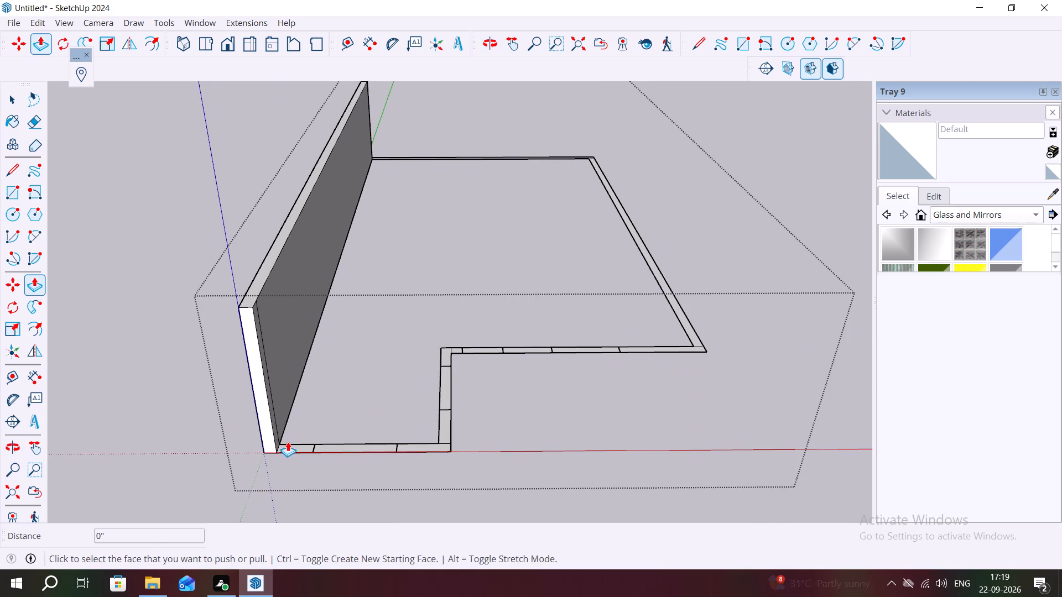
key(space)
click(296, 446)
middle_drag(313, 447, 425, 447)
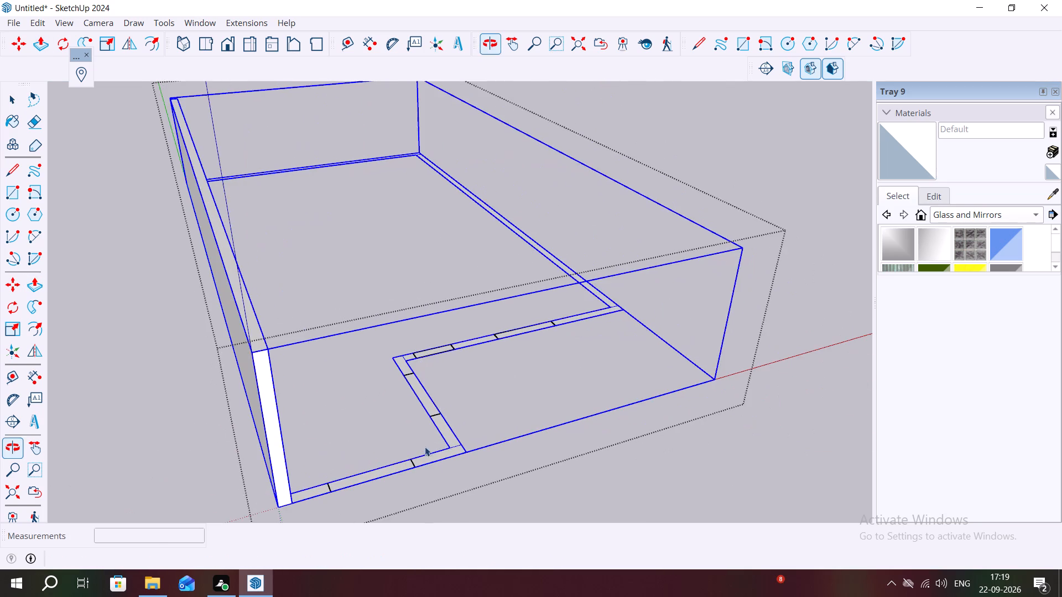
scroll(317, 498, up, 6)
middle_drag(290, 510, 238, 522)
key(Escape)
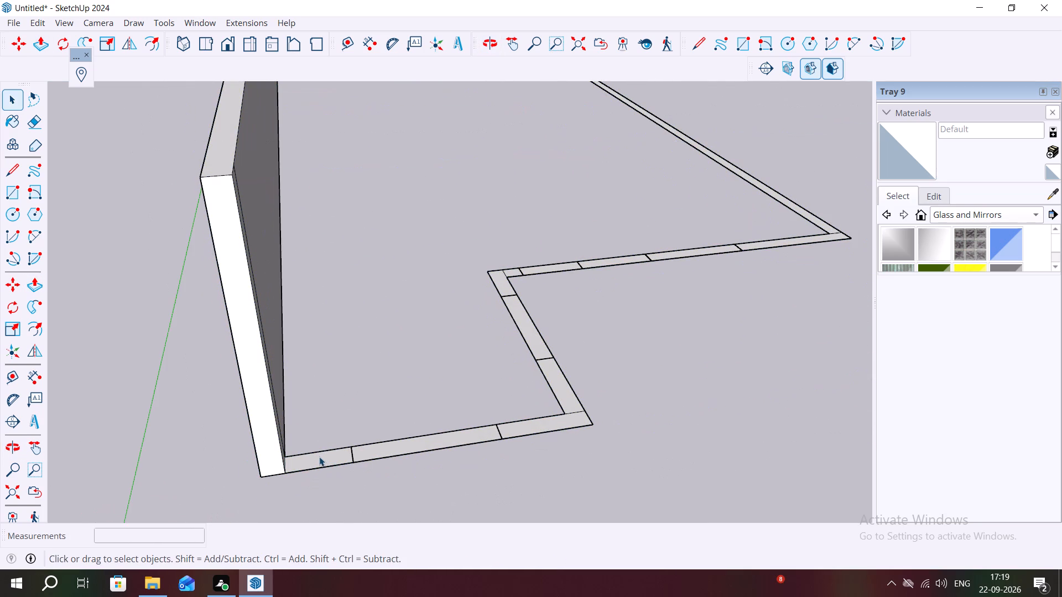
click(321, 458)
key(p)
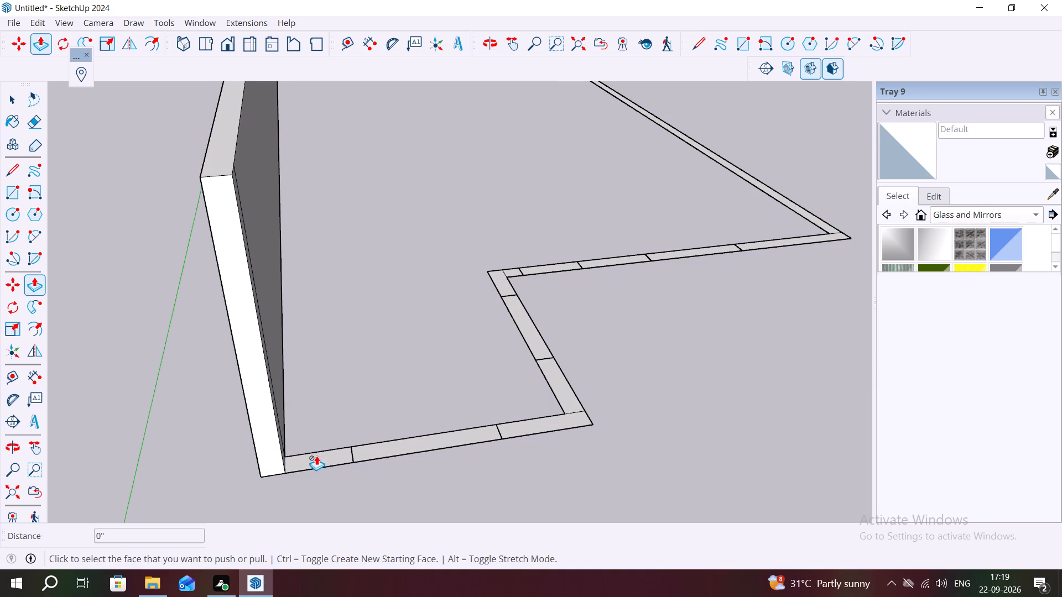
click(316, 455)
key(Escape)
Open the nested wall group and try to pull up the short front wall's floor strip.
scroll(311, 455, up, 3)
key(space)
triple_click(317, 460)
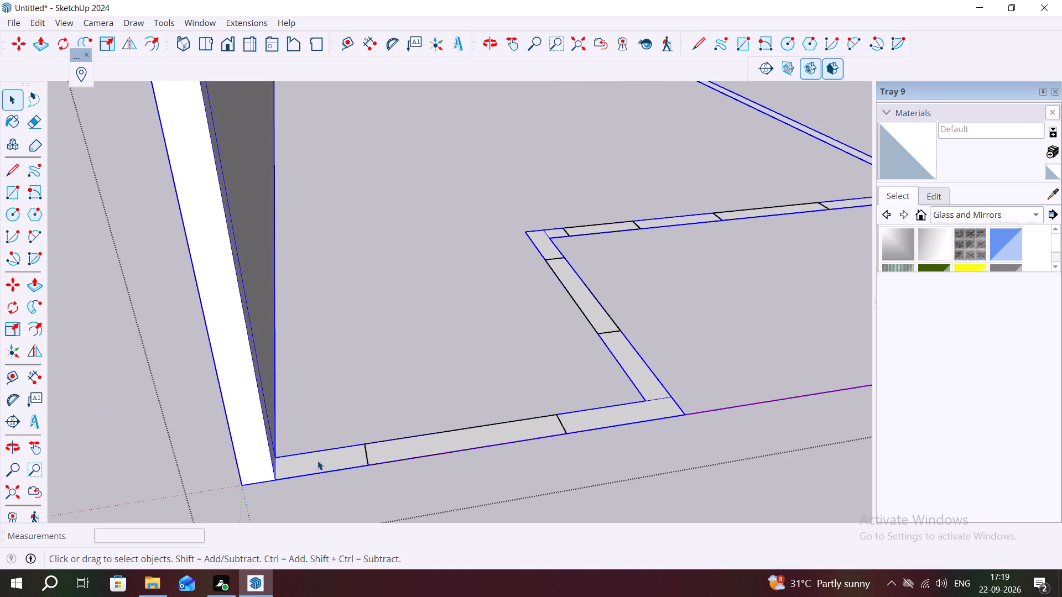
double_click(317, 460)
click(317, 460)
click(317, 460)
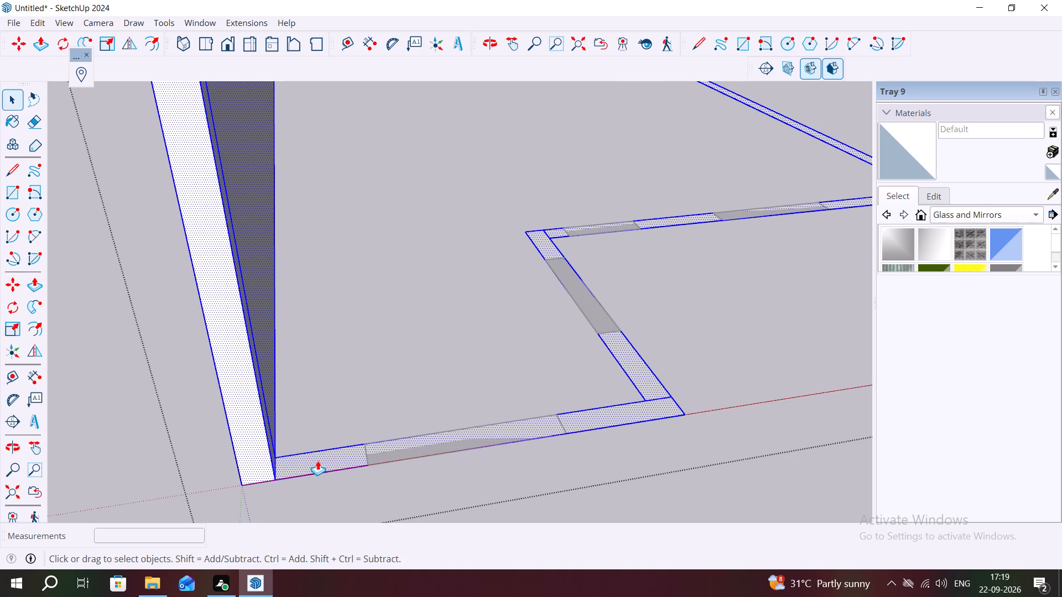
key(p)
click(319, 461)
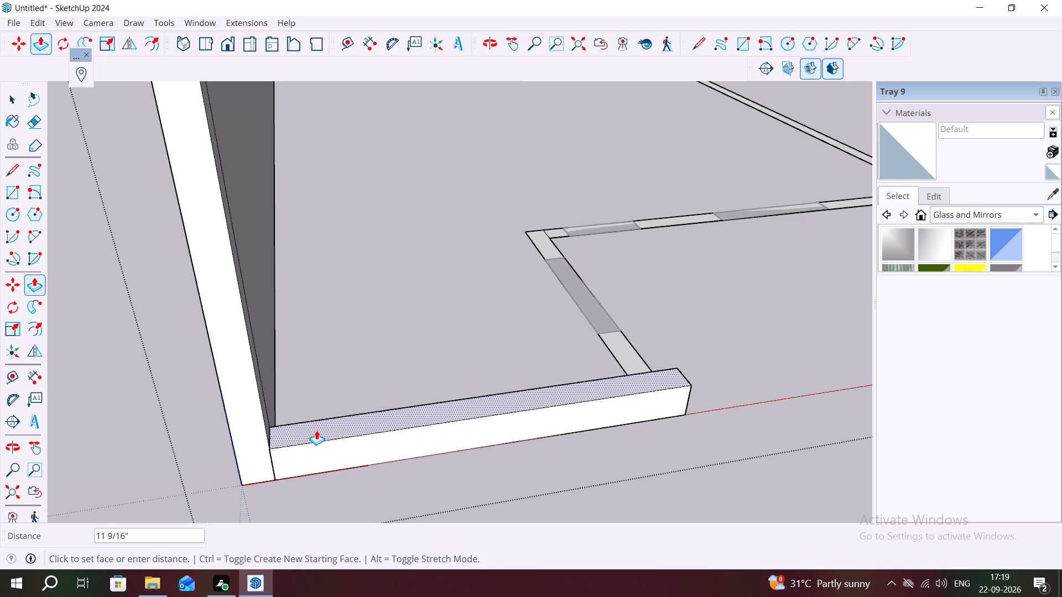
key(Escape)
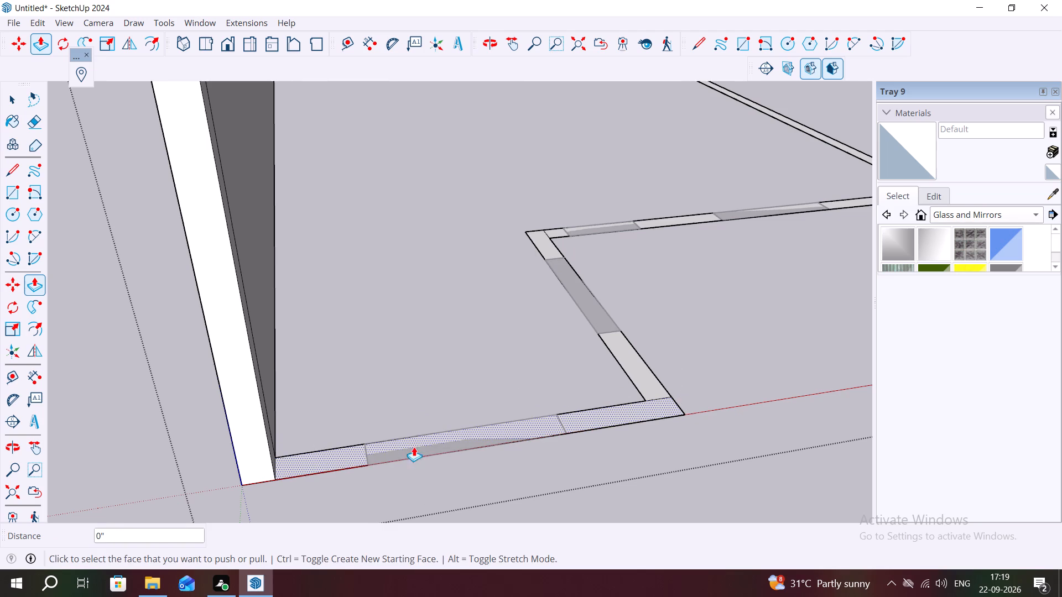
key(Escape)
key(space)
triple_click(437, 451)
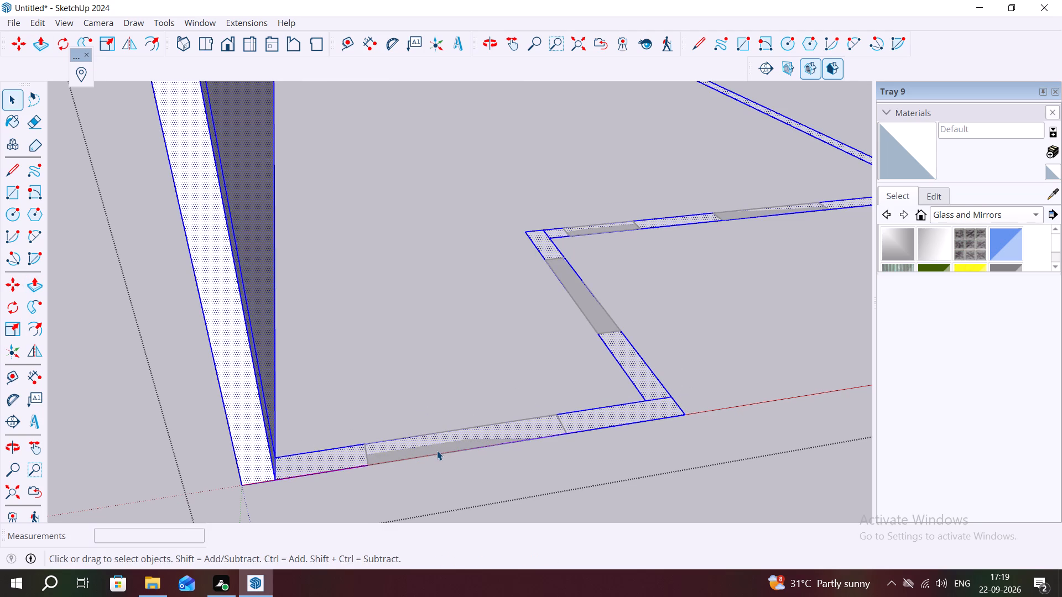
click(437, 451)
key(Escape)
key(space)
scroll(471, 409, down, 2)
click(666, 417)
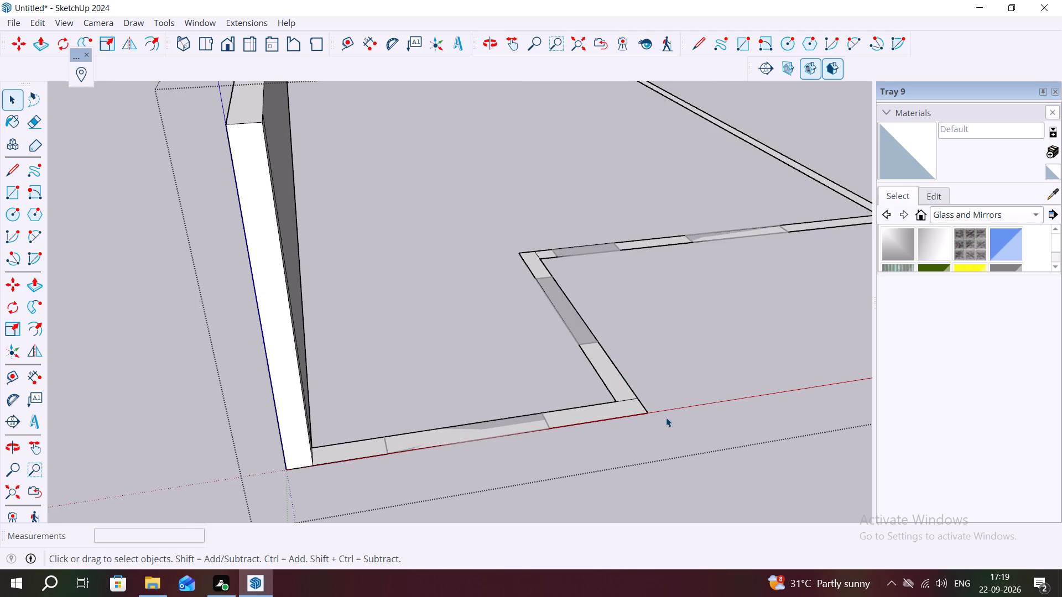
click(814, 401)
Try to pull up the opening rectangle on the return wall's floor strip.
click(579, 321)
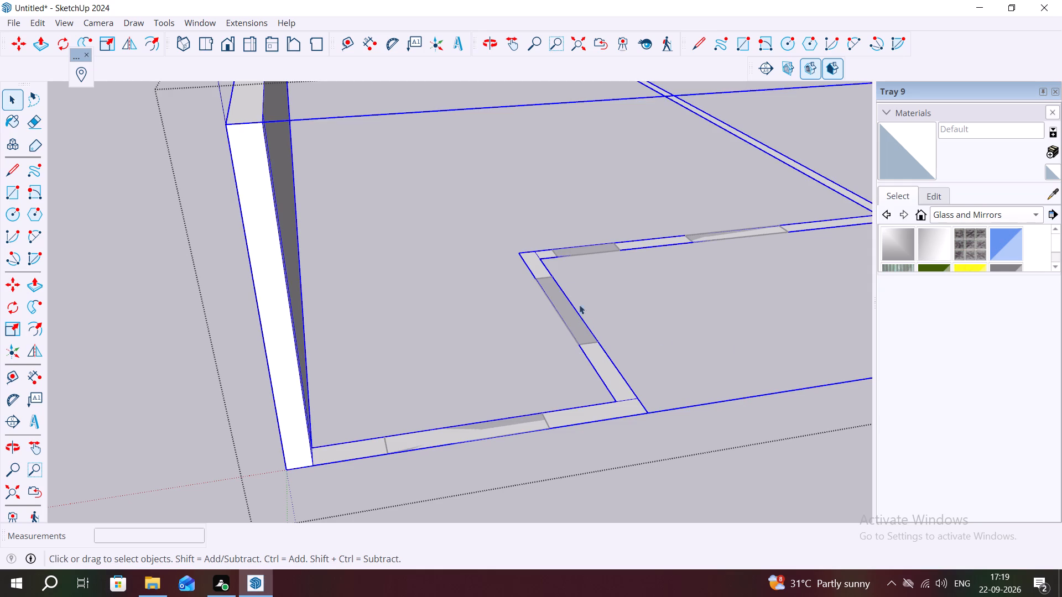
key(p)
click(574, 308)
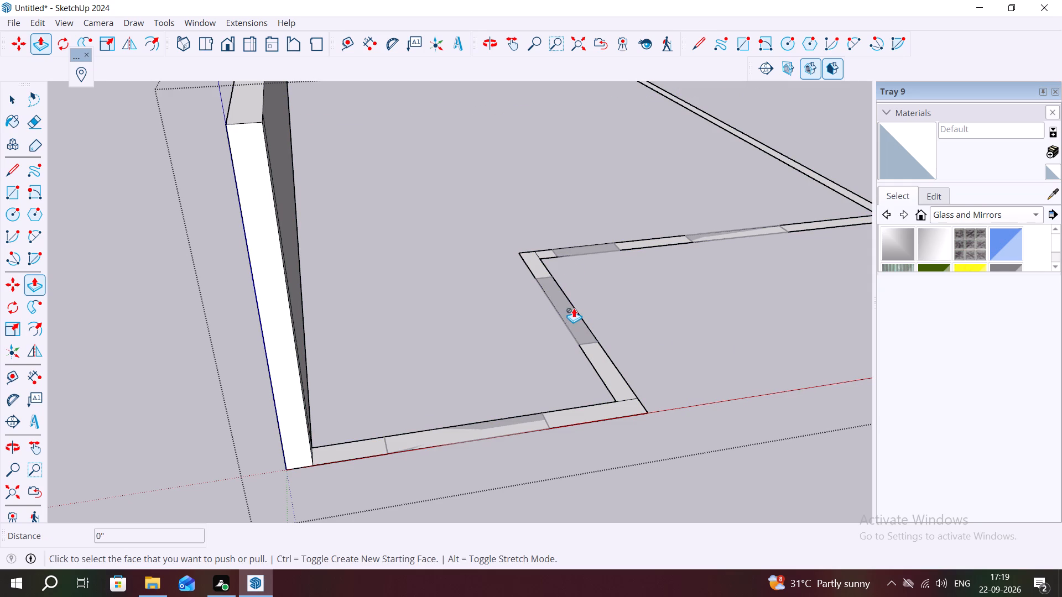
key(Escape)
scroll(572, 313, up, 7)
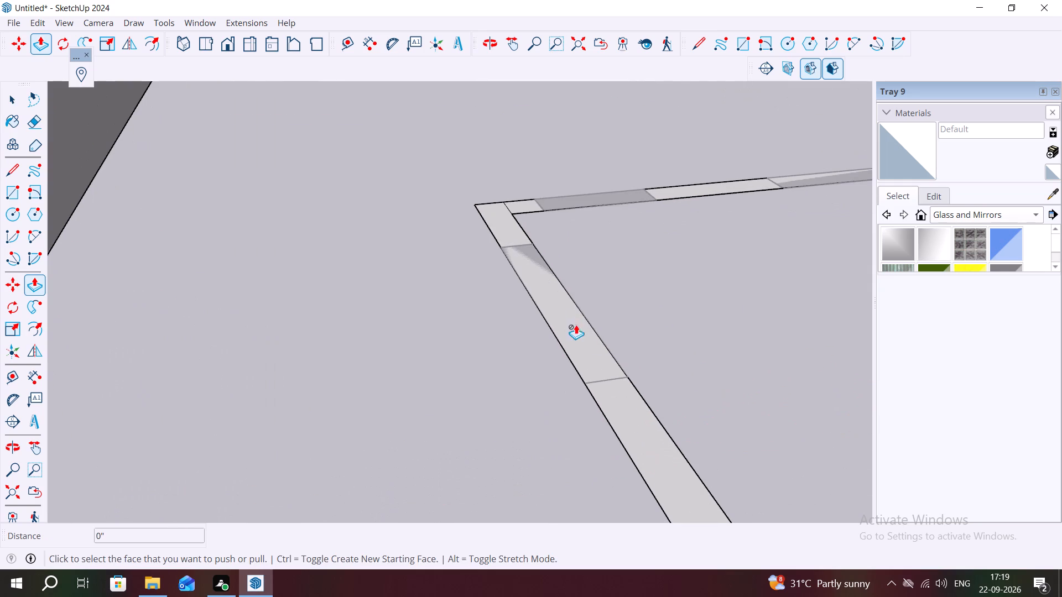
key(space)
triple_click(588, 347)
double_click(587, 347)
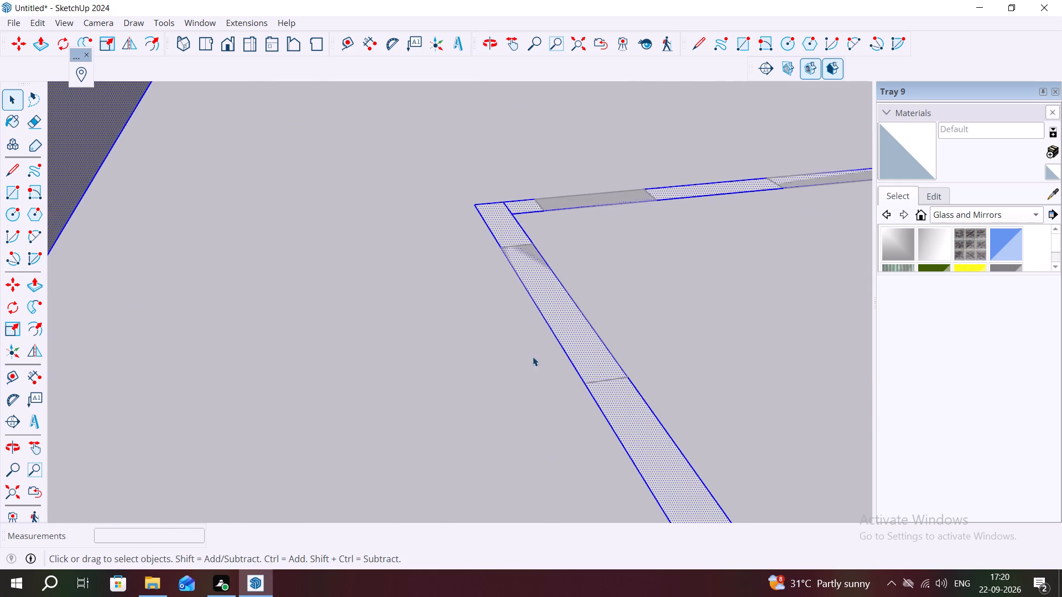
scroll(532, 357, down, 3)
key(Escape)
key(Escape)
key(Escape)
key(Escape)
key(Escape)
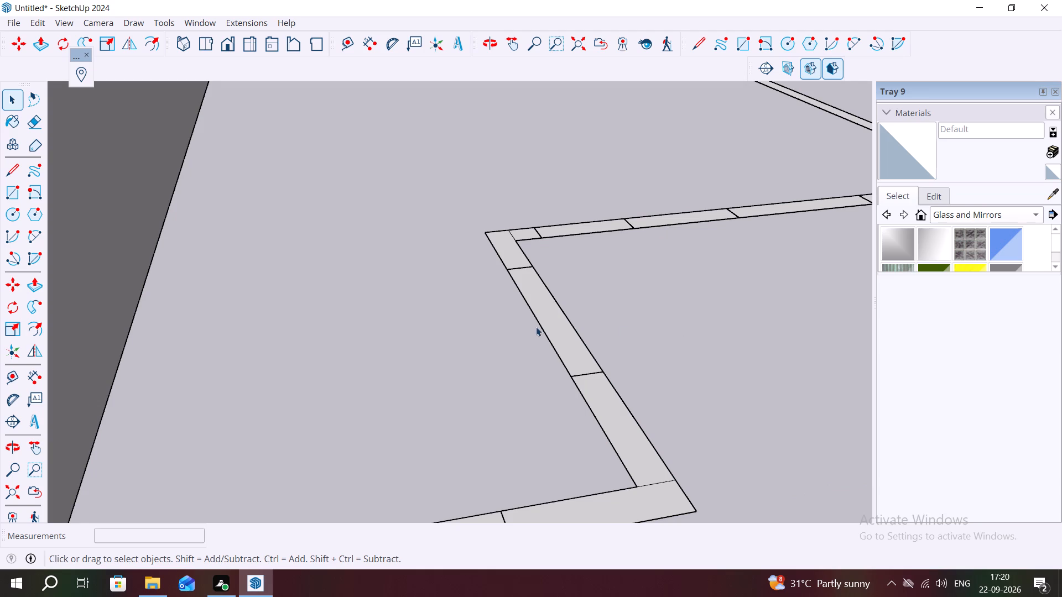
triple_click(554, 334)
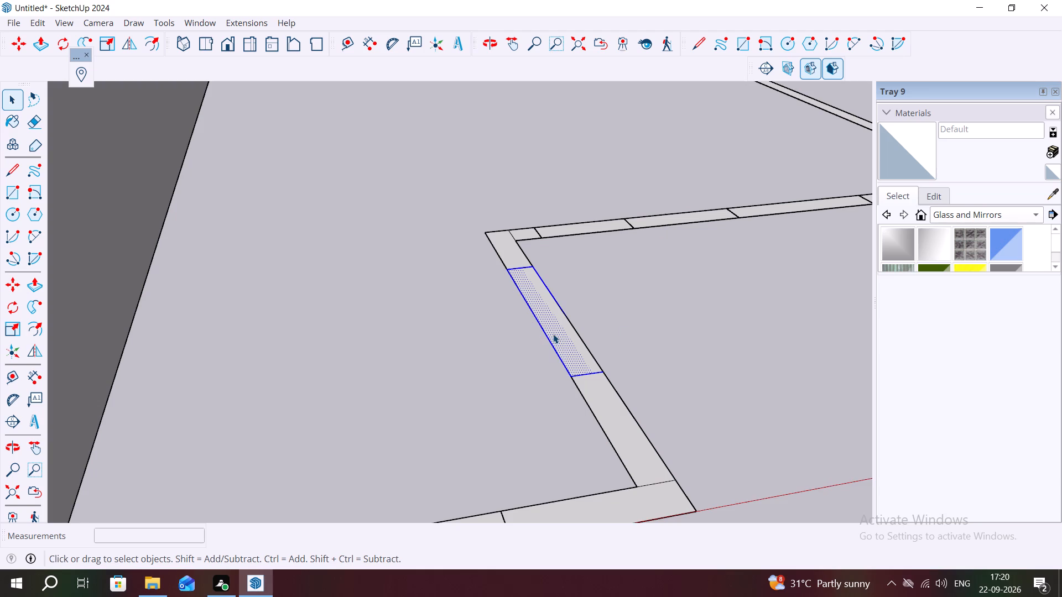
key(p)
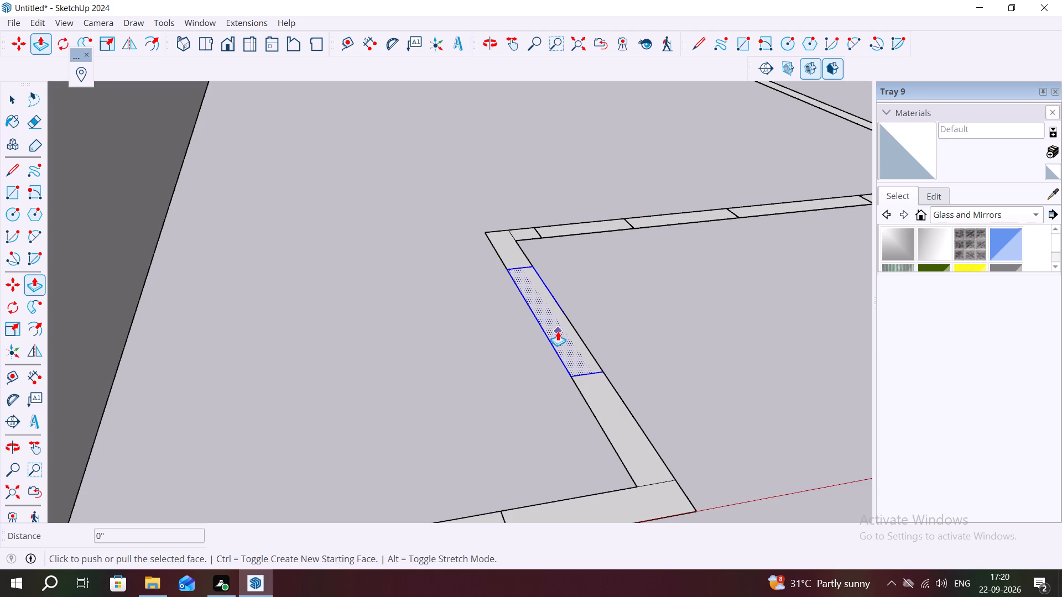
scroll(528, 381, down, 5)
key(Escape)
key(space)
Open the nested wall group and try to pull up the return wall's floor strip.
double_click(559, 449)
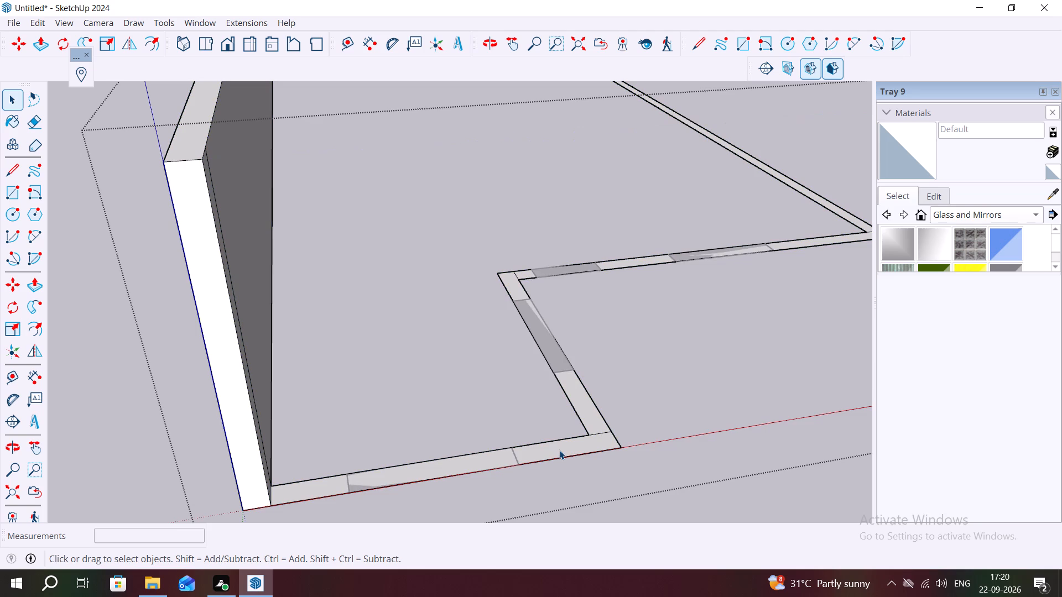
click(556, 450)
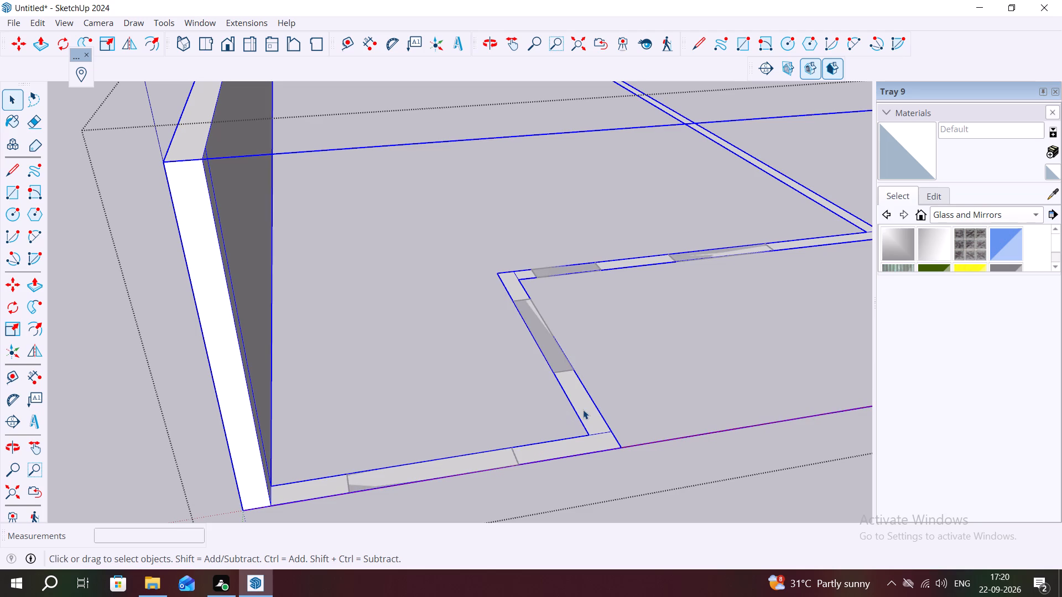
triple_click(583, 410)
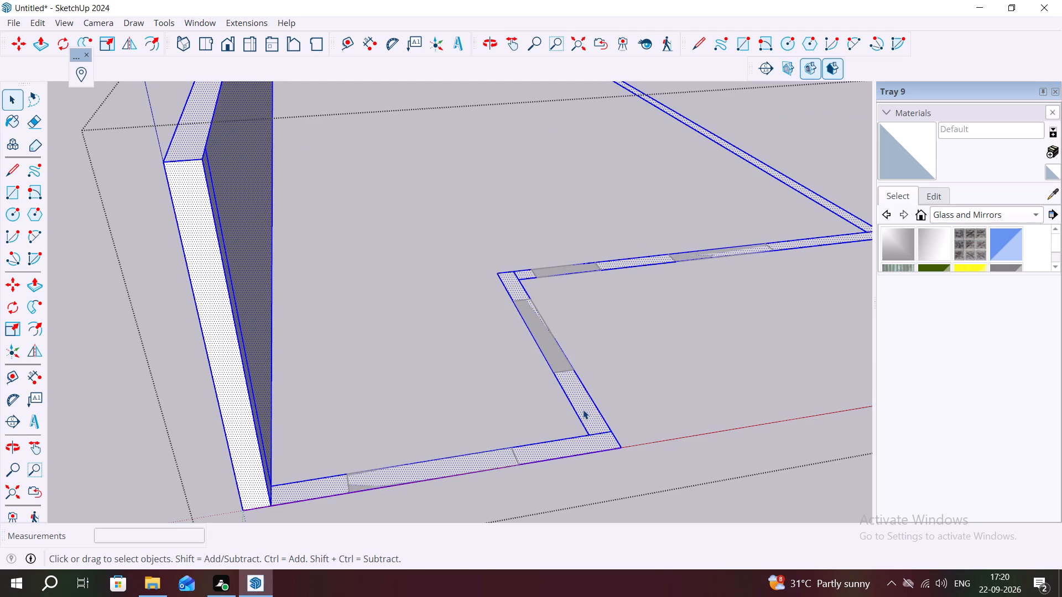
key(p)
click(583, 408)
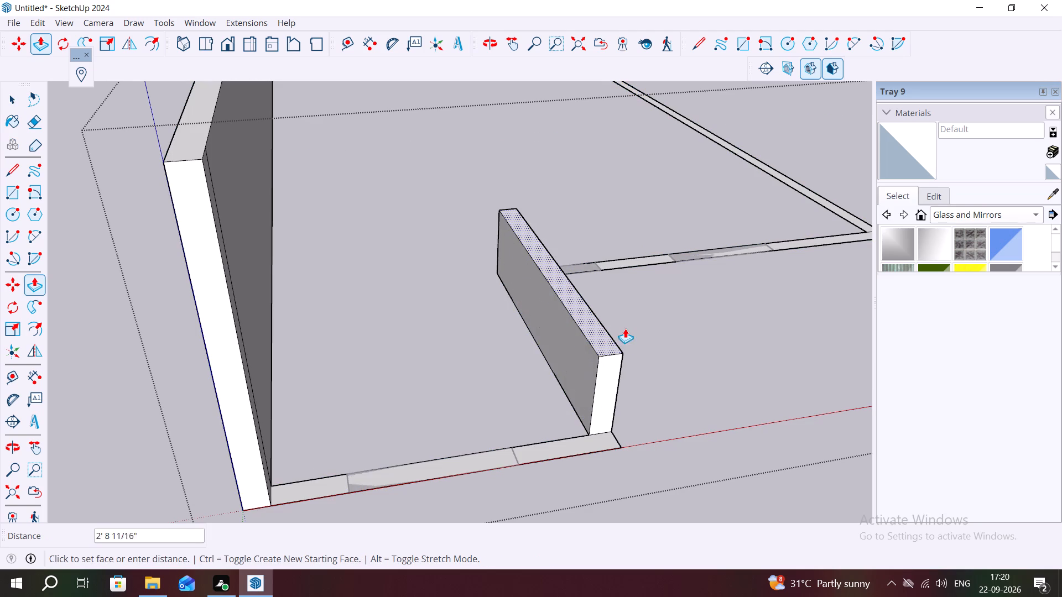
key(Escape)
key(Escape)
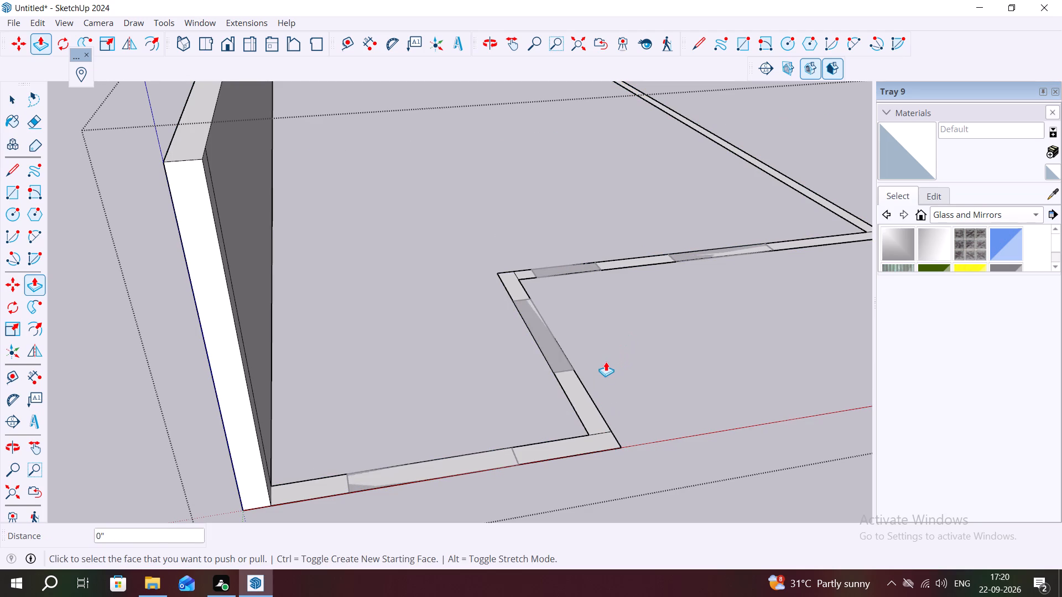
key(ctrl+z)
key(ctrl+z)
Pull the opening rectangle on the short front wall's floor strip up freehand into a low block.
scroll(591, 409, down, 3)
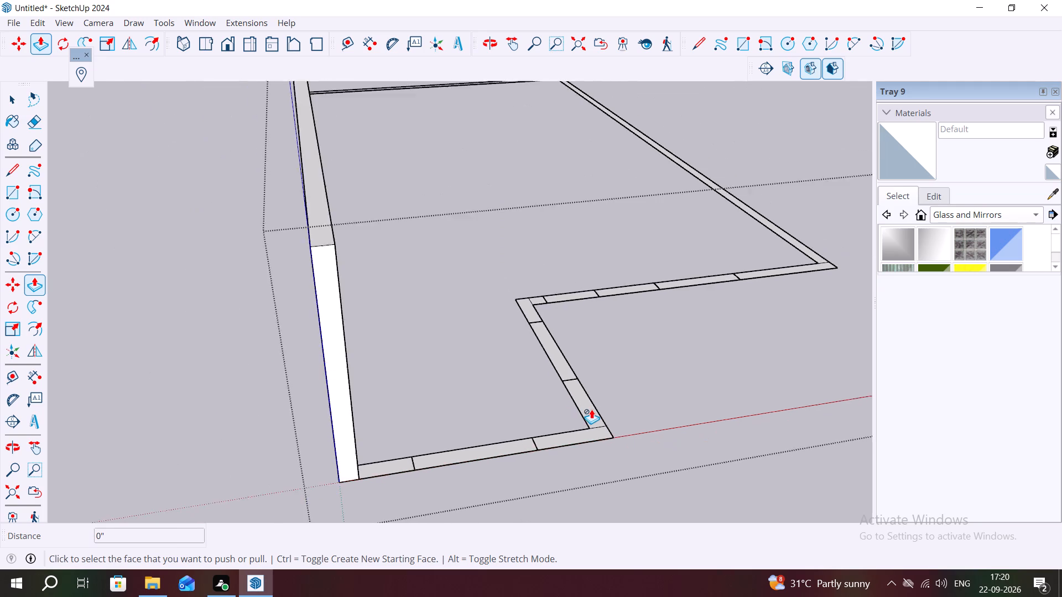
scroll(591, 409, down, 3)
key(space)
triple_click(509, 442)
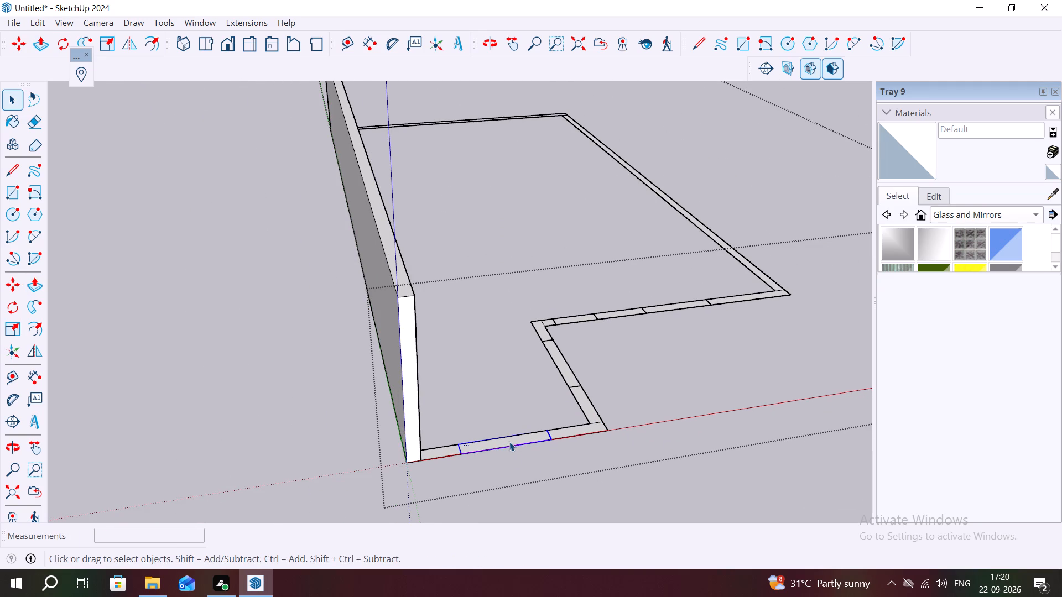
key(p)
click(512, 433)
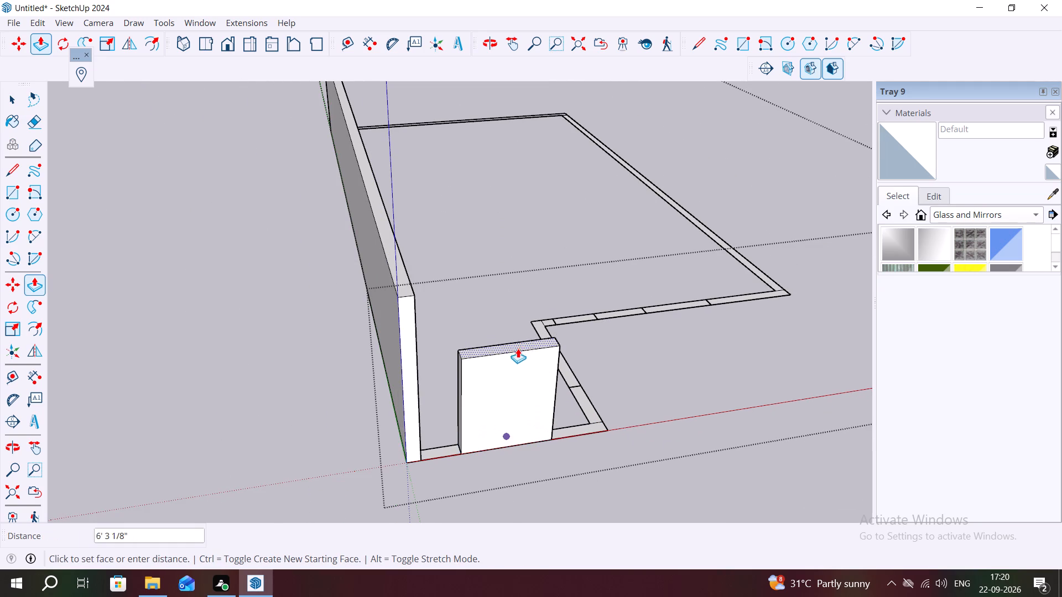
click(528, 405)
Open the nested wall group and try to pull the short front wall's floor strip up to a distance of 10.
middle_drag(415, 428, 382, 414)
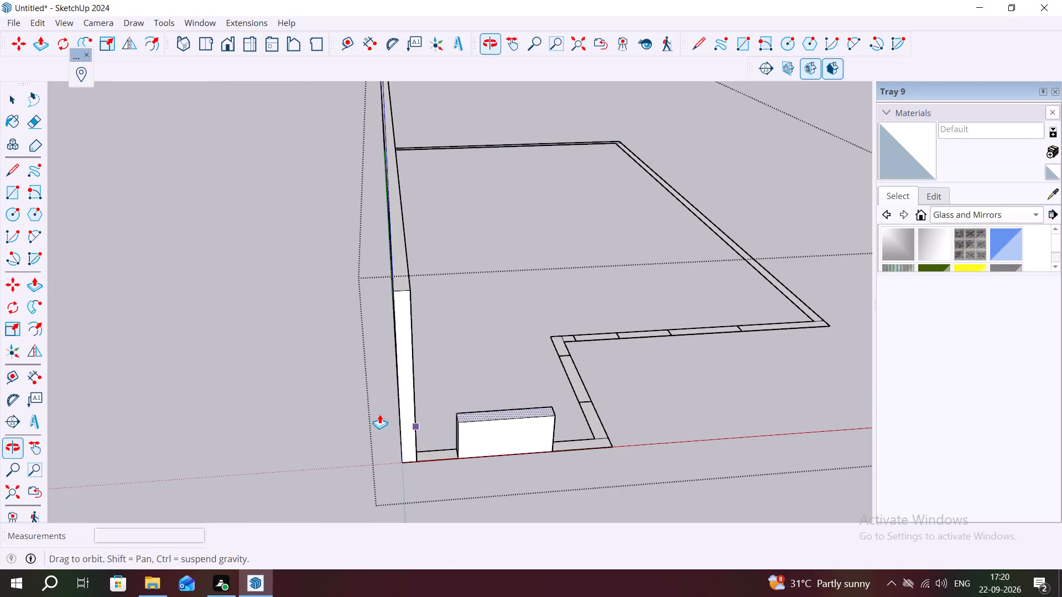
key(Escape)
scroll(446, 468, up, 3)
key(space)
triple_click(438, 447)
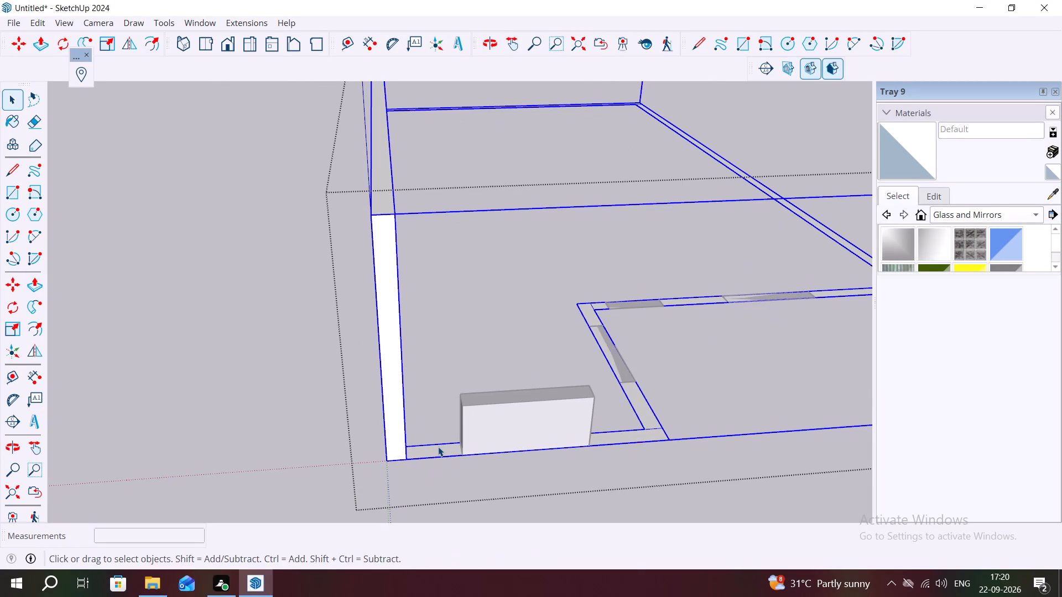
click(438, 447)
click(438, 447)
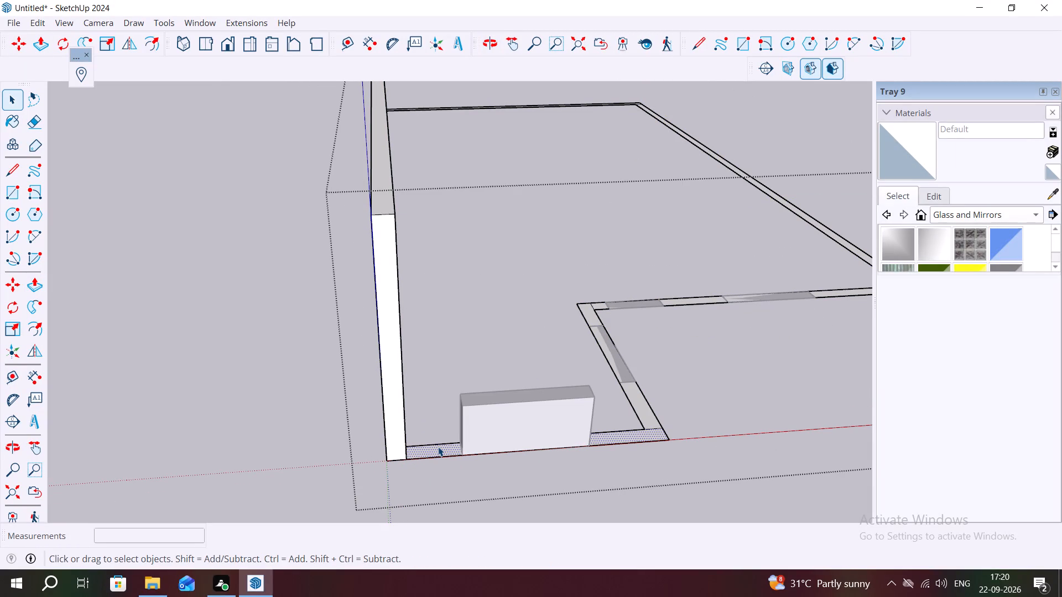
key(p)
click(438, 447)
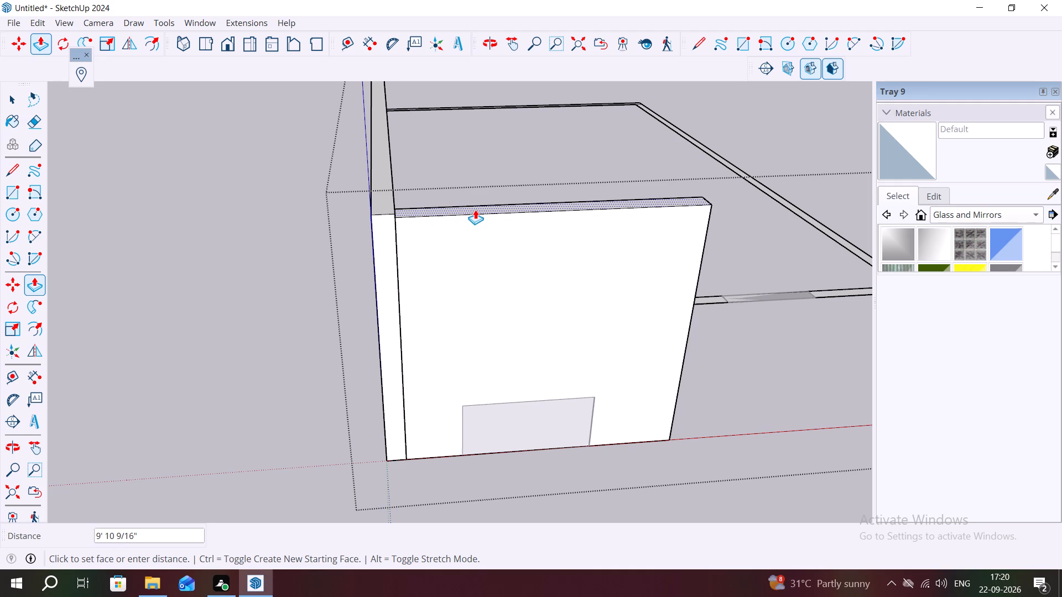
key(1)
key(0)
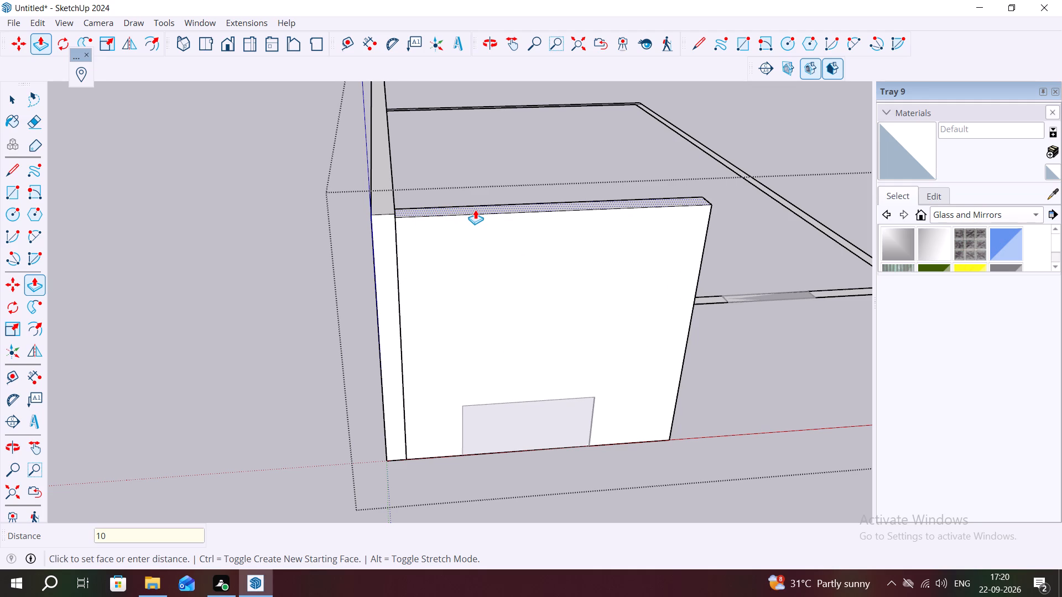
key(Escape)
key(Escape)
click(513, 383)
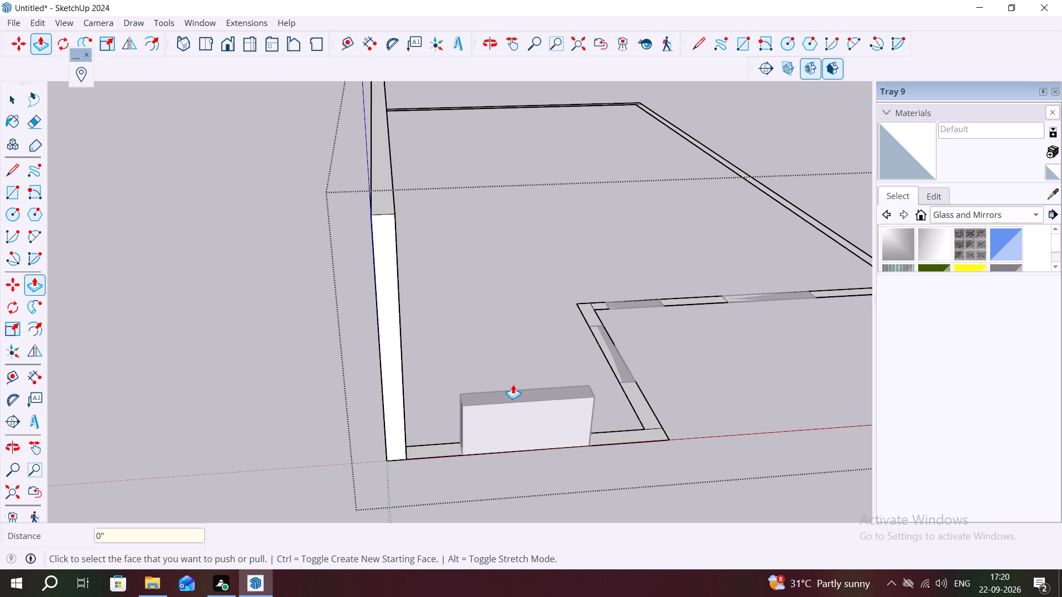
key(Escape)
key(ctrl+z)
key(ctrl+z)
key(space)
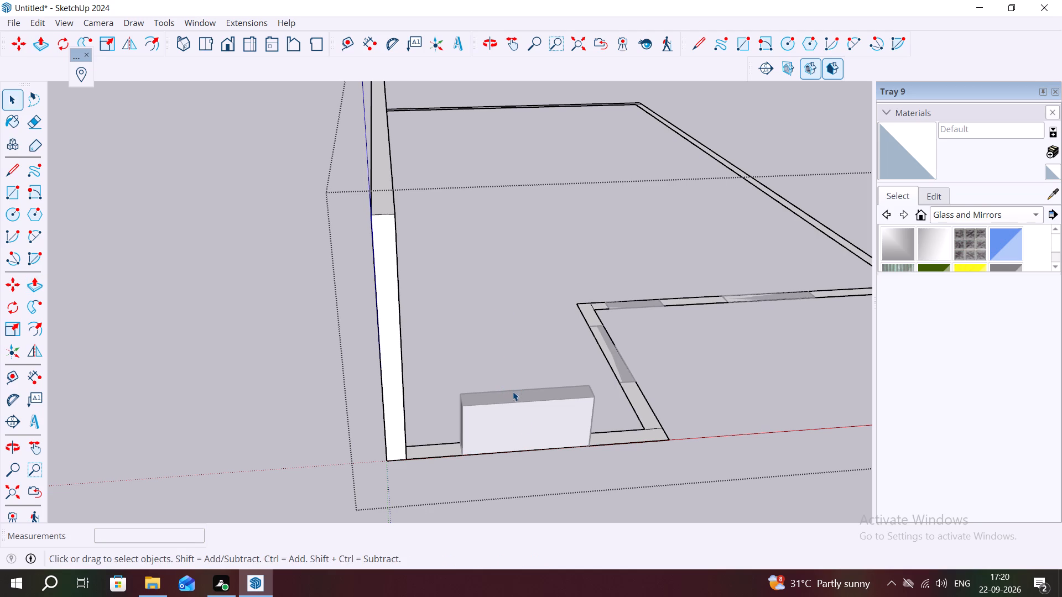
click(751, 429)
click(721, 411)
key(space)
Undo the low block raised from the opening rectangle on the short front wall's floor strip.
click(372, 412)
key(Escape)
key(Escape)
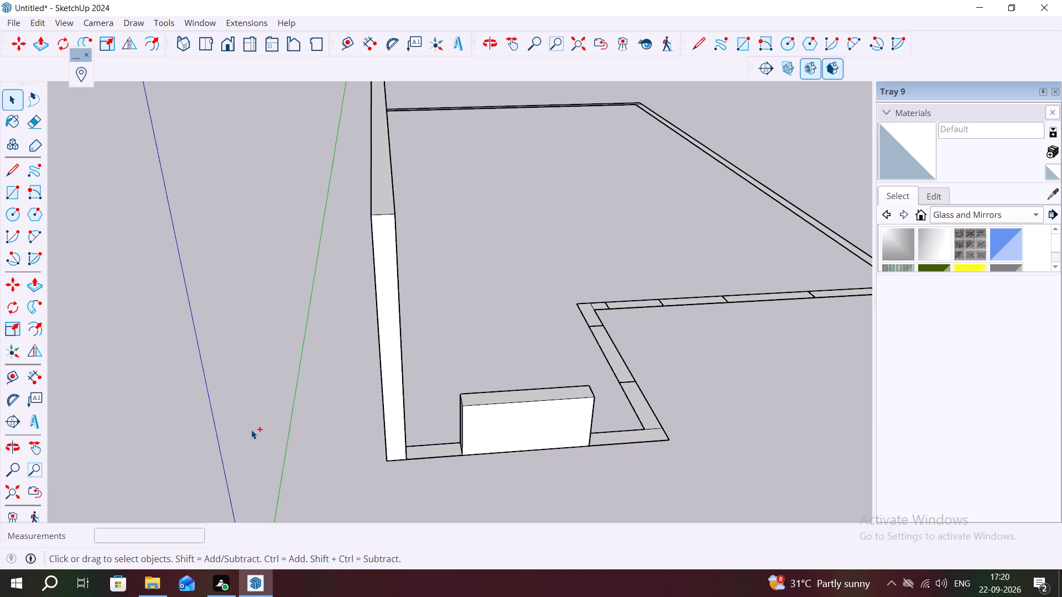
key(ctrl+z)
key(ctrl+z)
key(ctrl+z)
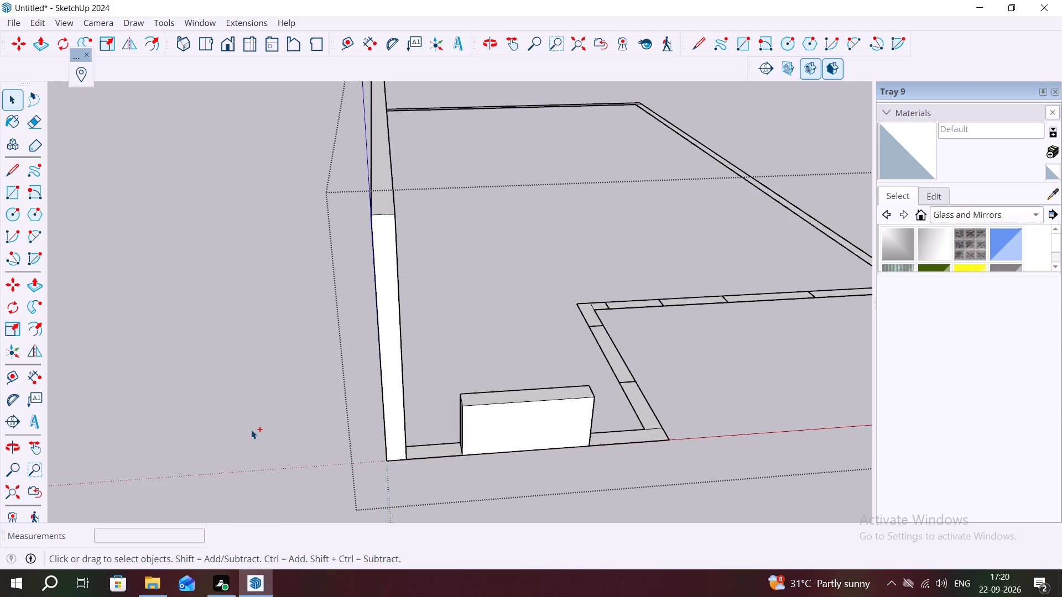
key(ctrl+z)
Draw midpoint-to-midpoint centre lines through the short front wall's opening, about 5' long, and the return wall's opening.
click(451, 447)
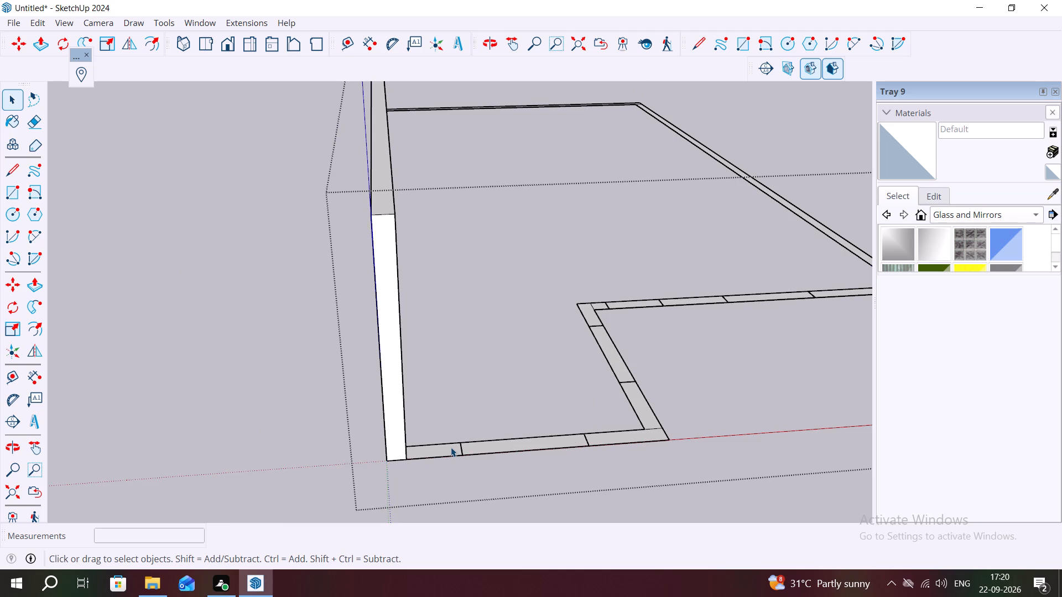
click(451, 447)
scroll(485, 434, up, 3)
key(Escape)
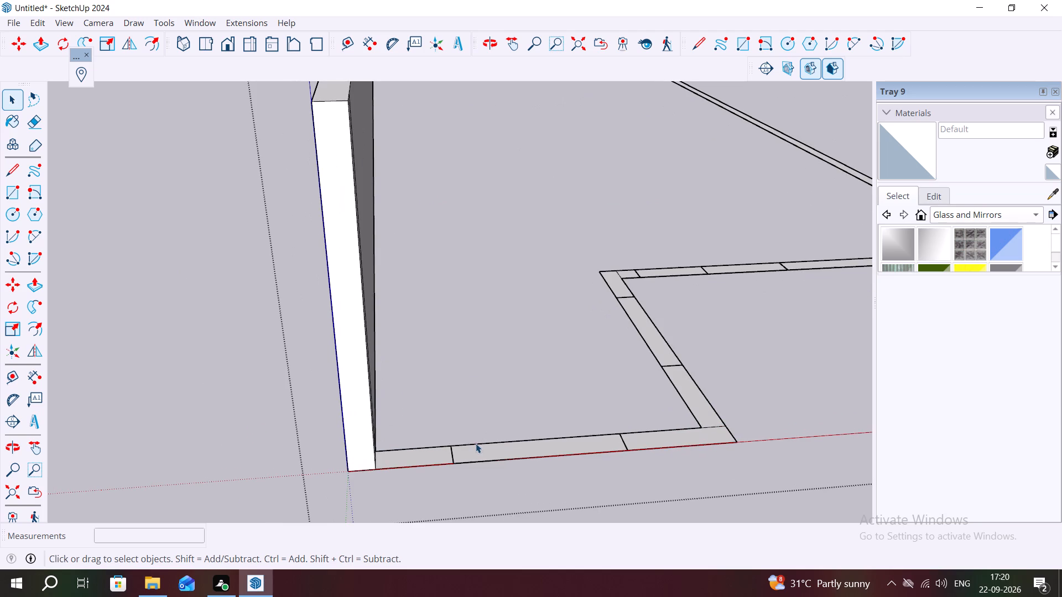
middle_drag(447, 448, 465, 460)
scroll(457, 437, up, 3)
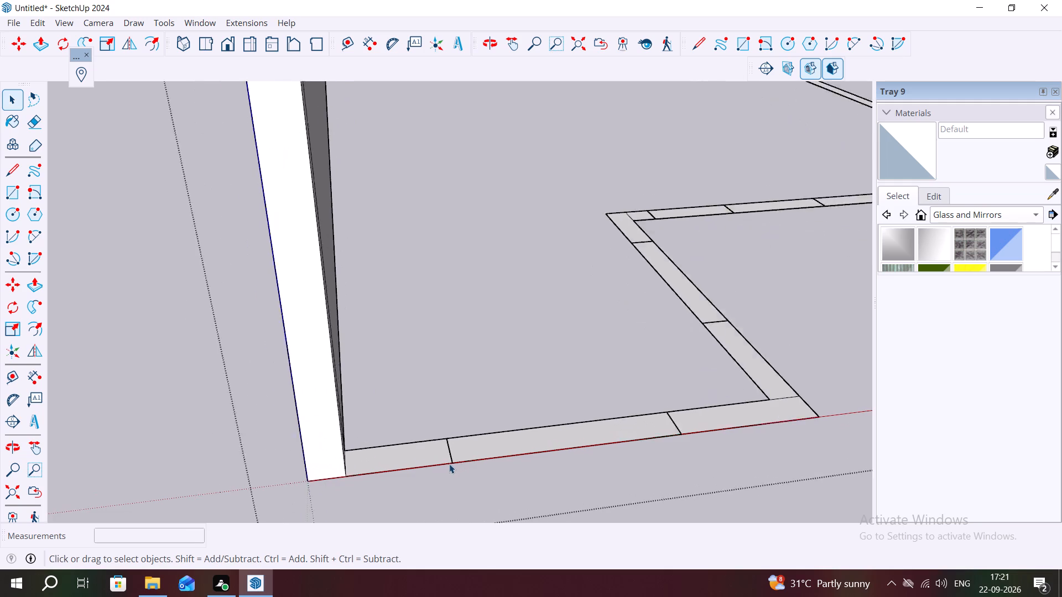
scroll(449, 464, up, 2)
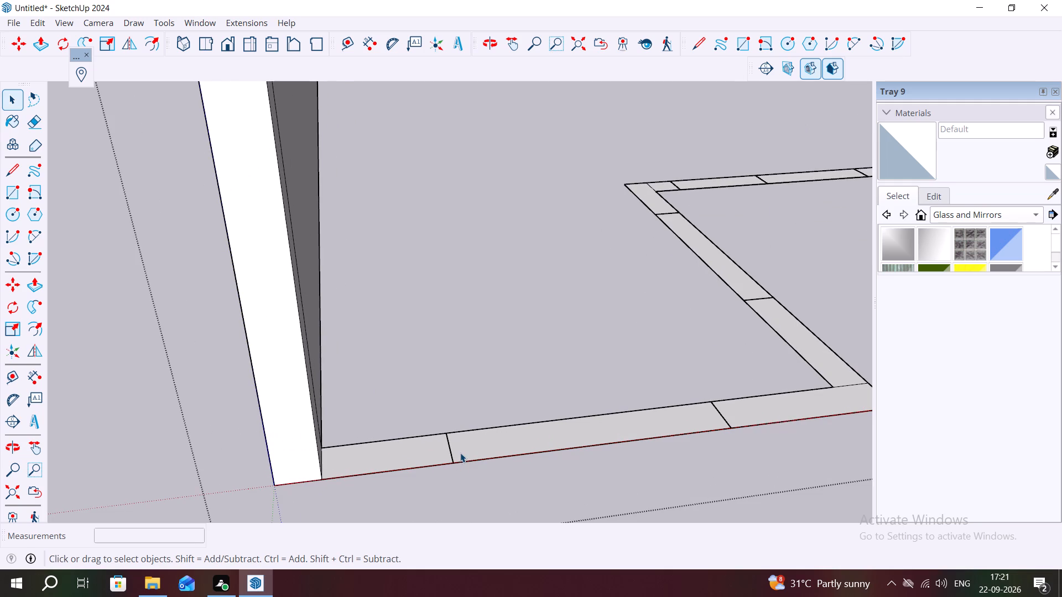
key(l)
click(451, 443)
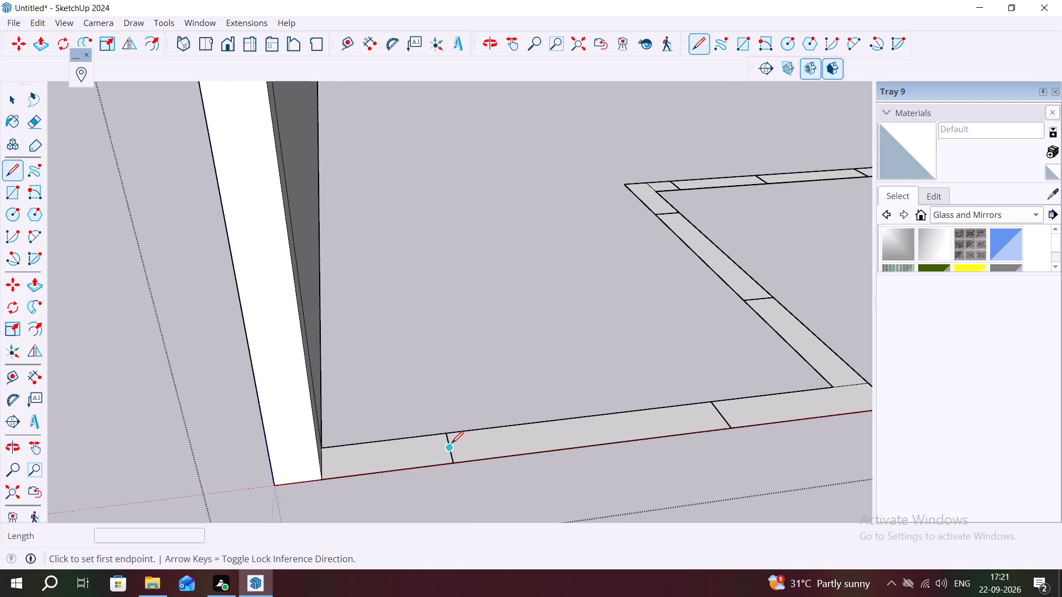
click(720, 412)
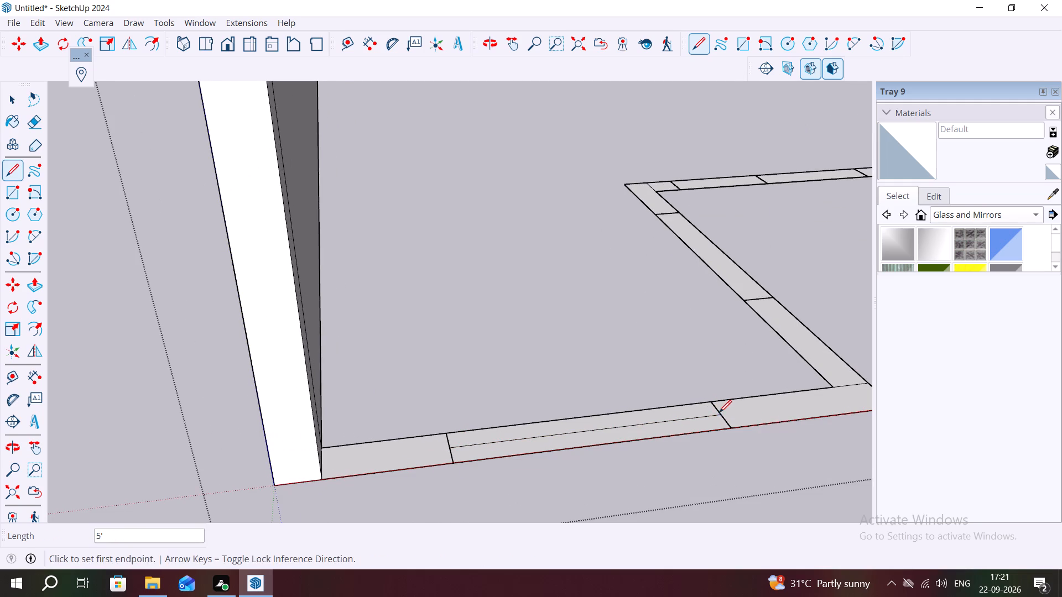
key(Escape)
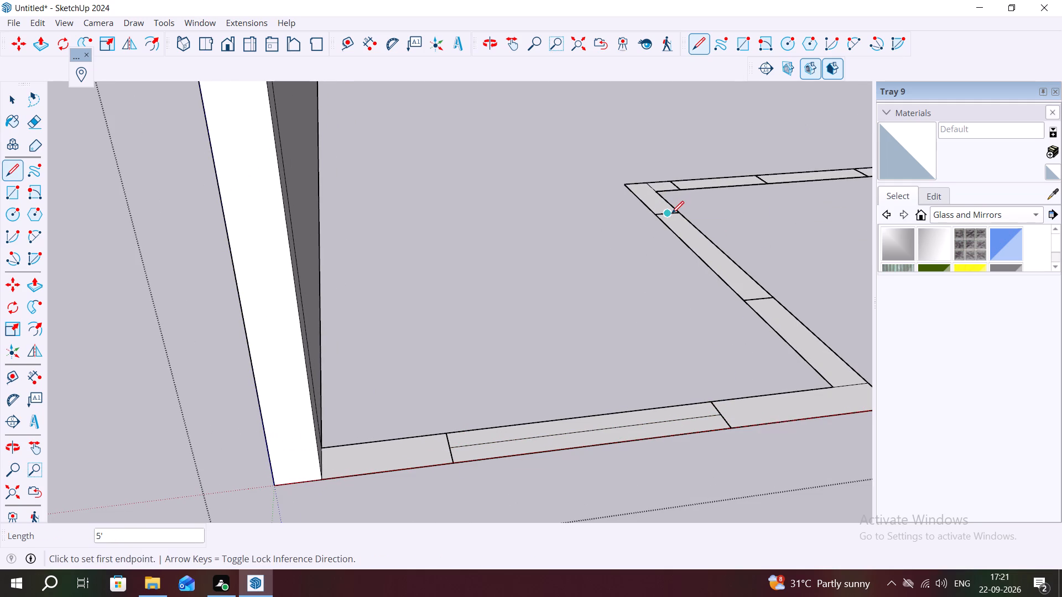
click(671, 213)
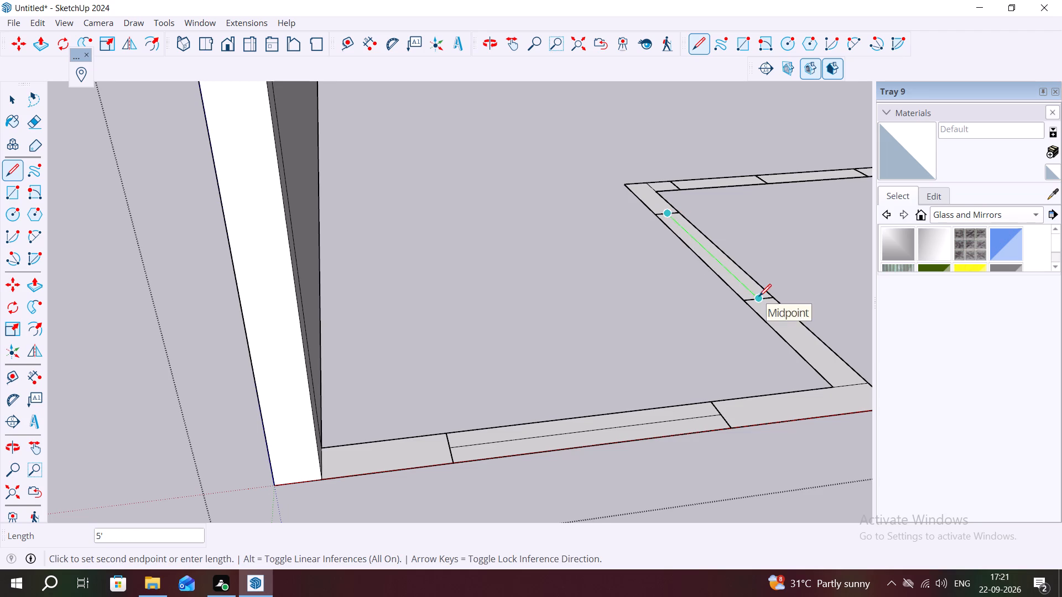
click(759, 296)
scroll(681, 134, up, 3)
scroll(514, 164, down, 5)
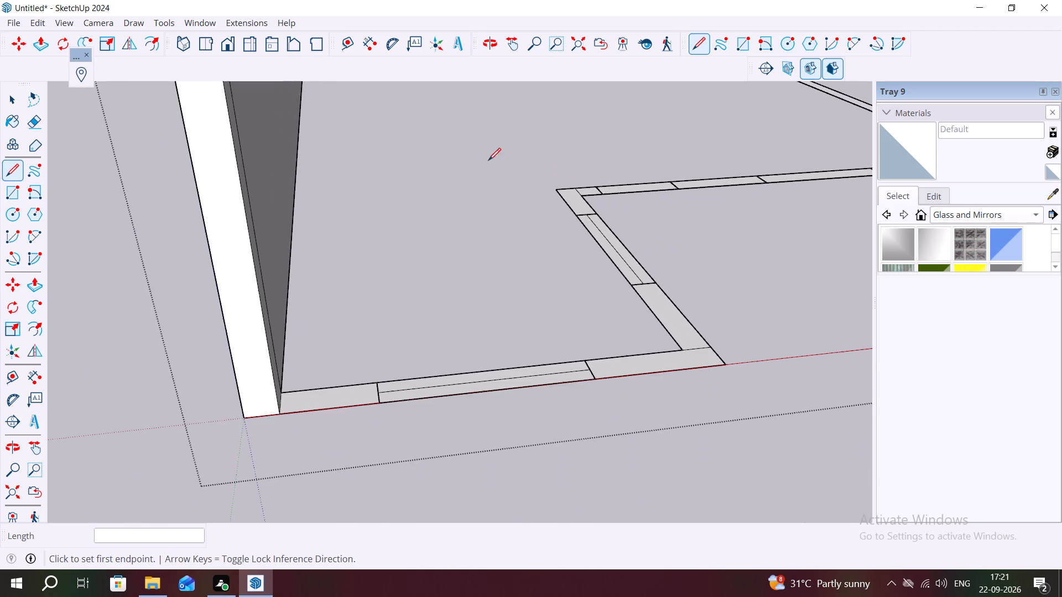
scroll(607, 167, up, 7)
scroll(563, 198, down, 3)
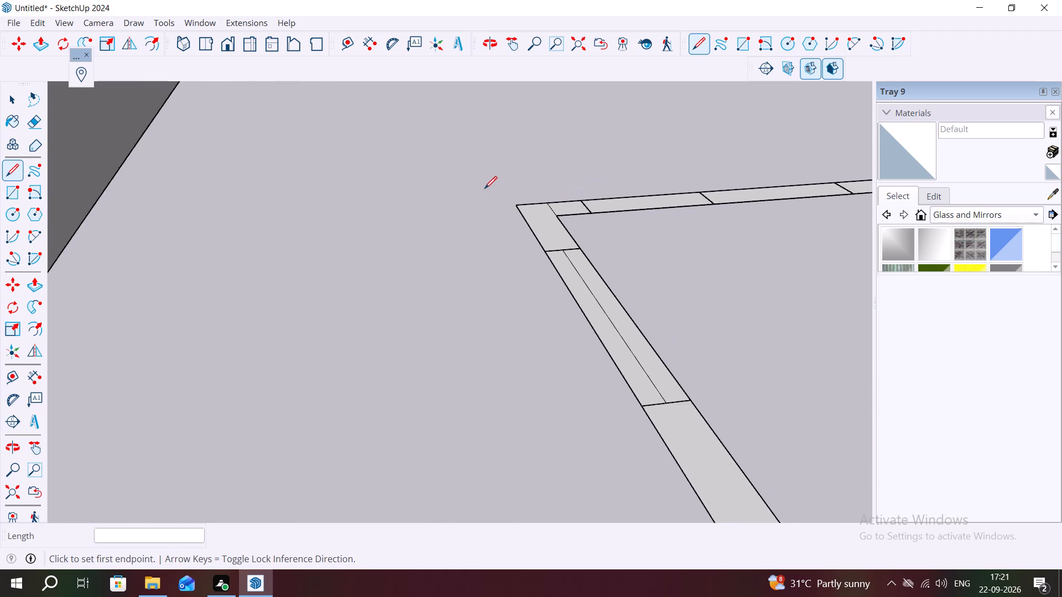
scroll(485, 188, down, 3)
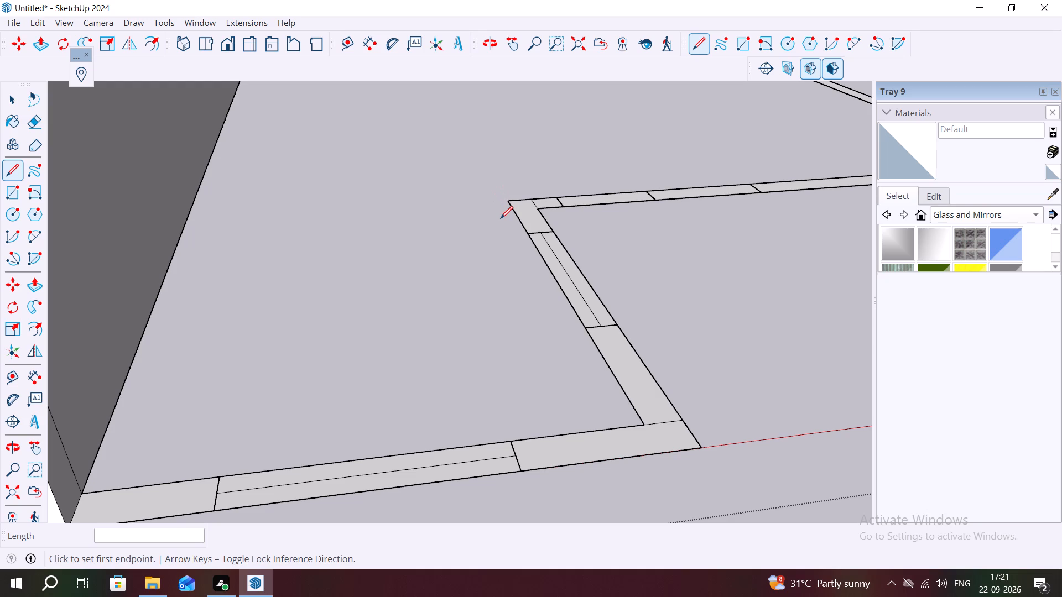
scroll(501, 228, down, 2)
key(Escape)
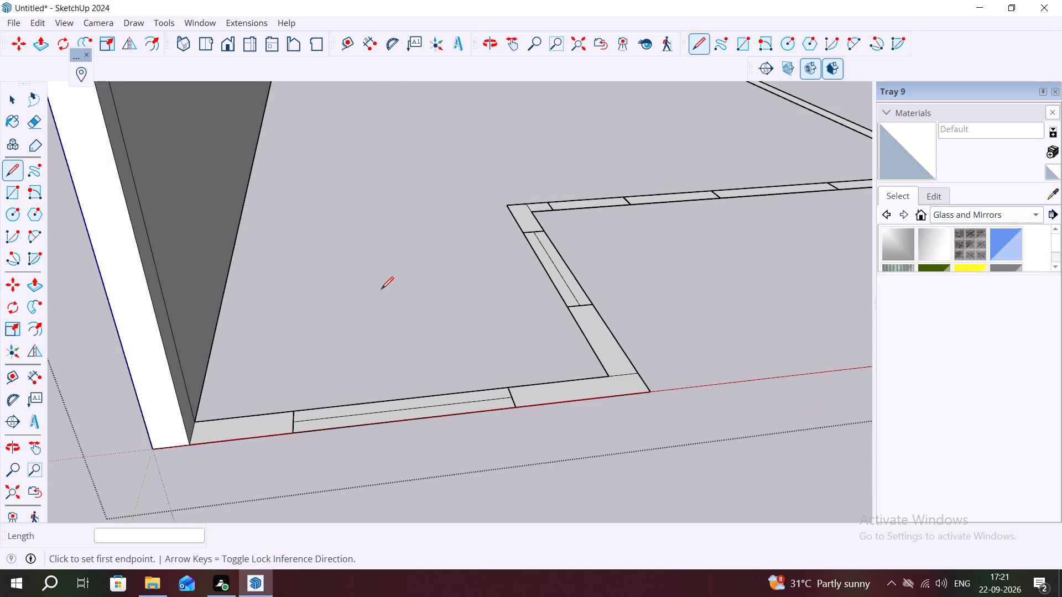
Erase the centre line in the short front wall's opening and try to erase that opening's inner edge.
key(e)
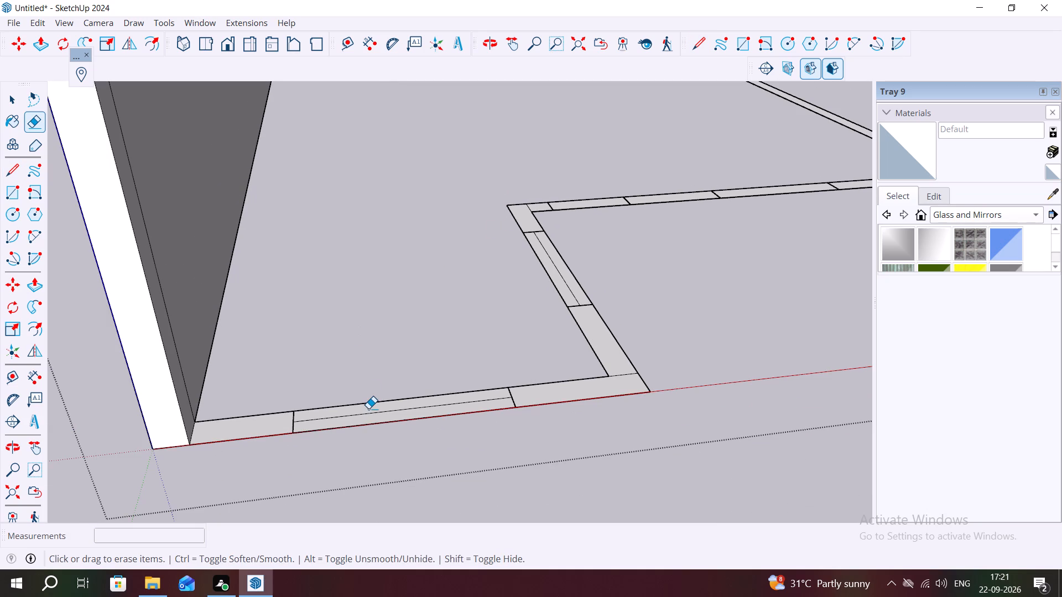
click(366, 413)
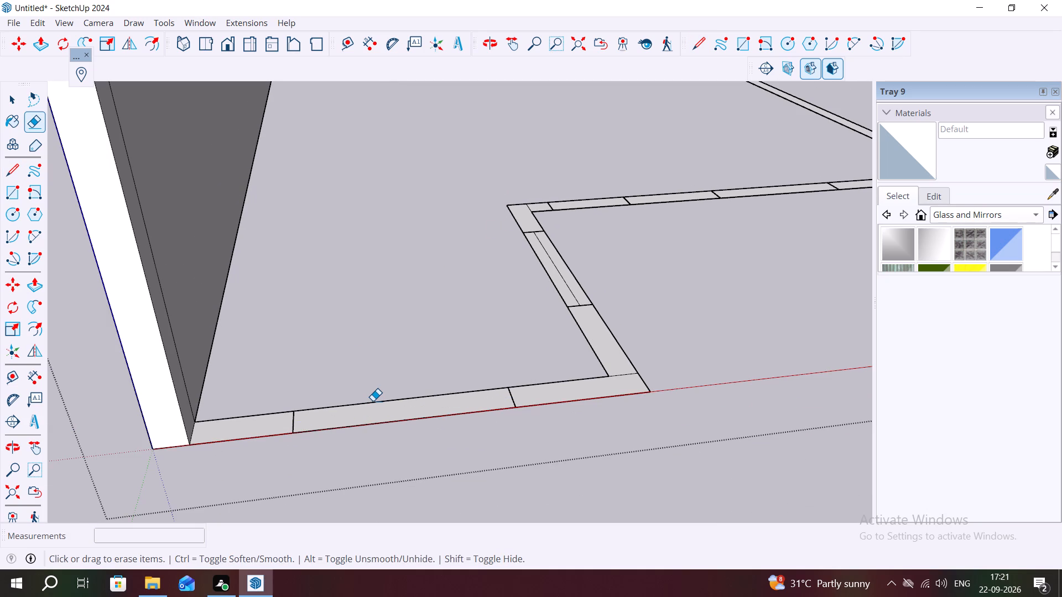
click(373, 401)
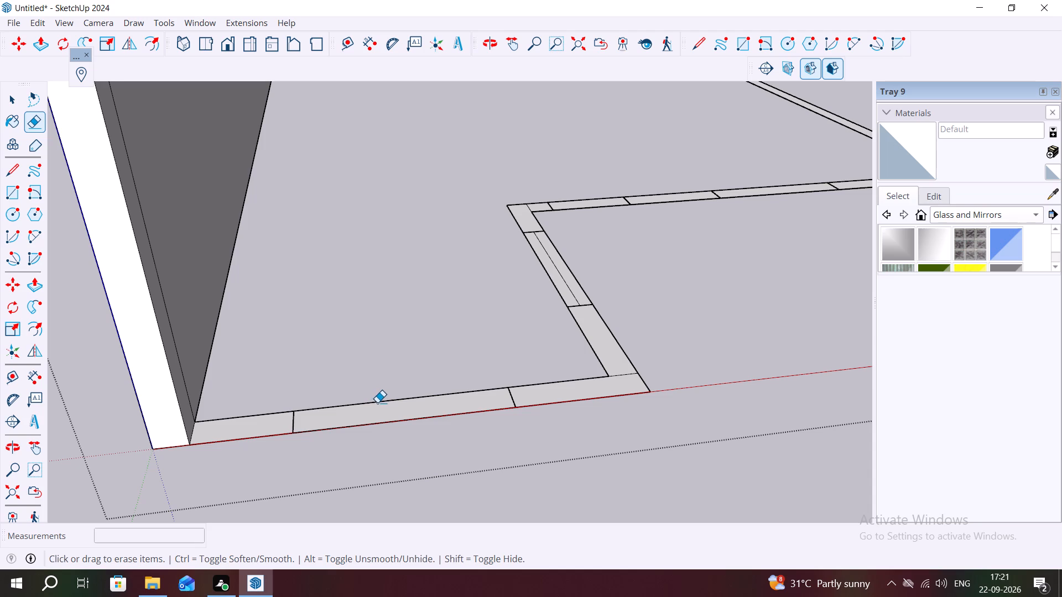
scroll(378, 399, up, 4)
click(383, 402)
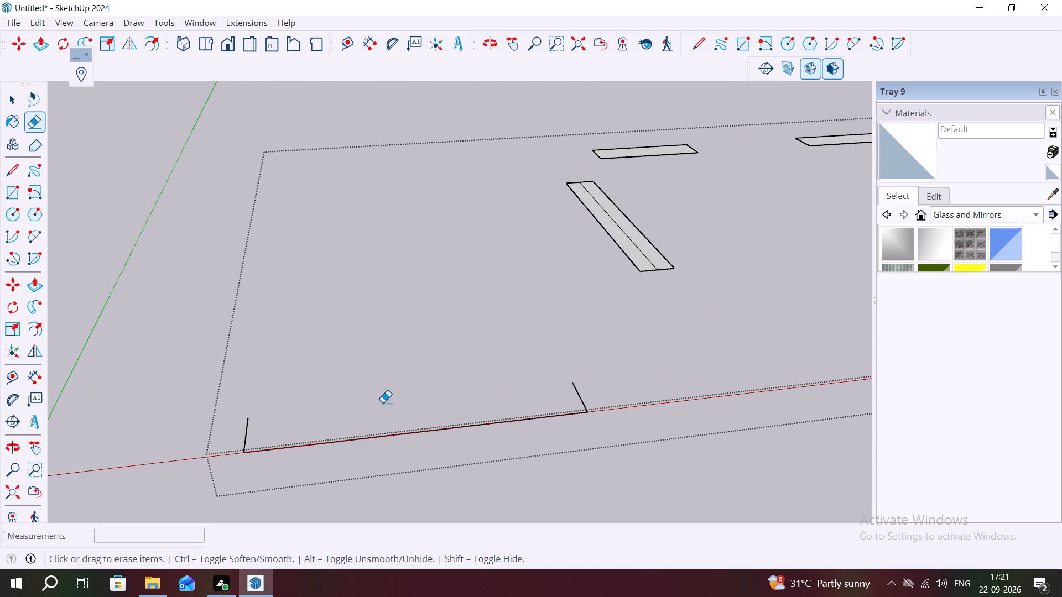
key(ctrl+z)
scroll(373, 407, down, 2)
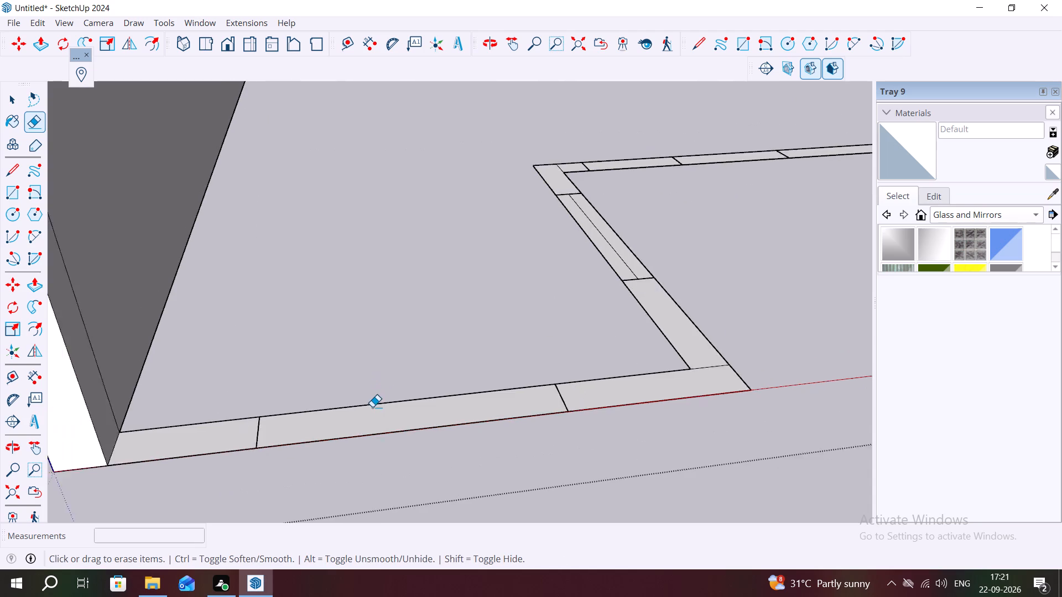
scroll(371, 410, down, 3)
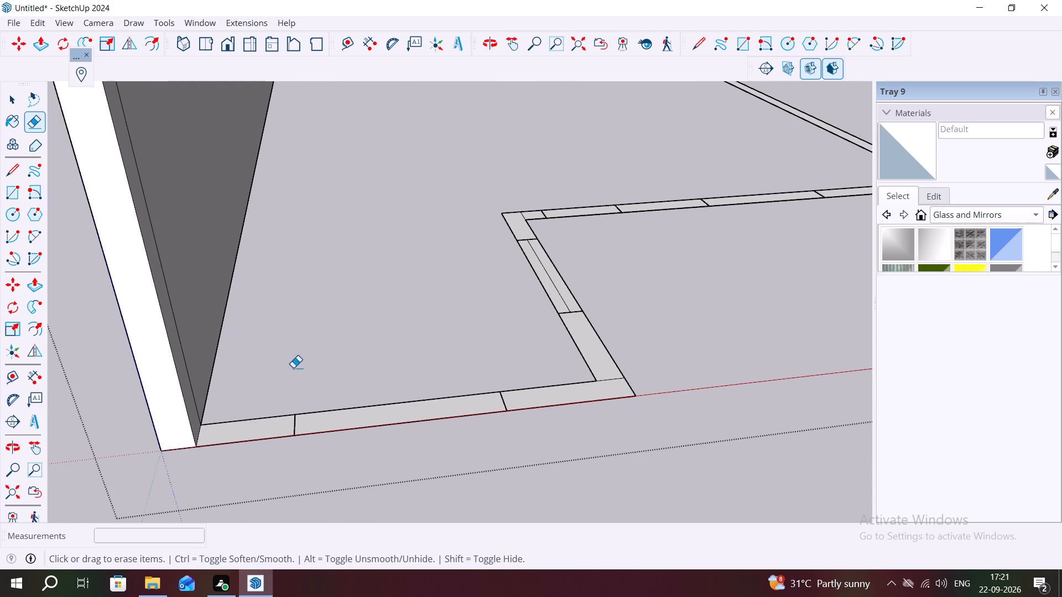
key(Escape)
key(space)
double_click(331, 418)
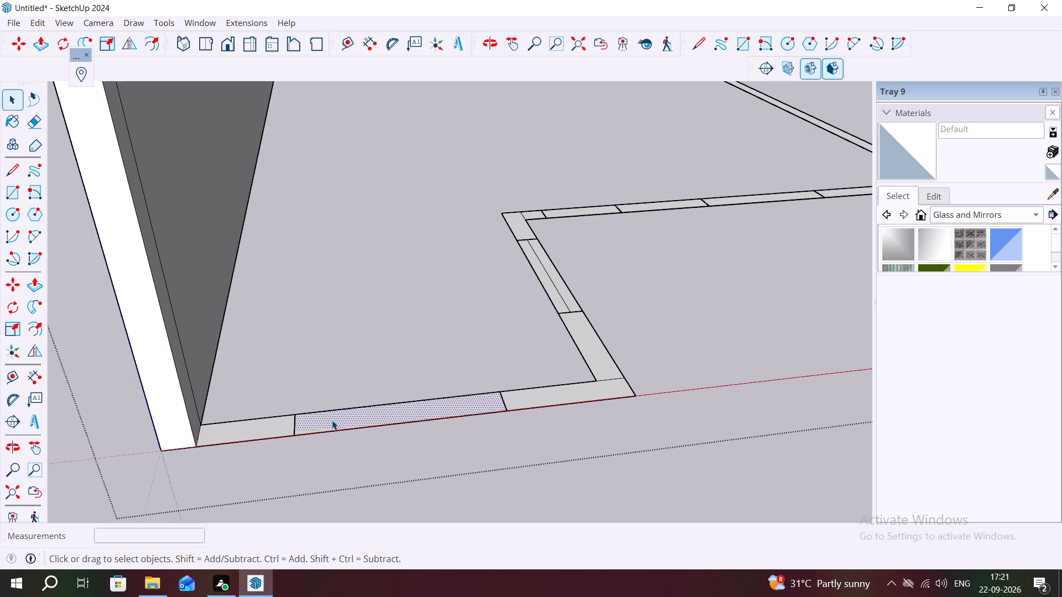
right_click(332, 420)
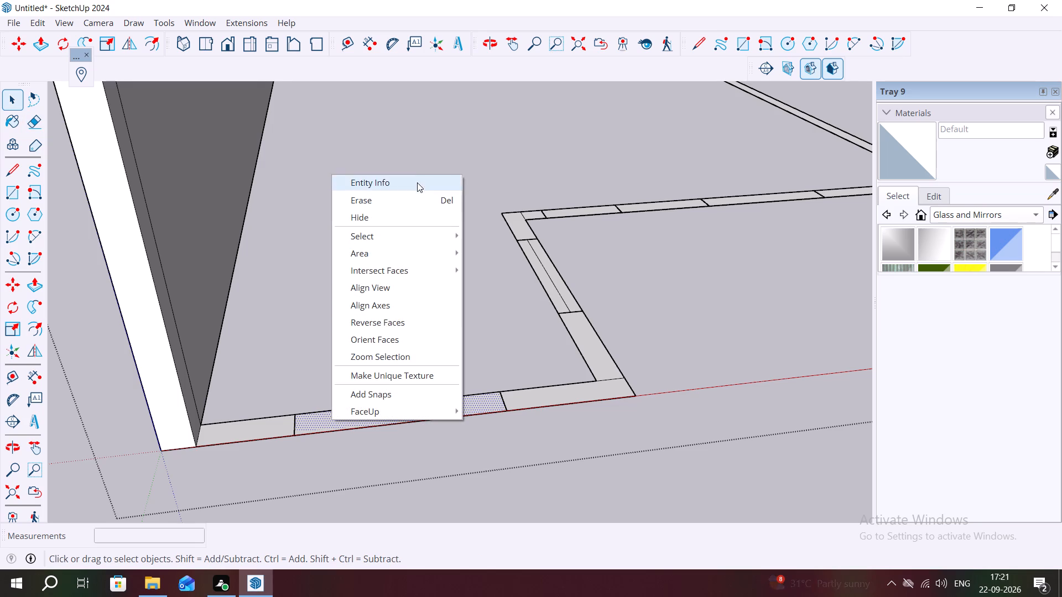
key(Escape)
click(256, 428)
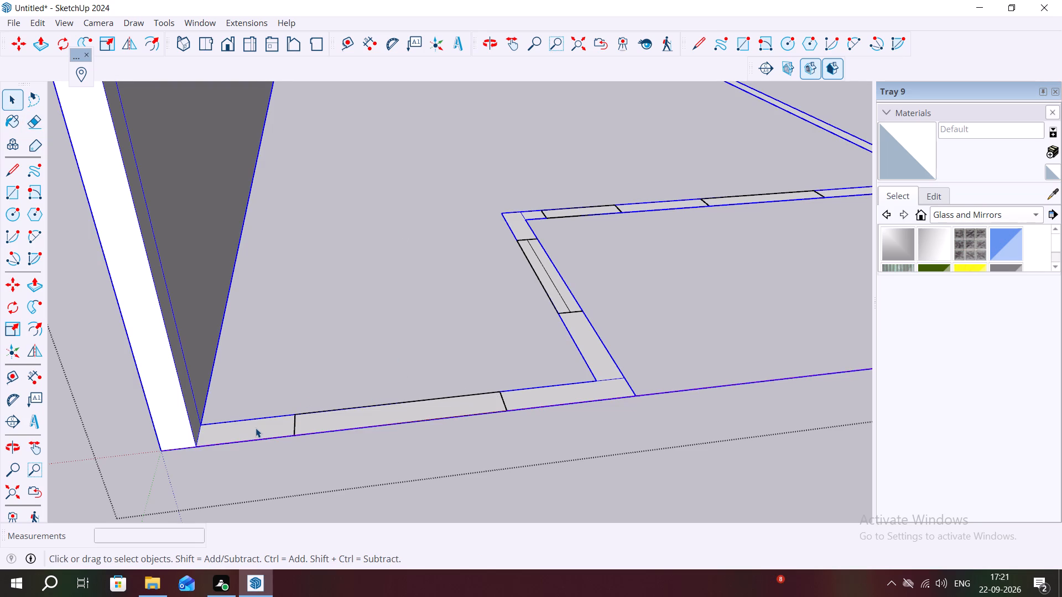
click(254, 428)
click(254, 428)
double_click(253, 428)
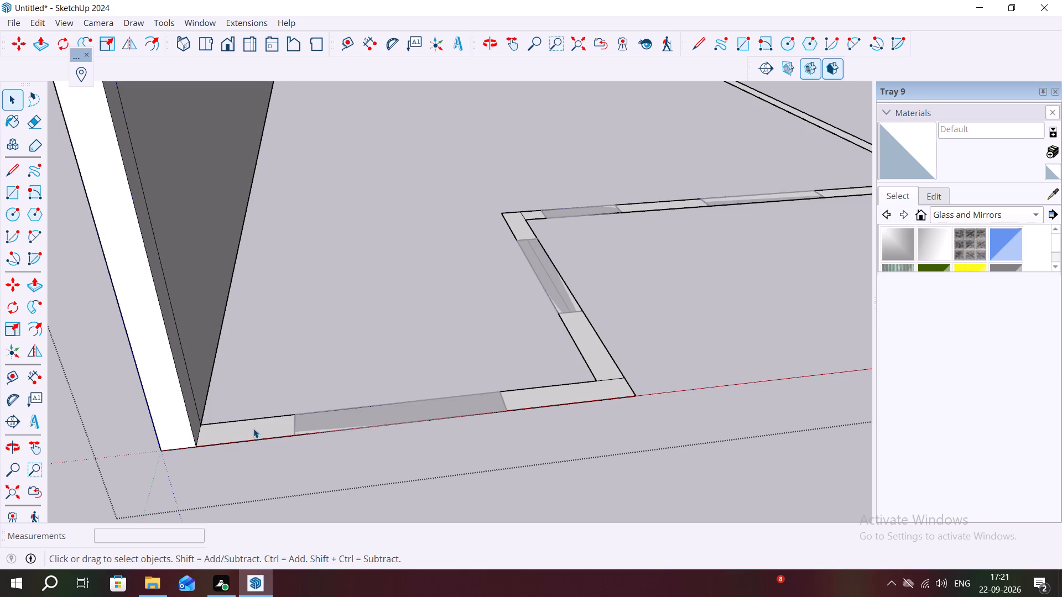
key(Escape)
Undo the centre-line edits in the short front wall's and return wall's openings.
key(ctrl+z)
key(ctrl+z)
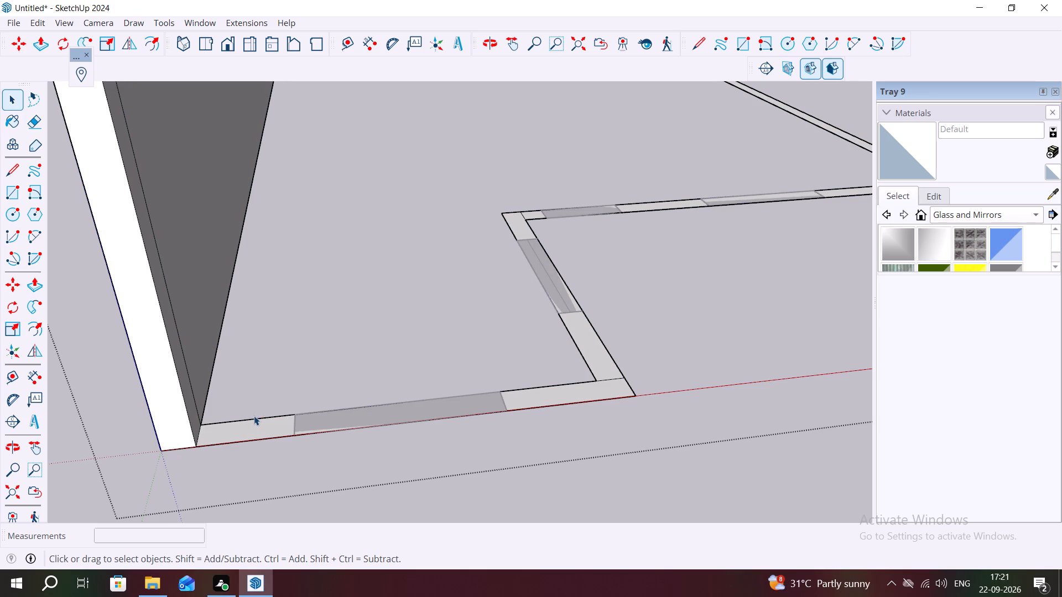
key(ctrl+z)
key(ctrl+z)
key(ctrl+z)
key(ctrl+z)
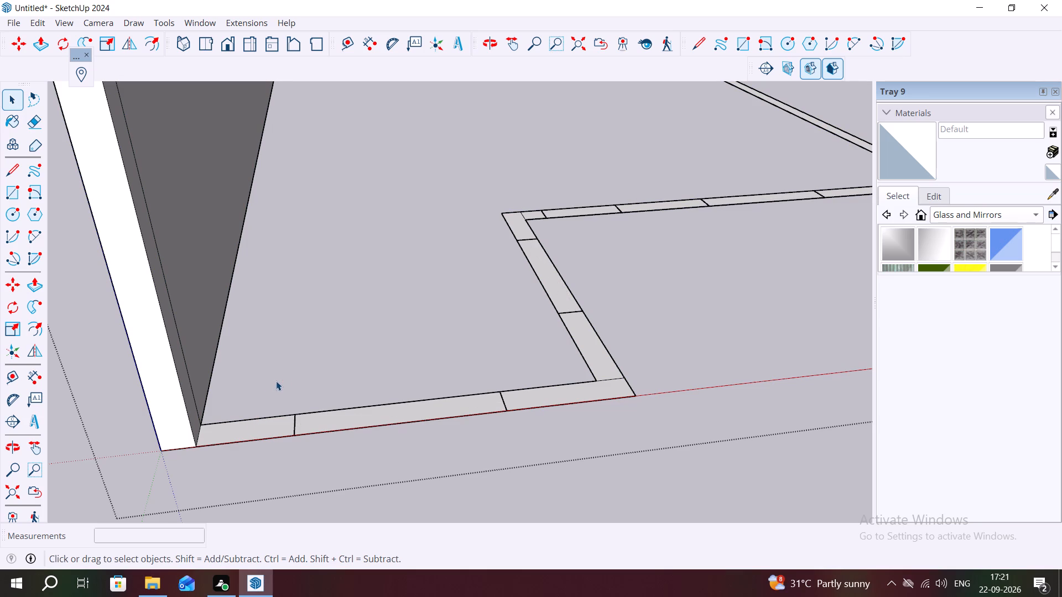
Keep undoing back to before the opening rectangles were drawn on the floor strips of the front and return walls.
key(ctrl+z)
key(ctrl+z)
key(ctrl+z)
key(ctrl+z)
key(ctrl+z)
key(ctrl+z)
key(ctrl+z)
scroll(318, 373, down, 8)
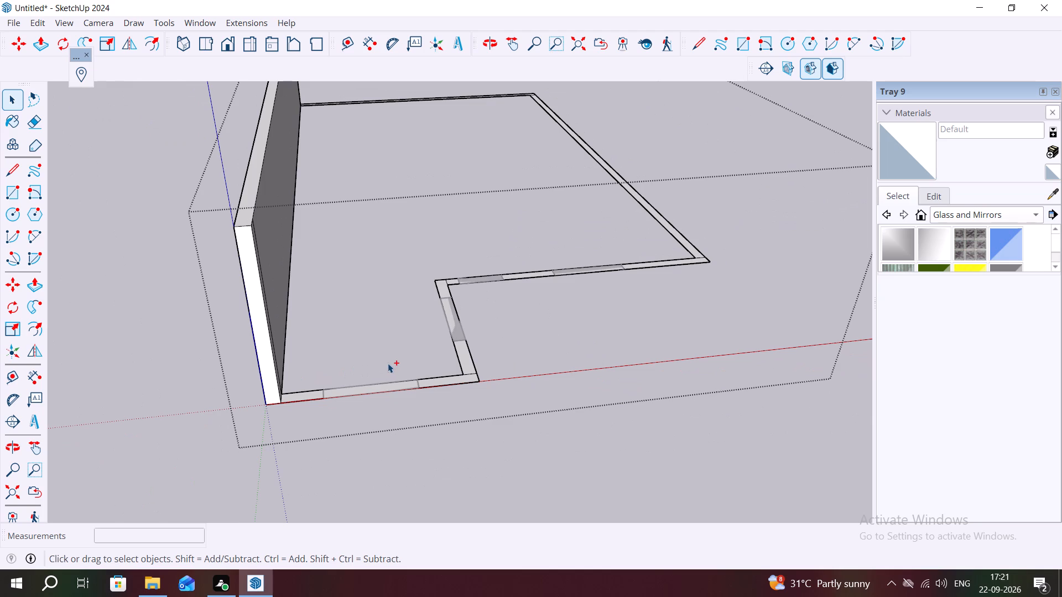
key(ctrl+z)
key(ctrl+z)
key(ctrl+z)
key(ctrl+z)
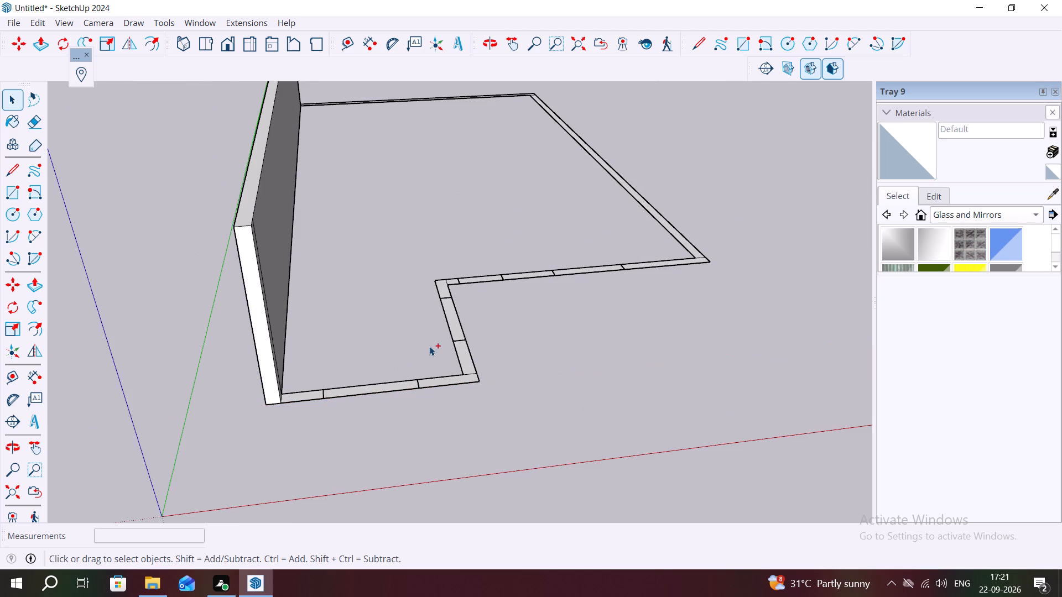
key(ctrl+z)
click(306, 393)
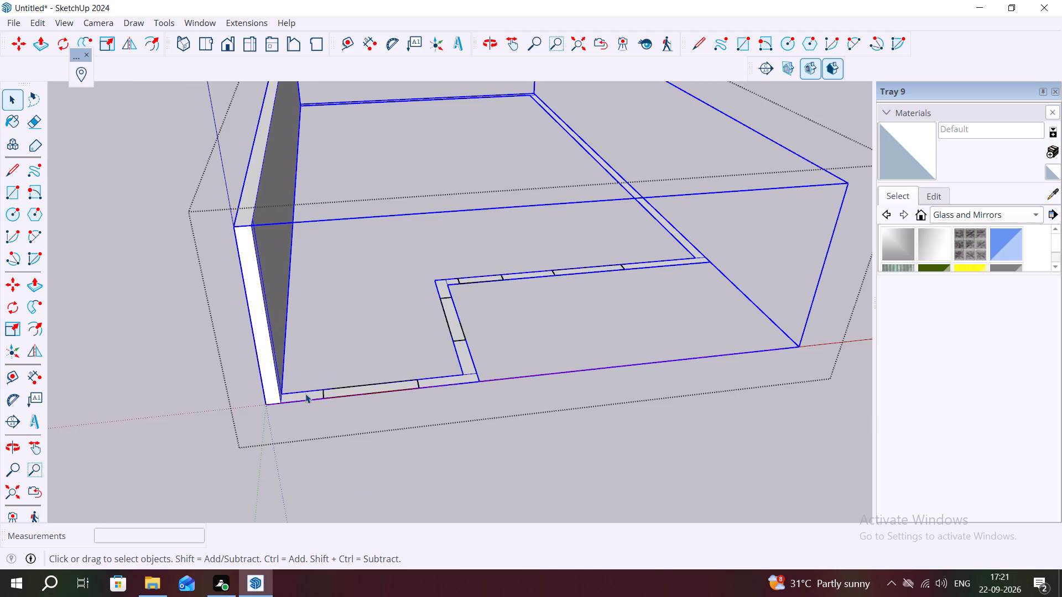
key(ctrl+z)
key(ctrl+z)
key(ctrl+z)
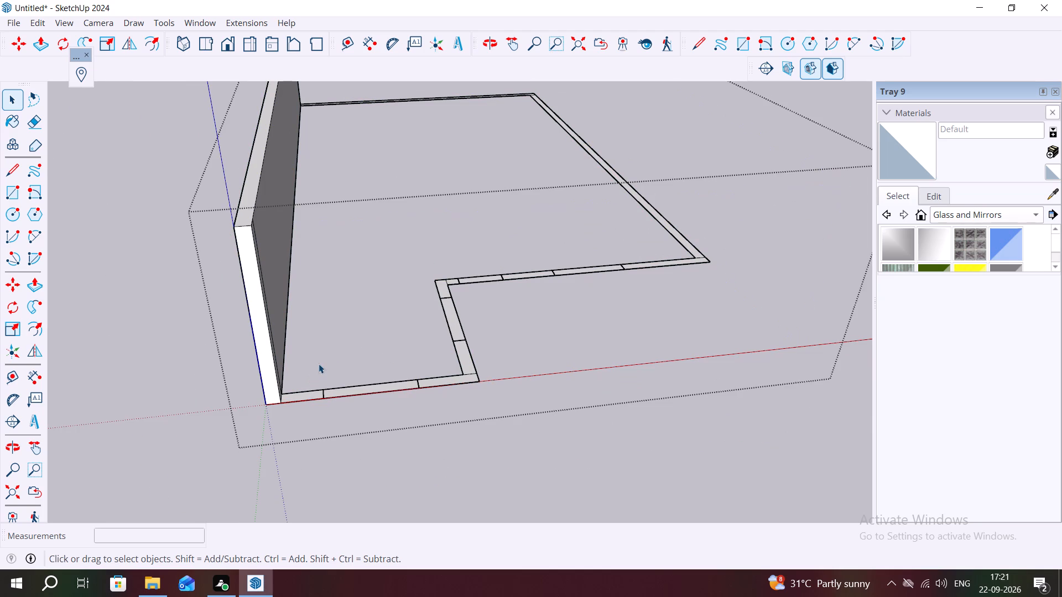
key(ctrl+z)
key(ctrl+z)
key(ctrl+z)
key(ctrl+z)
Undo the raising of the long side wall back to a flat floor strip.
key(ctrl+z)
key(ctrl+z)
key(ctrl+z)
key(ctrl+z)
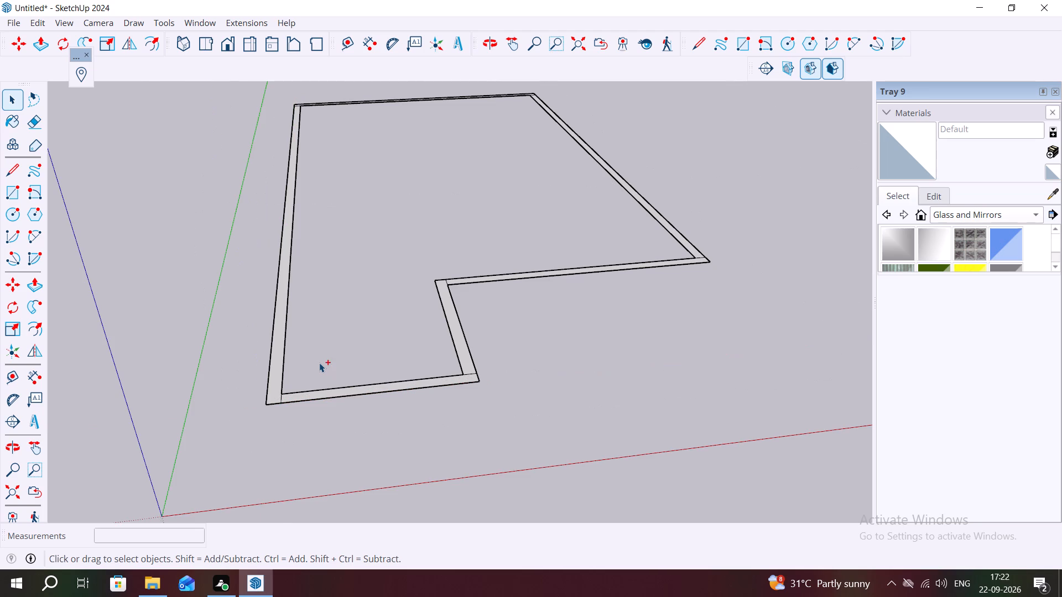
Undo the floor strips of the opposite side wall and the recessed front wall.
key(ctrl+z)
key(ctrl+z)
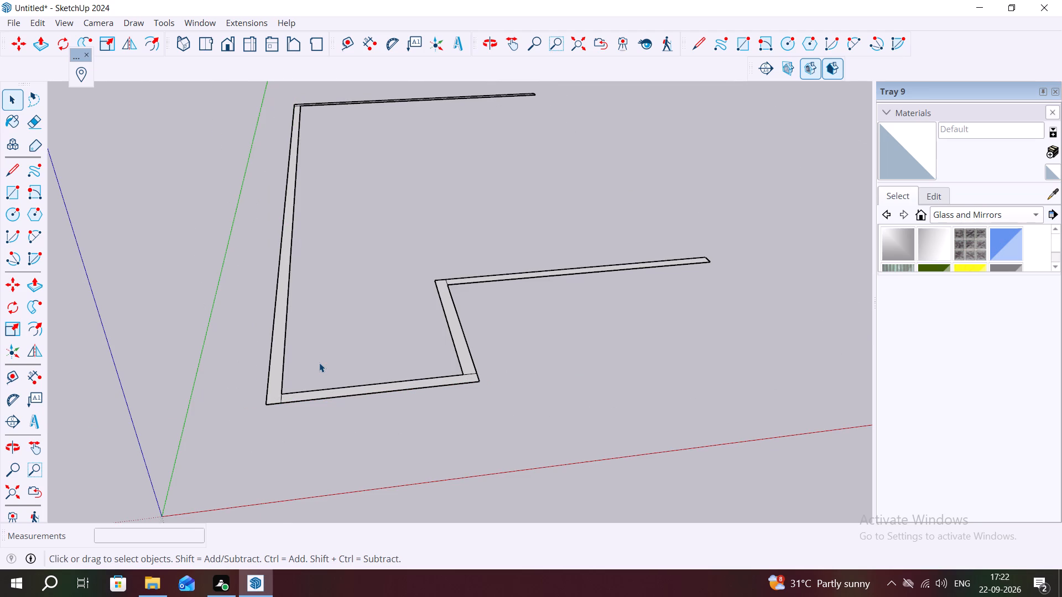
key(ctrl+z)
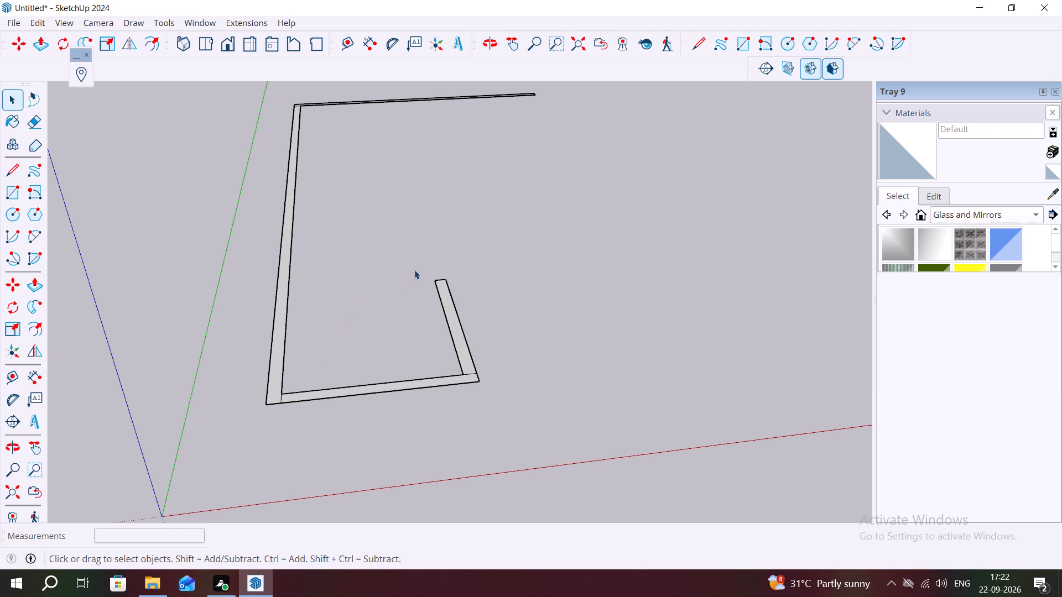
Undo the remaining floor strips of the front, return, long side and back walls.
key(ctrl+z)
key(ctrl+z)
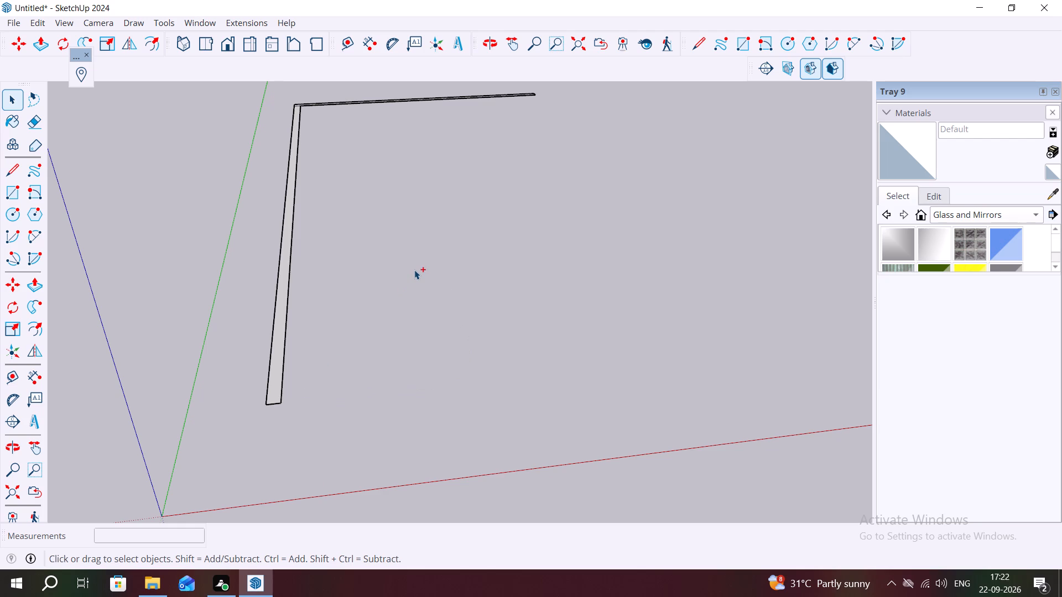
key(ctrl+z)
key(ctrl+z)
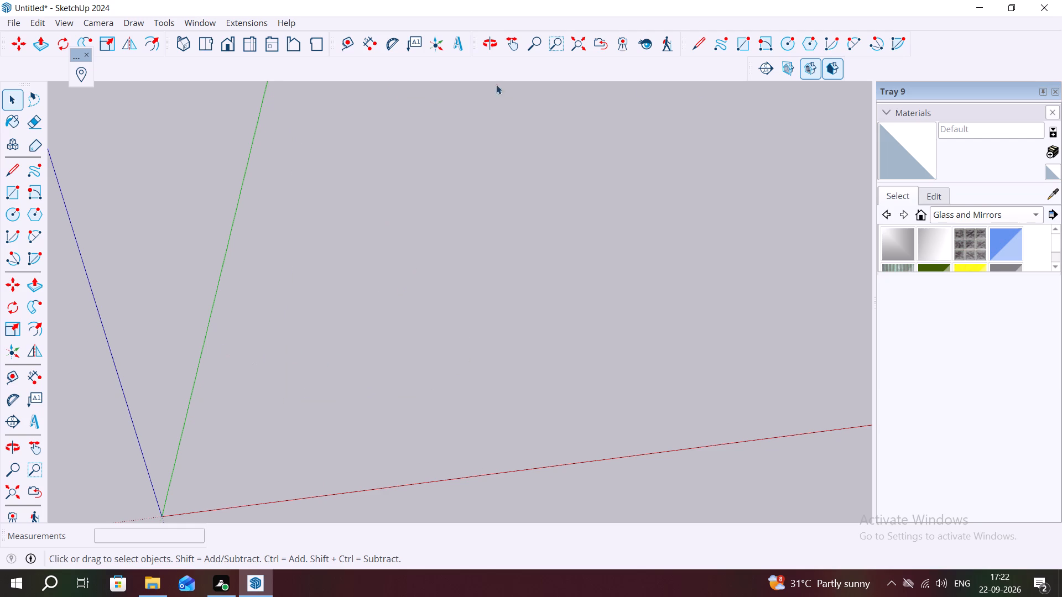
Place a guide line parallel to the green axis, offset about 2' 2 9/16".
click(12, 375)
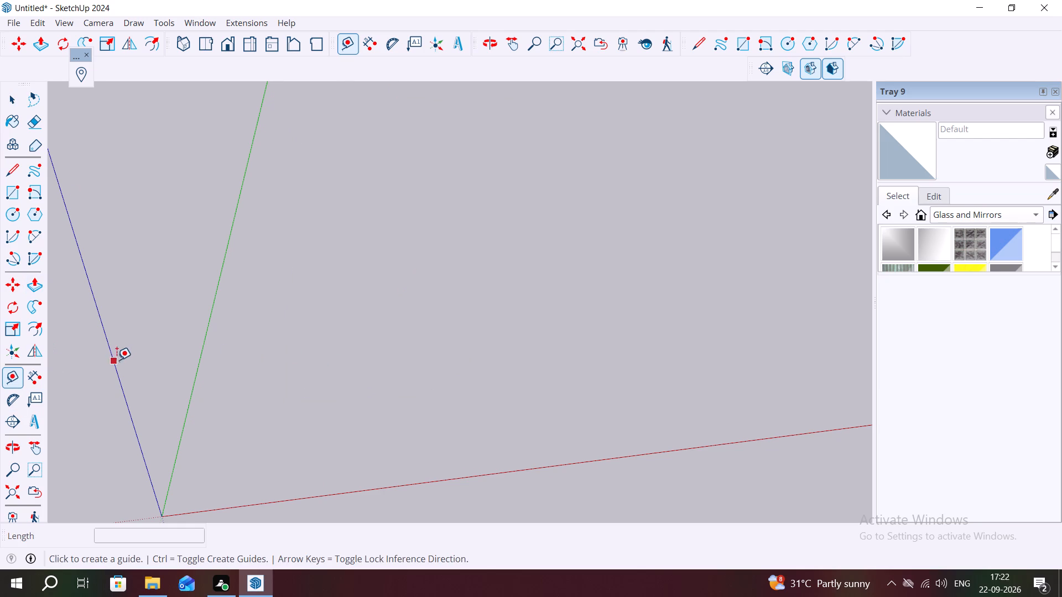
click(198, 353)
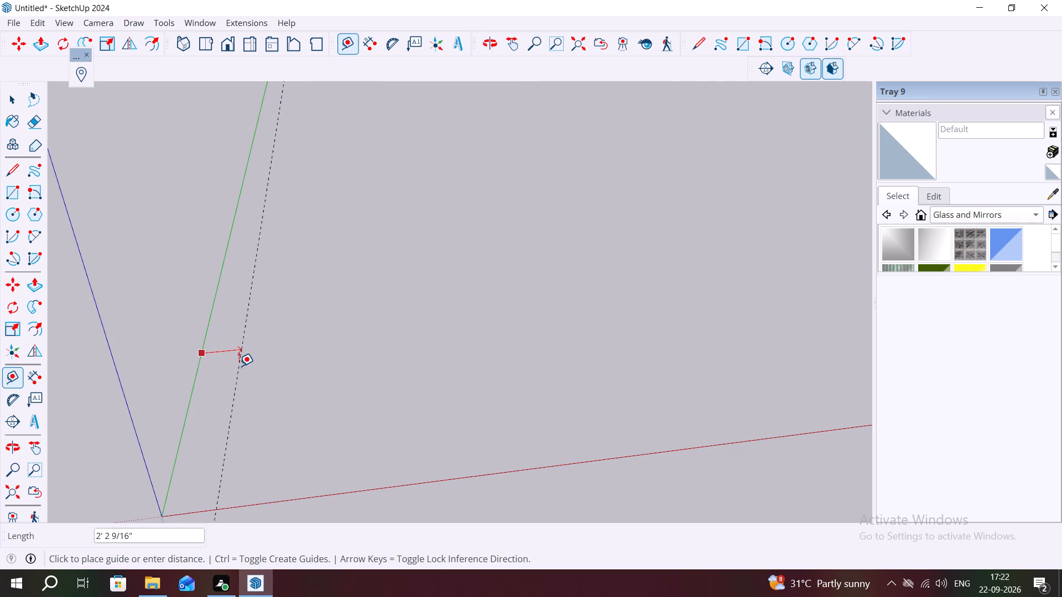
click(239, 366)
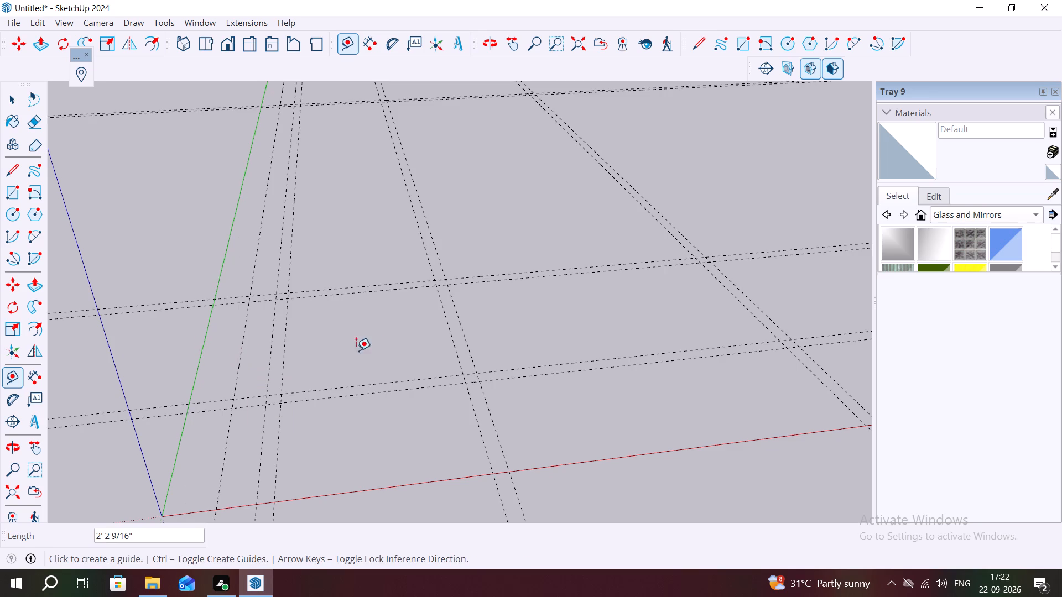
scroll(372, 347, down, 3)
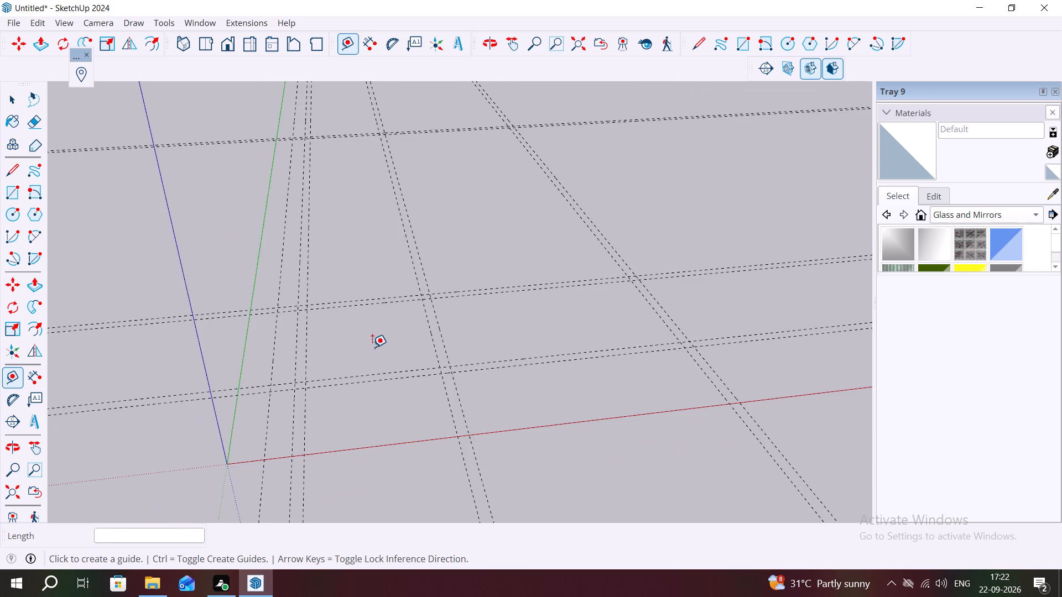
scroll(372, 347, down, 1)
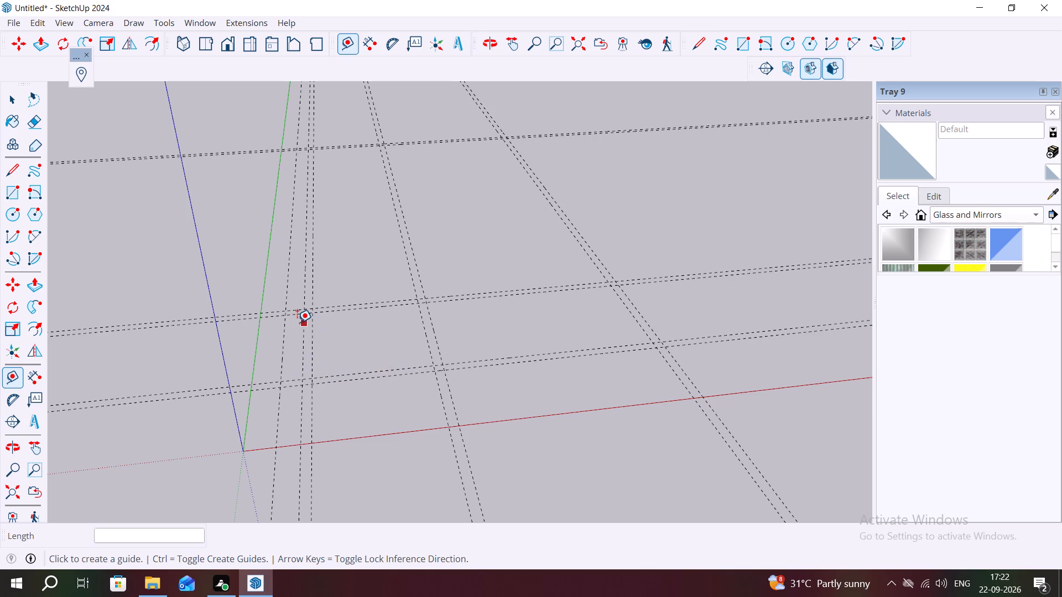
key(Escape)
scroll(305, 139, up, 2)
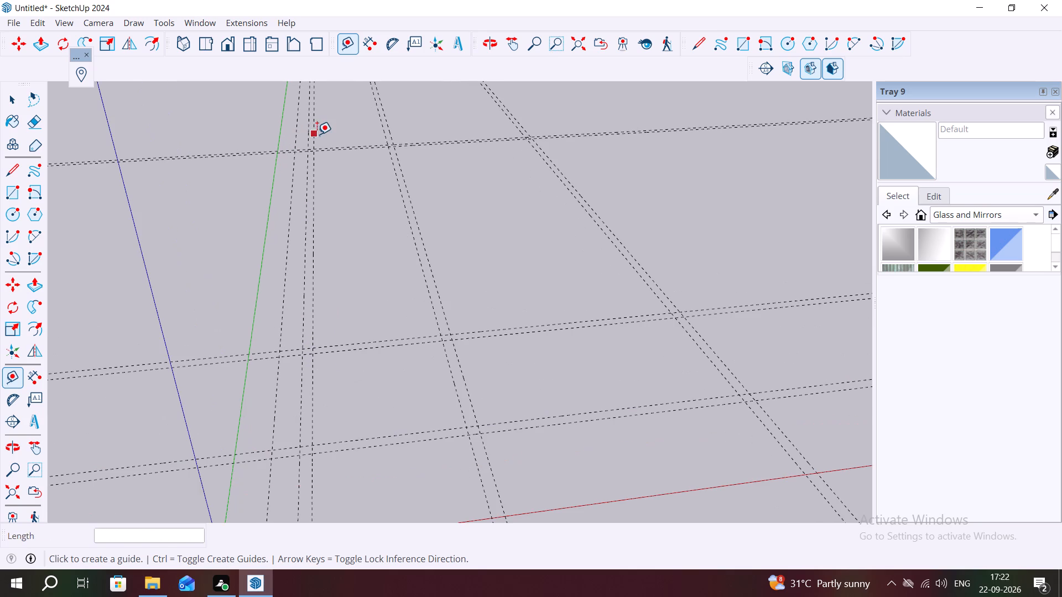
key(Escape)
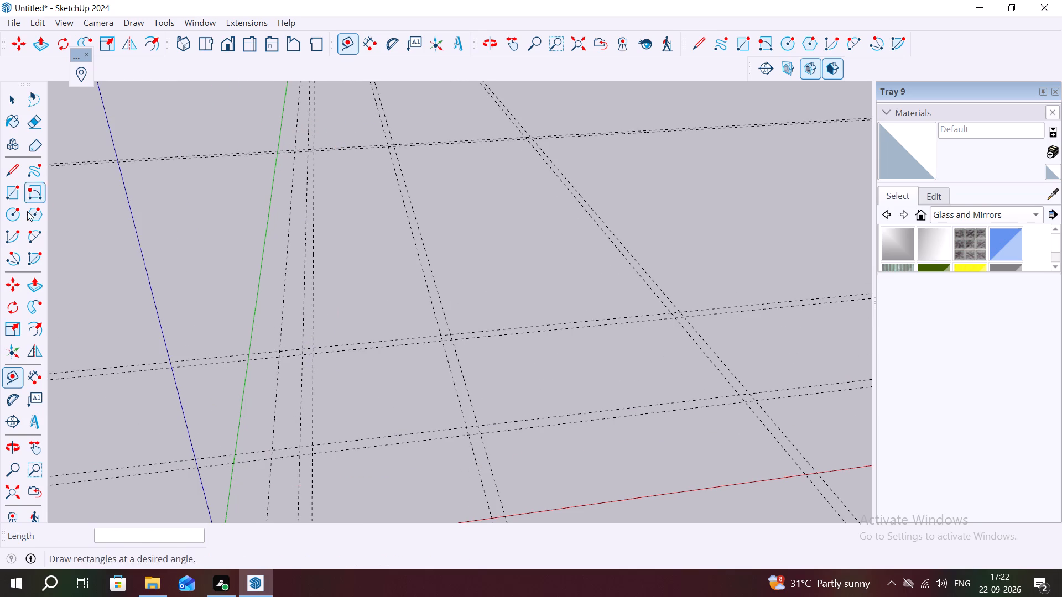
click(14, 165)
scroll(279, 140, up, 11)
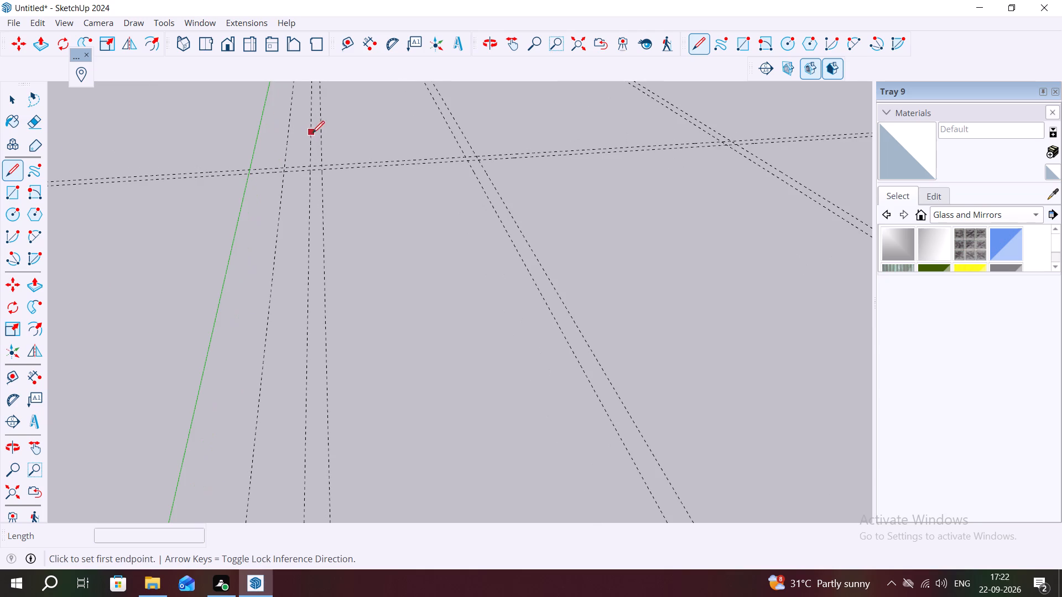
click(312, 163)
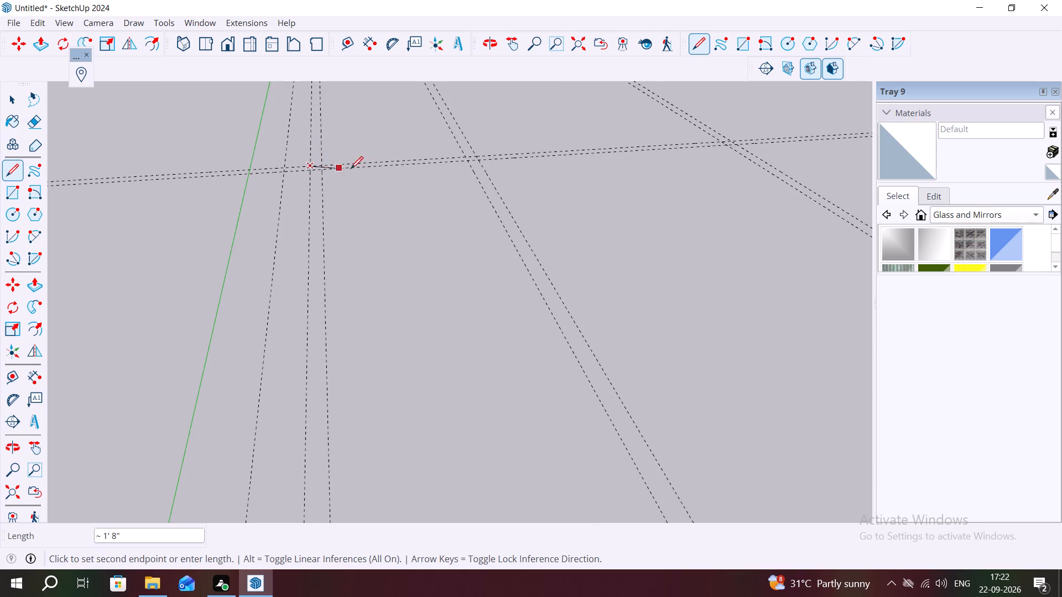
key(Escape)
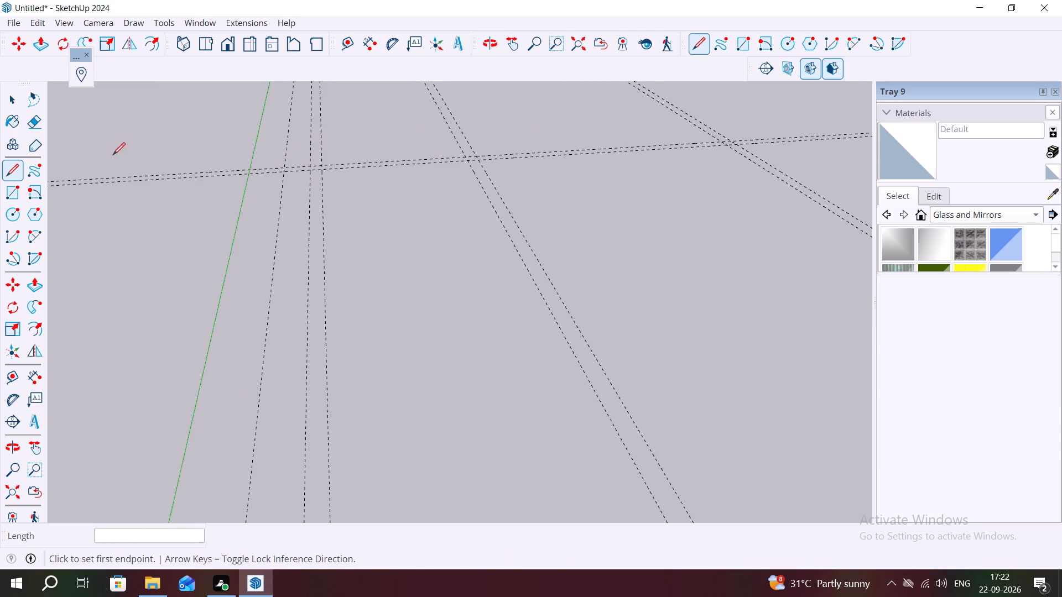
Draw the back wall's floor strip as a 30' by 9" rectangle between the guide intersections.
click(9, 191)
scroll(316, 153, up, 7)
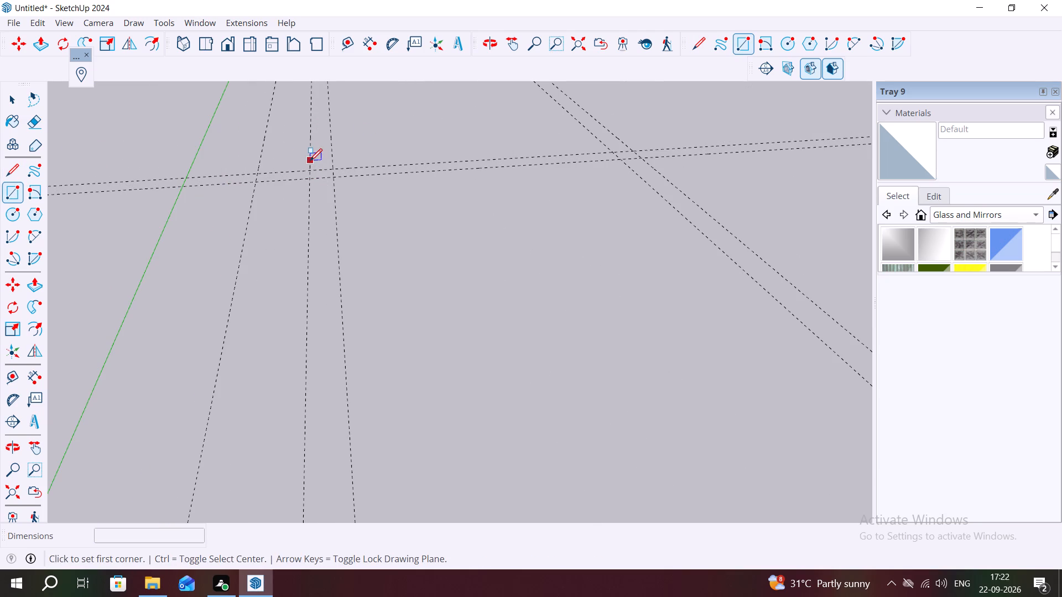
click(307, 171)
scroll(356, 173, down, 11)
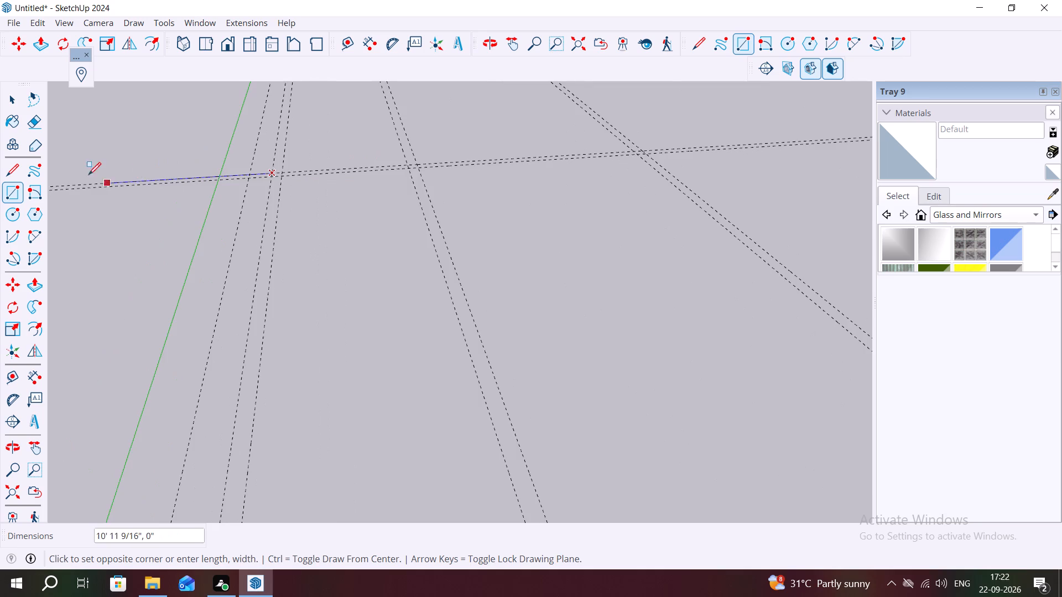
scroll(88, 175, down, 3)
scroll(541, 142, up, 9)
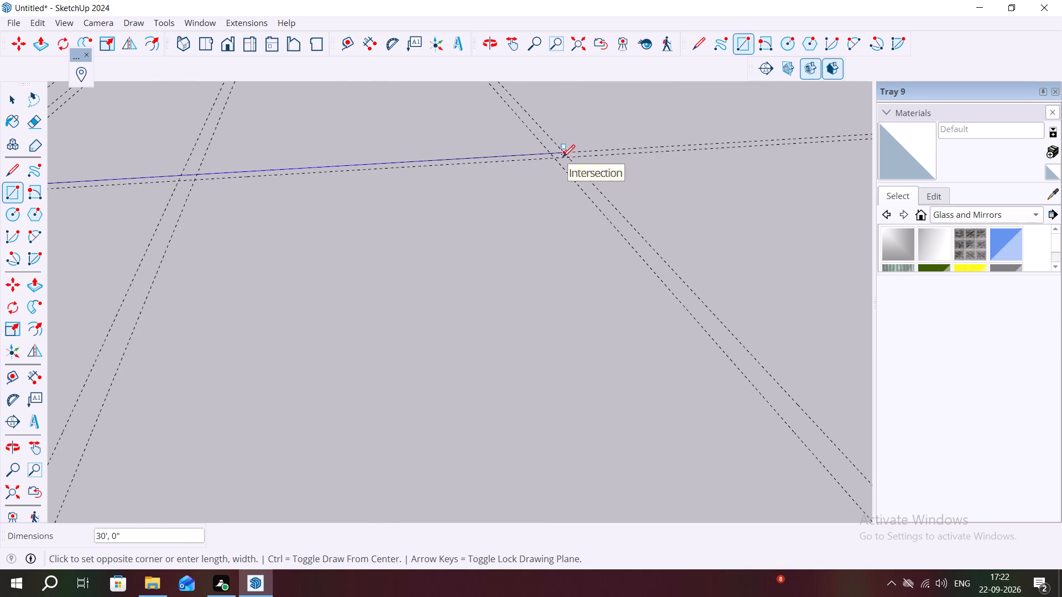
click(568, 159)
Draw the opposite side wall's floor strip, 9" by 45' 9", from the back wall to the recessed front wall's guides.
scroll(545, 161, down, 4)
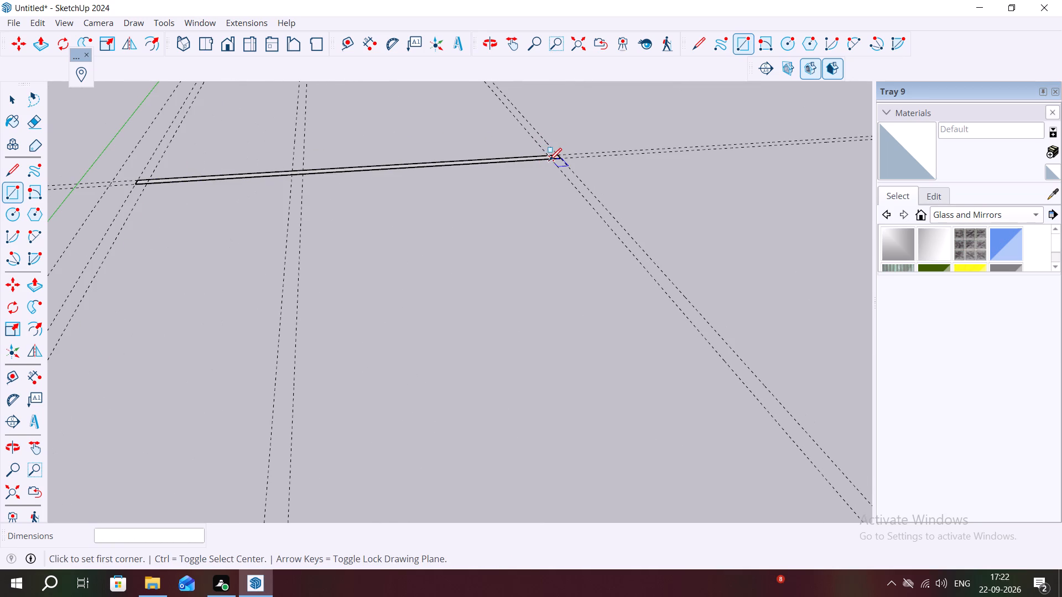
click(551, 160)
scroll(602, 207, down, 15)
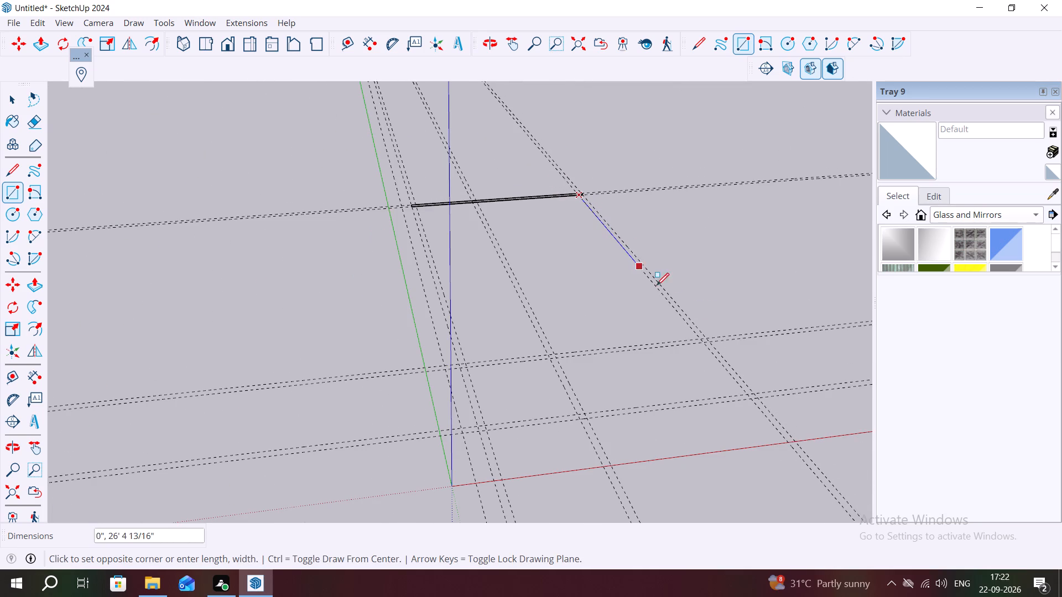
scroll(714, 337, up, 7)
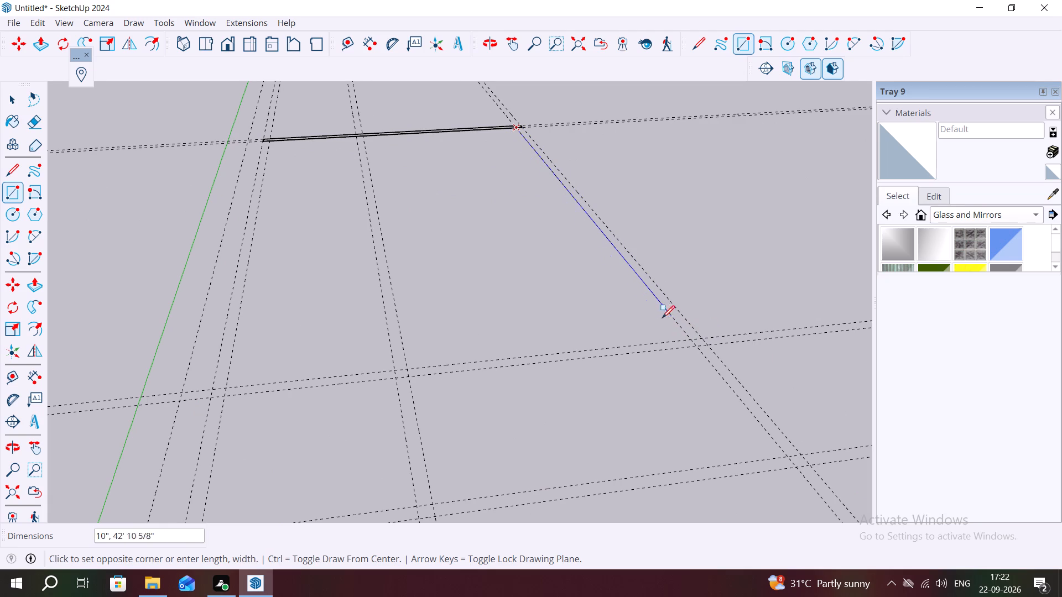
click(704, 339)
Draw the recessed front wall's floor strip, 19' 6 7/8" by 9", from the side wall's end to the return wall's guides.
scroll(699, 338, up, 6)
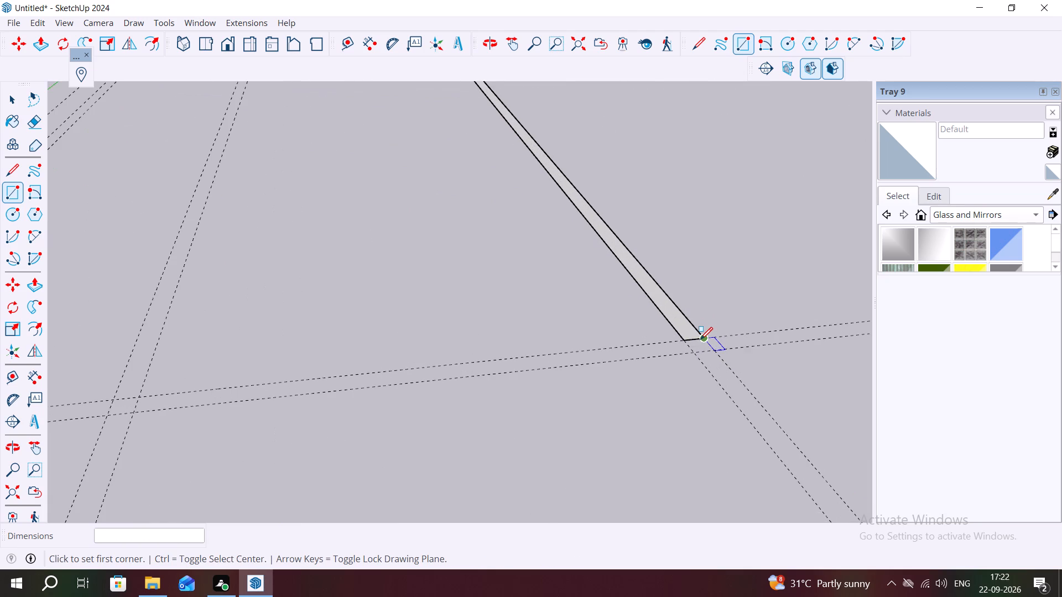
click(700, 339)
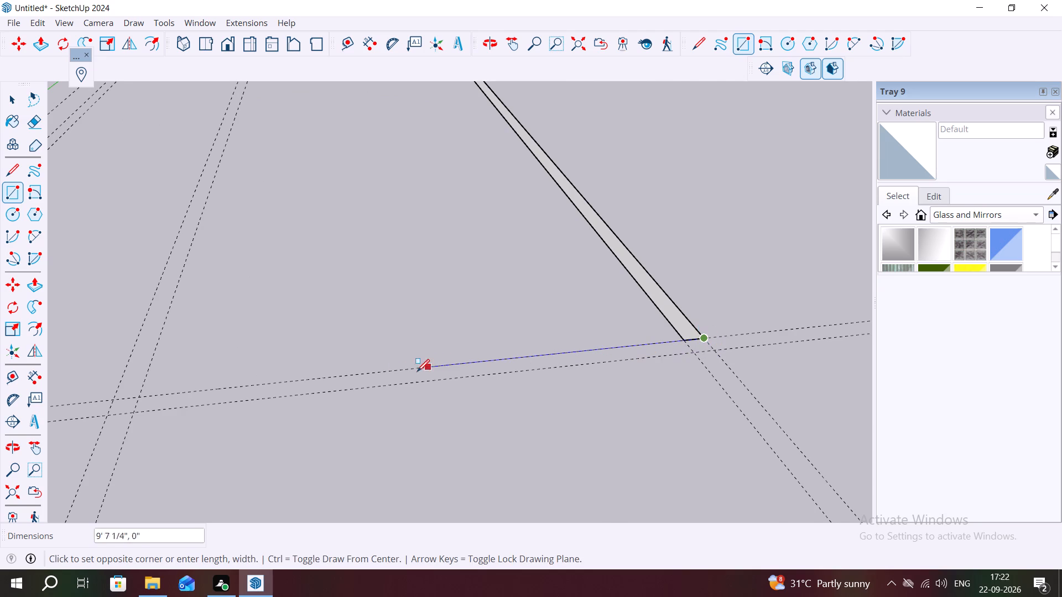
scroll(381, 376, down, 3)
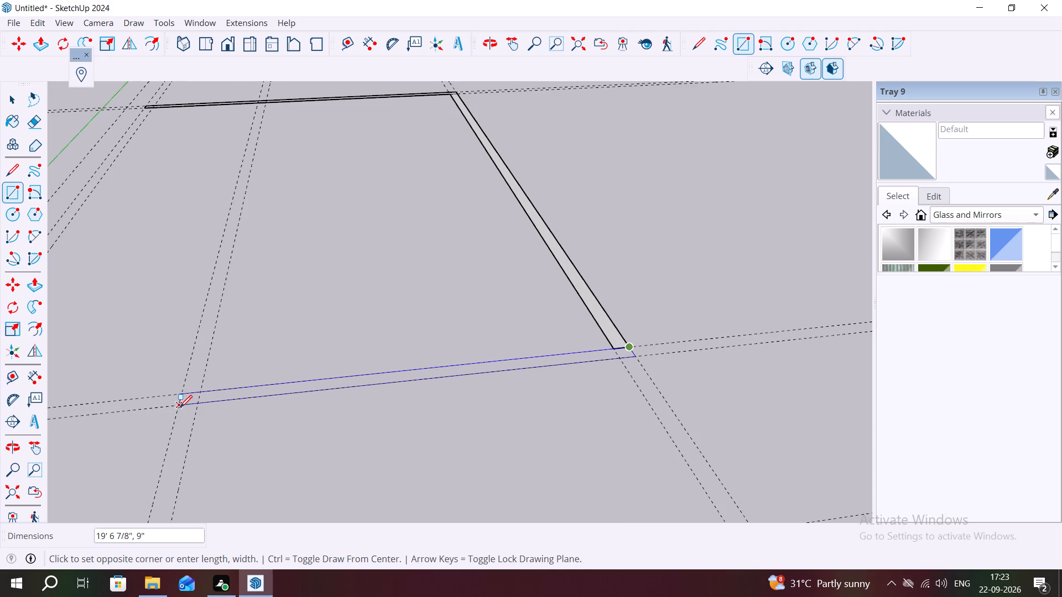
click(180, 407)
Draw the return wall's floor strip, 9" by 10' 9", from the recessed front wall to the short front wall's guides.
scroll(277, 383, down, 3)
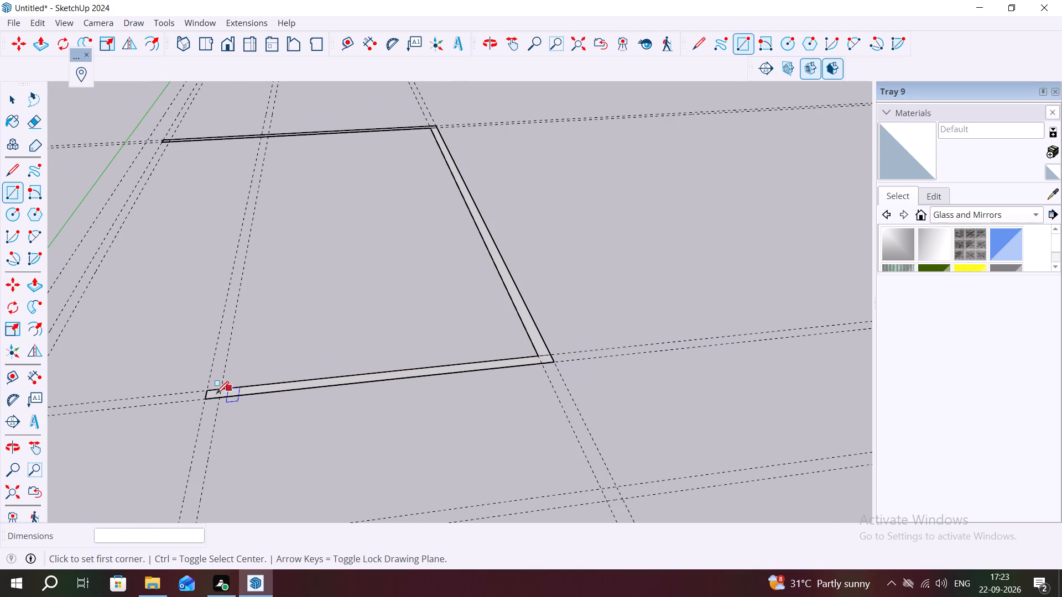
click(210, 399)
scroll(221, 402, down, 5)
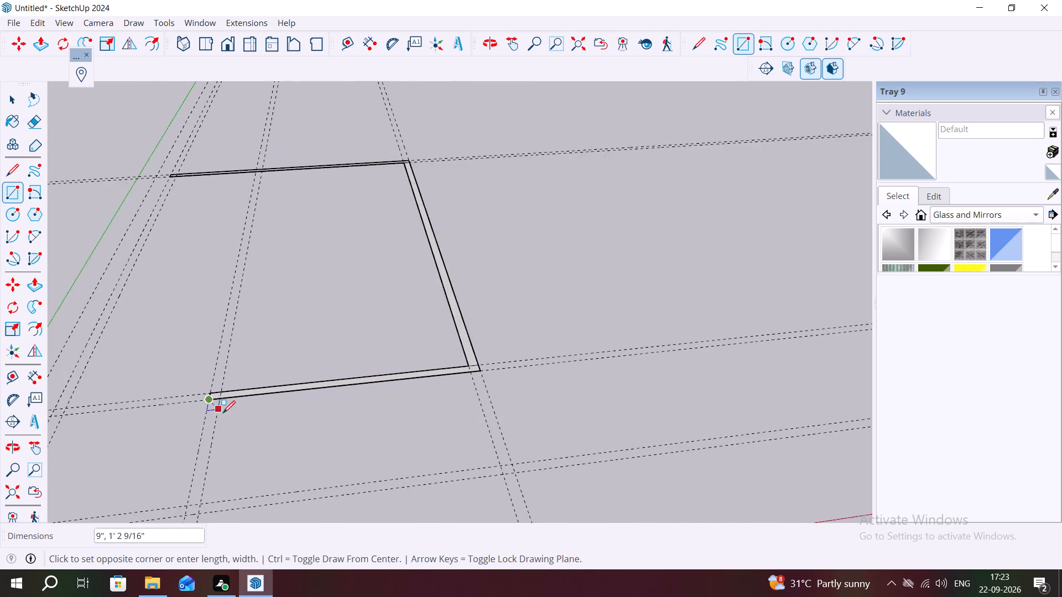
scroll(223, 413, down, 1)
click(205, 489)
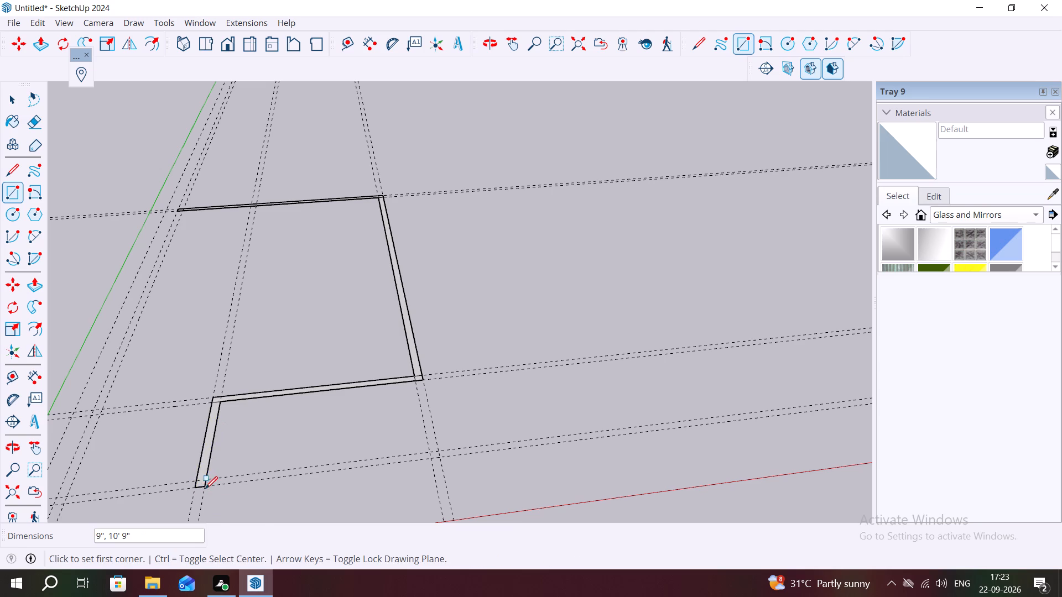
Draw the short front wall's floor strip, 10' 5 1/8" by 9", from the long side wall's guides to the return wall.
scroll(326, 446, down, 3)
scroll(153, 469, up, 1)
scroll(126, 480, down, 1)
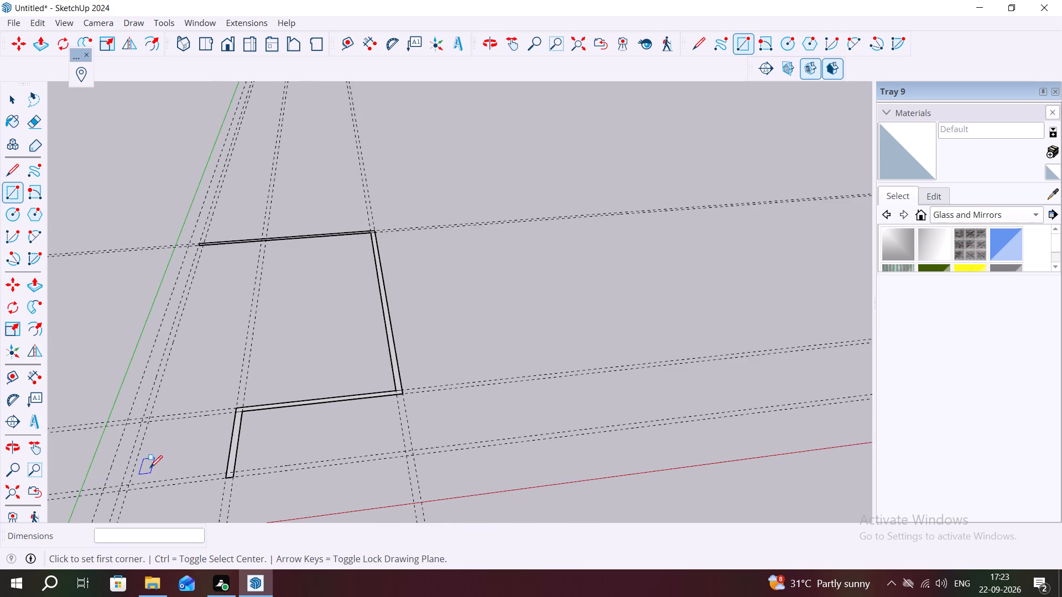
scroll(126, 475, up, 7)
click(120, 490)
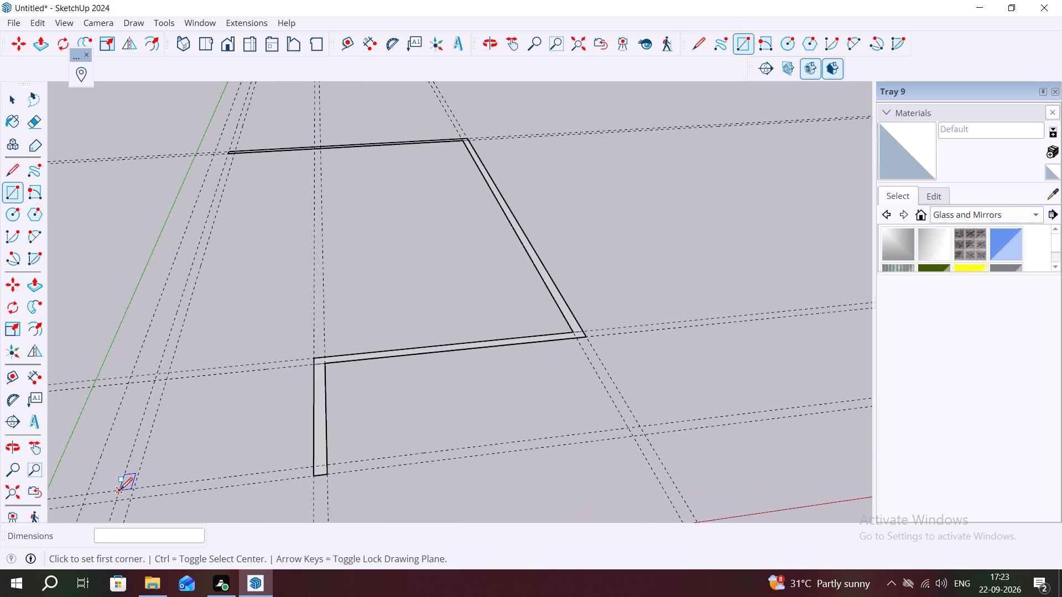
click(314, 476)
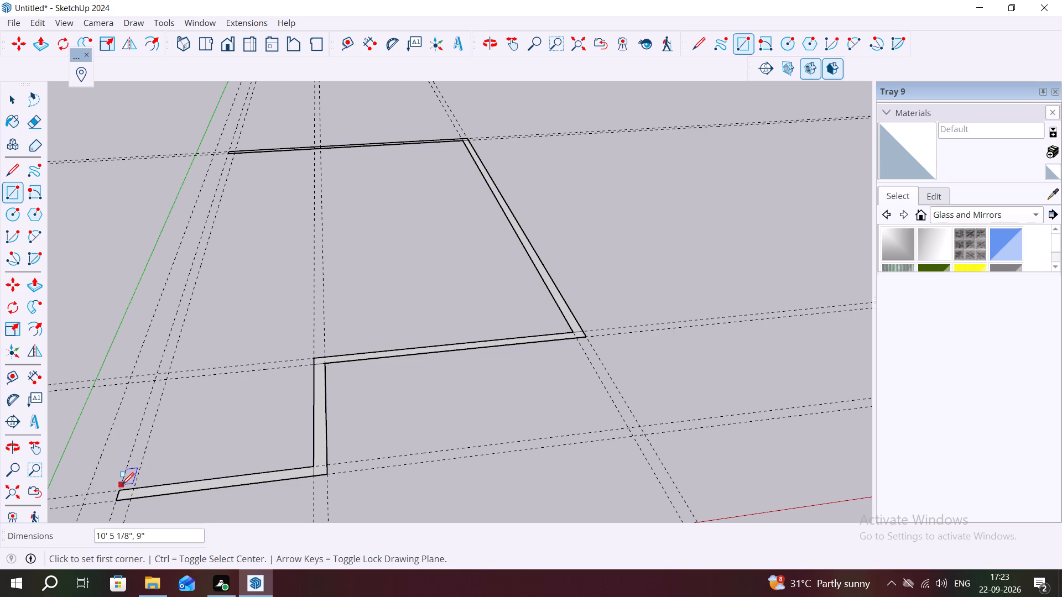
Draw the long side wall's floor strip, 56' 6" long, between the short front wall and the back wall.
click(121, 486)
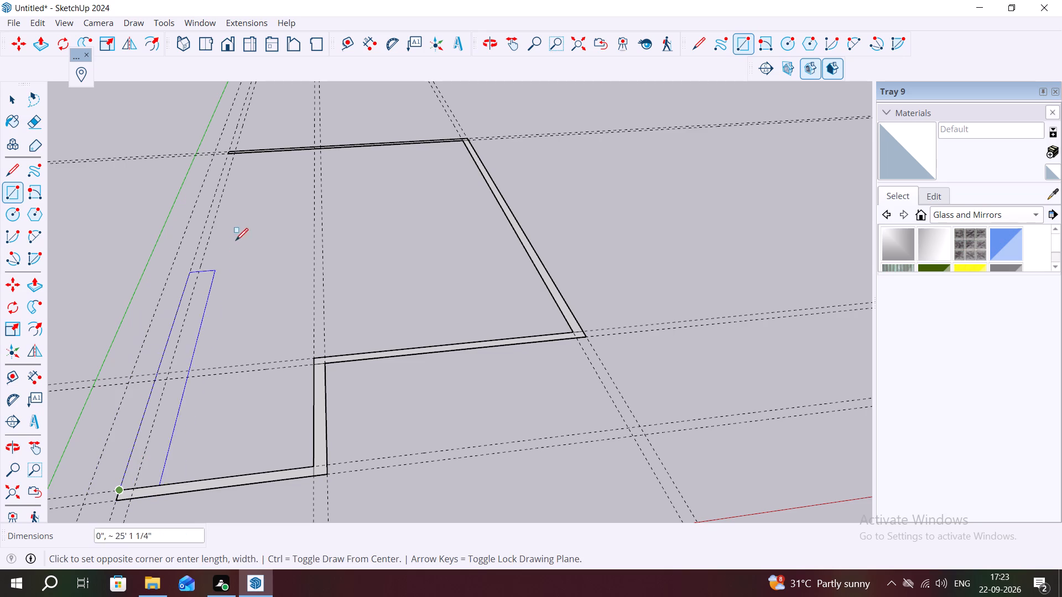
click(238, 156)
scroll(229, 155, up, 2)
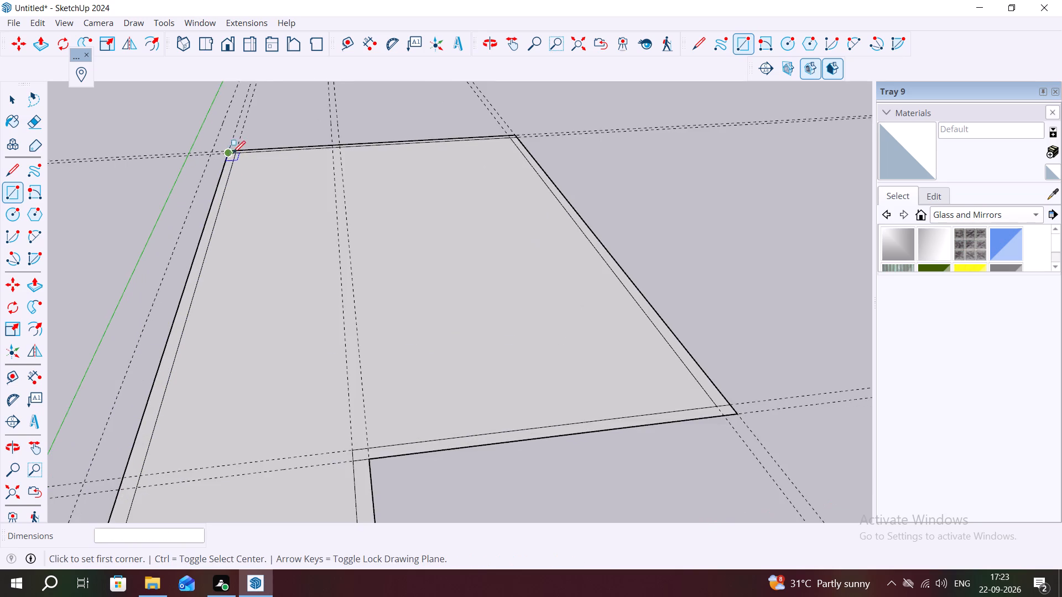
scroll(233, 153, up, 3)
key(Escape)
Cut out the interior floor face enclosed by the wall strips.
scroll(367, 205, down, 7)
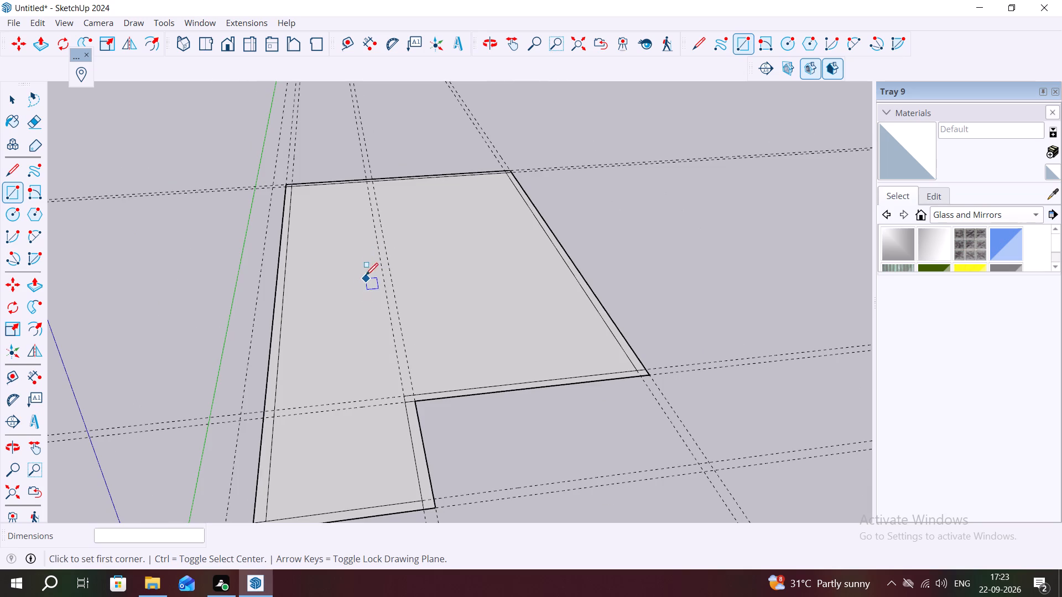
key(space)
click(371, 286)
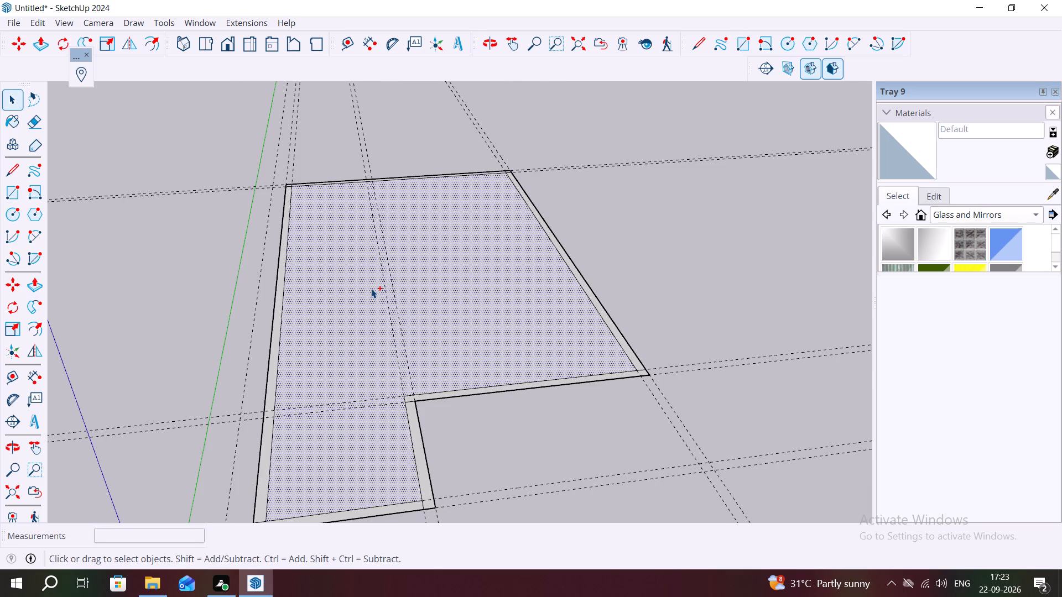
key(ctrl+x)
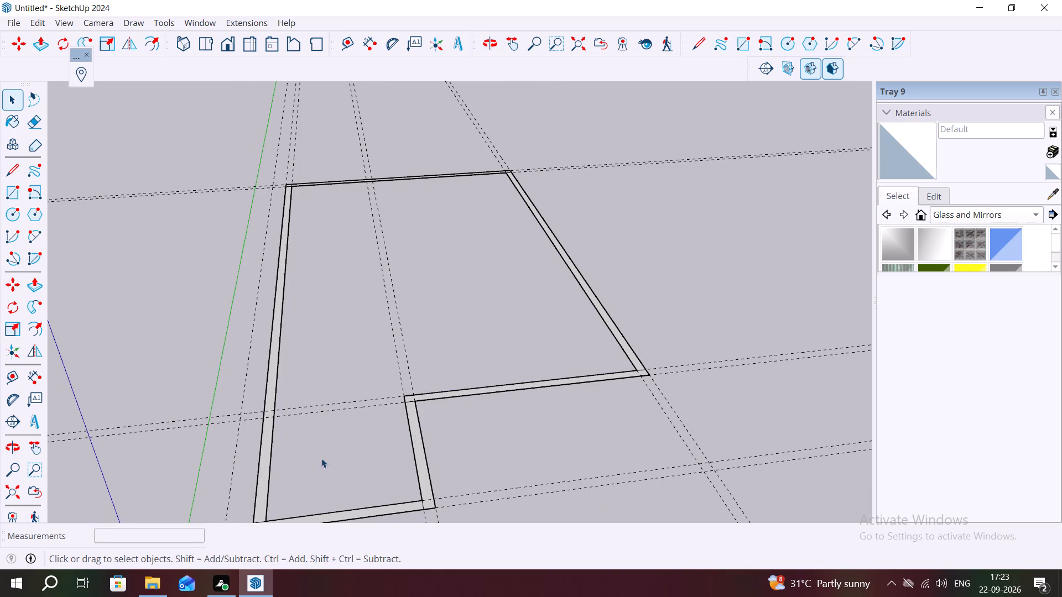
Draw a 5' by 9" rectangle across the short front wall's floor strip to mark an opening.
scroll(457, 357, down, 4)
scroll(416, 446, up, 8)
middle_drag(382, 460, 400, 460)
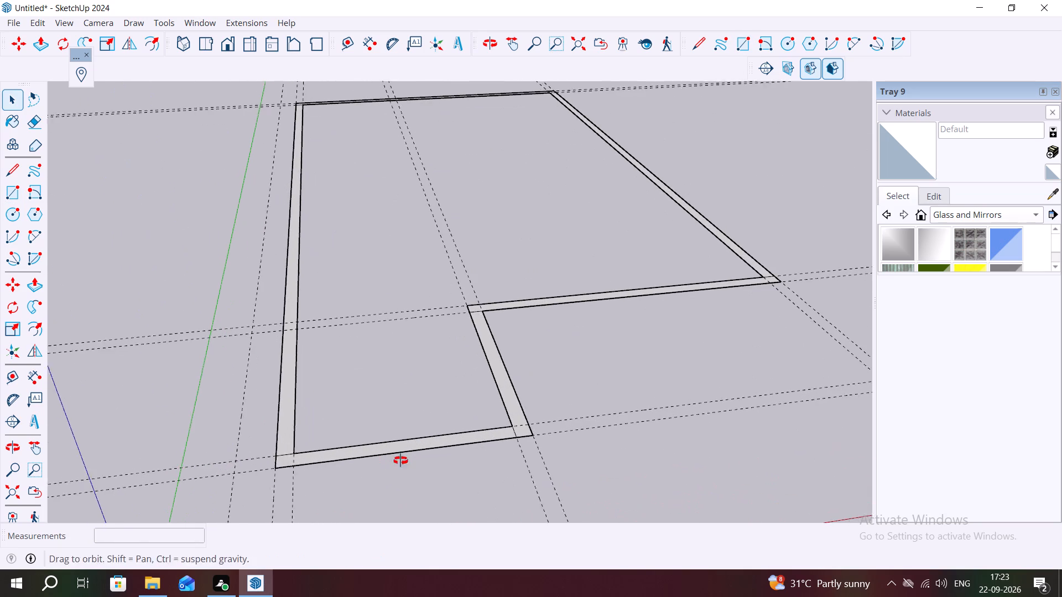
middle_drag(400, 460, 405, 460)
text(RE)
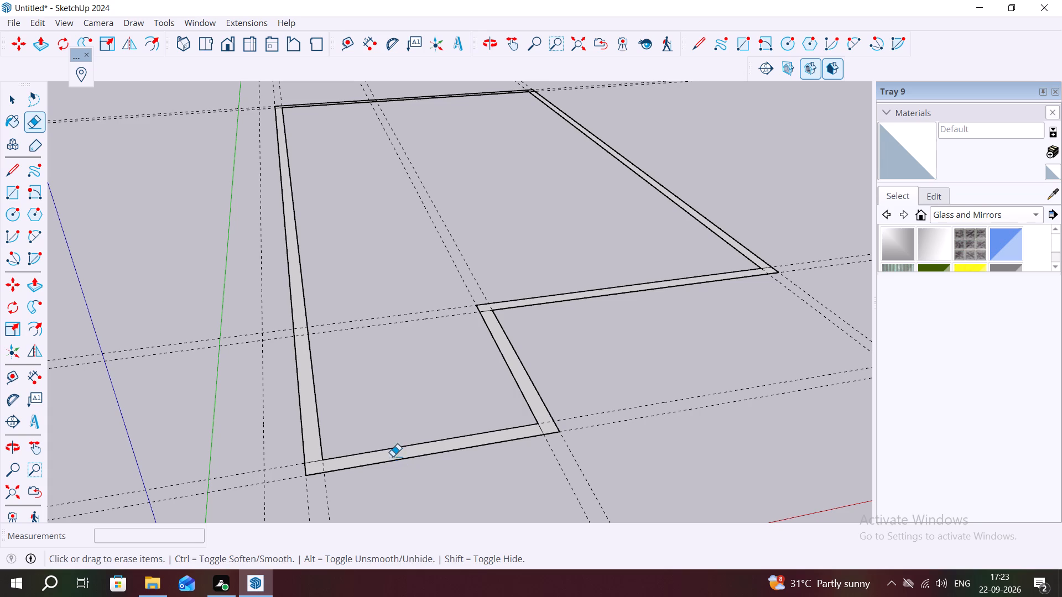
key(Escape)
key(r)
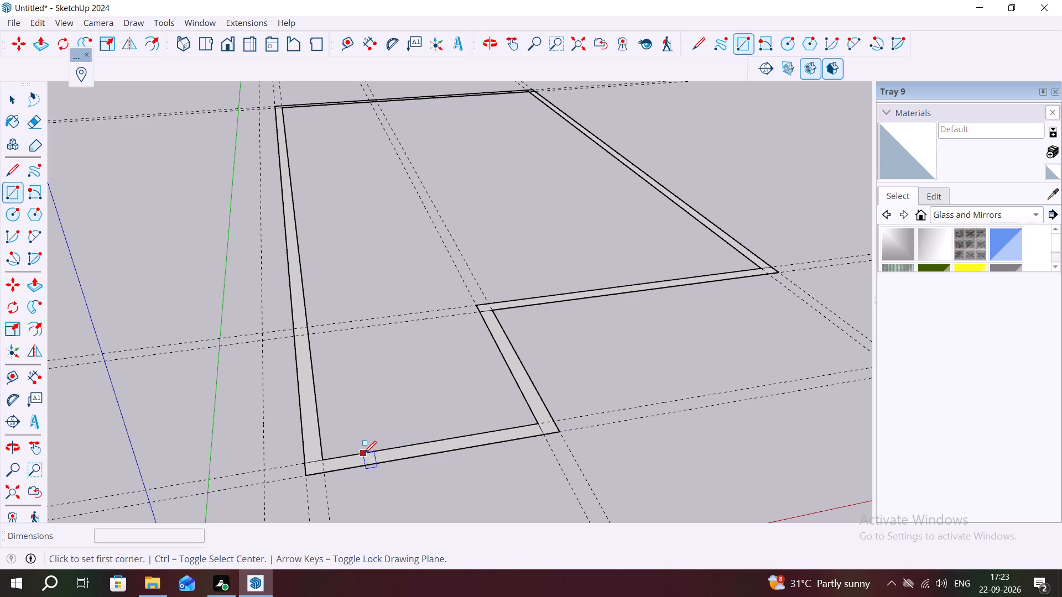
click(367, 454)
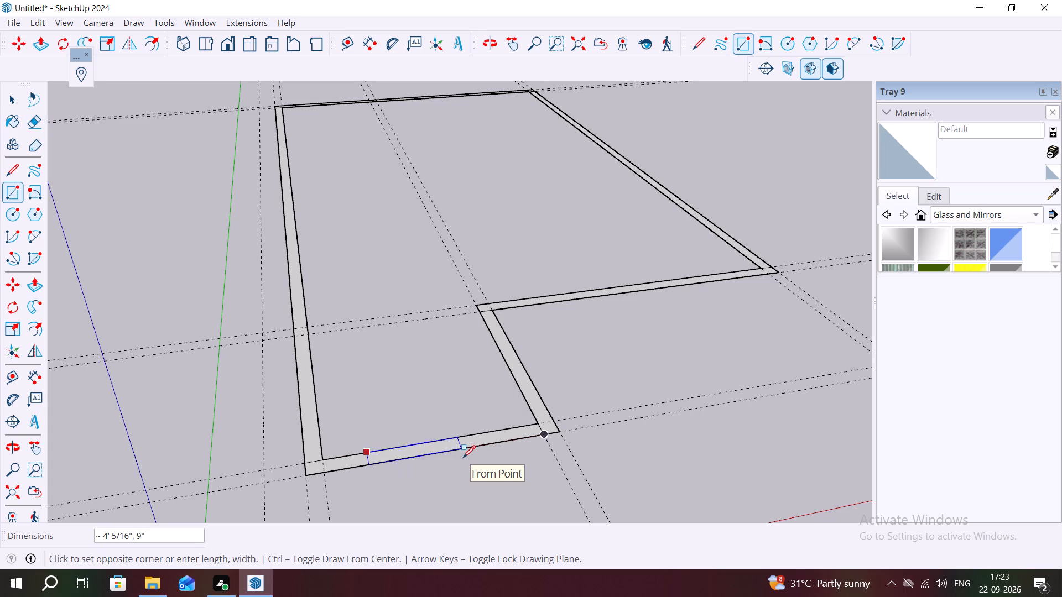
text(5')
text(,9")
key(Return)
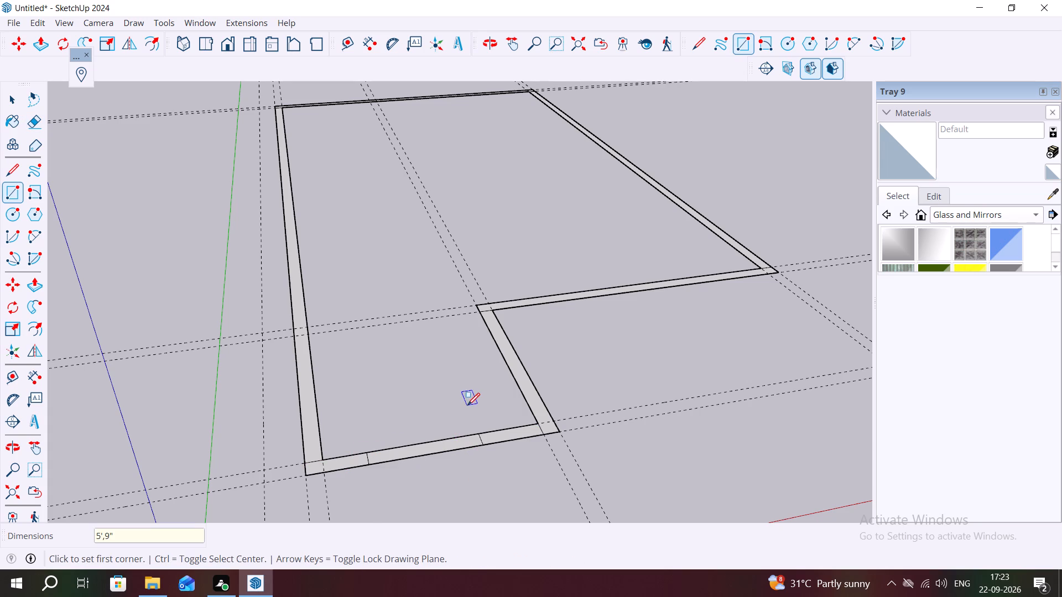
Draw a 5' by 9" opening rectangle on the return wall's floor strip, near its recessed front wall end.
click(493, 334)
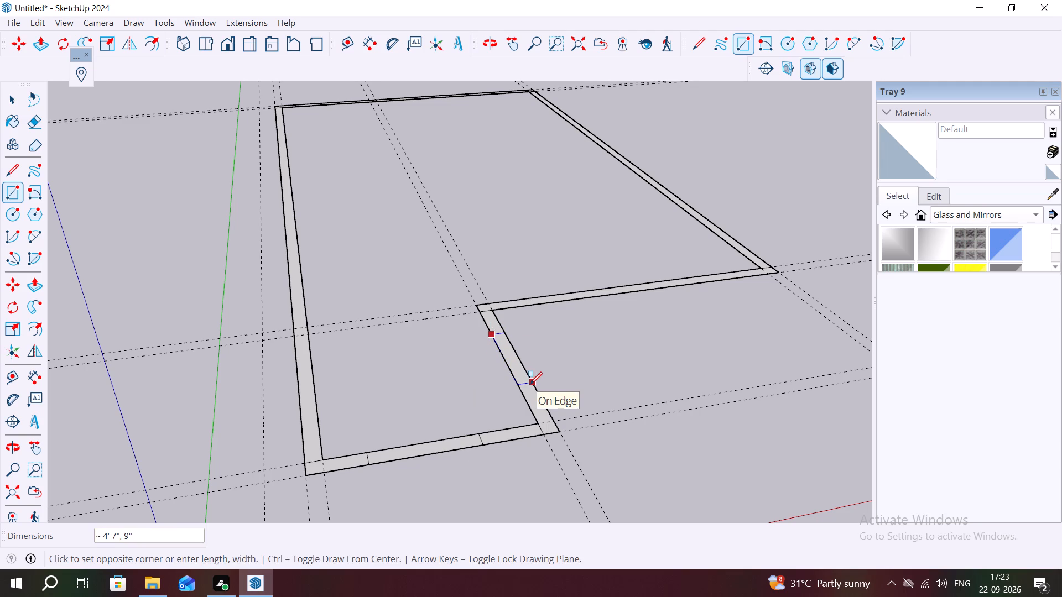
text(5',9")
key(Return)
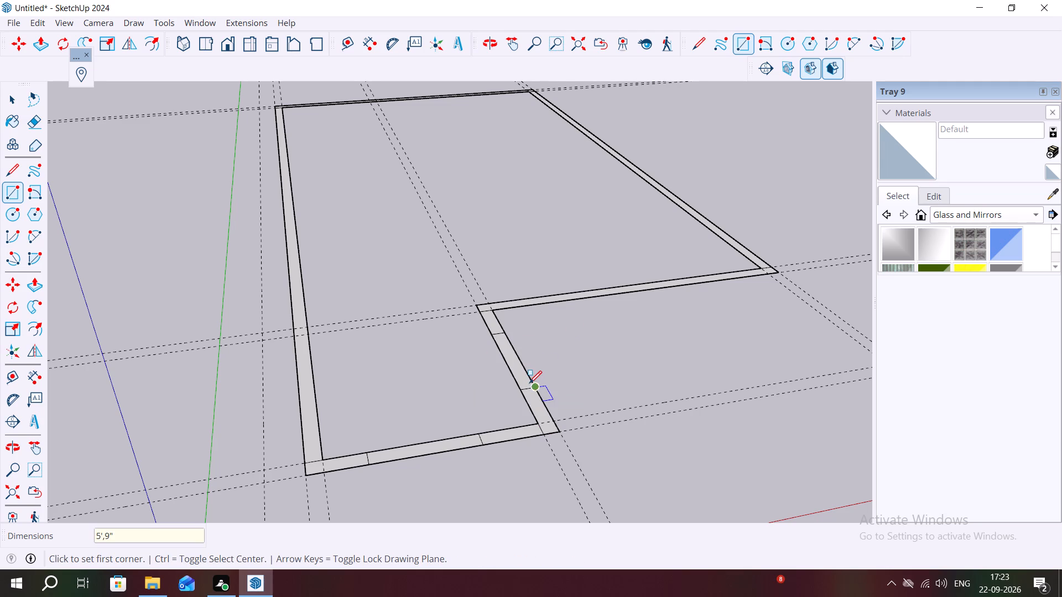
Draw a 3' by 9" opening rectangle on the recessed front wall's floor strip, near the return wall corner.
scroll(543, 286, up, 8)
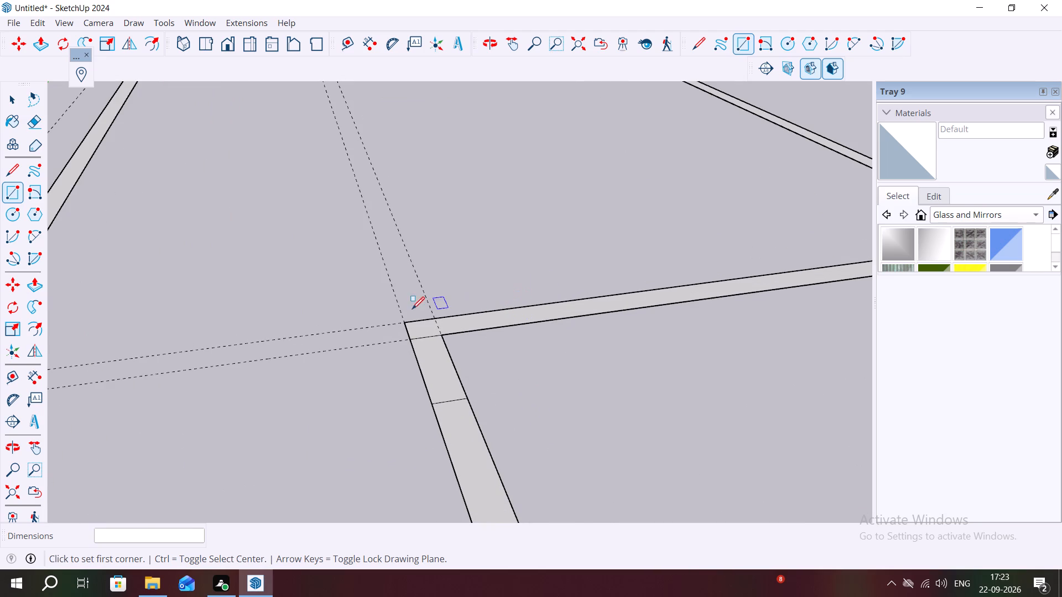
click(460, 315)
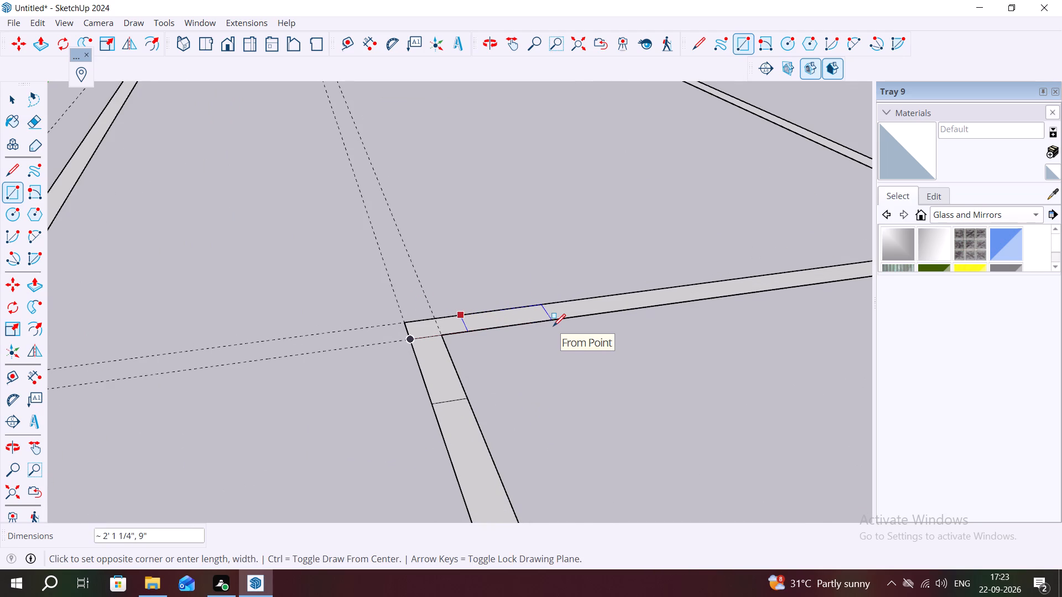
text(3')
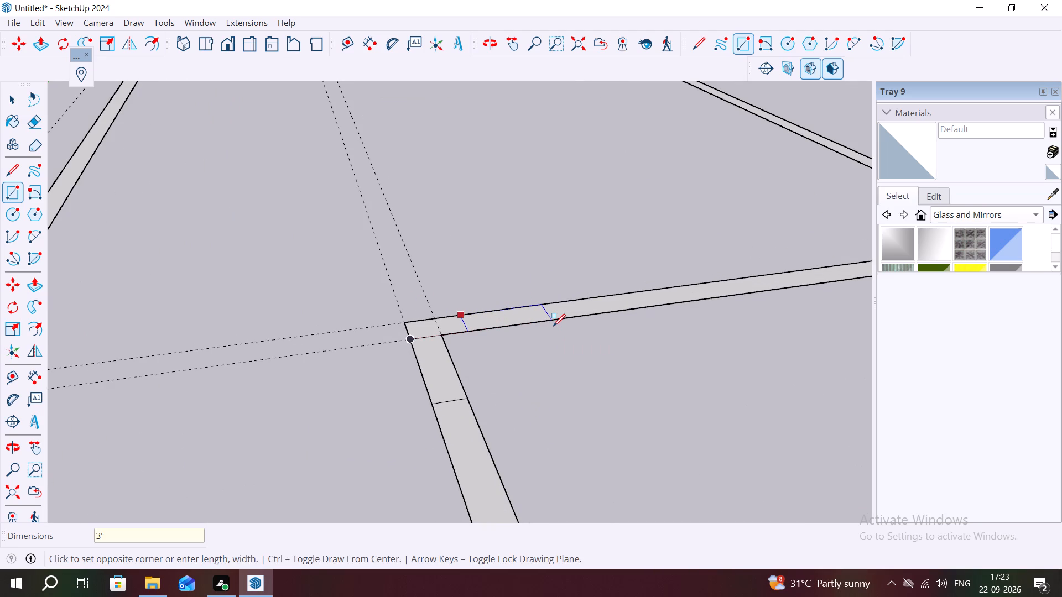
text(,9")
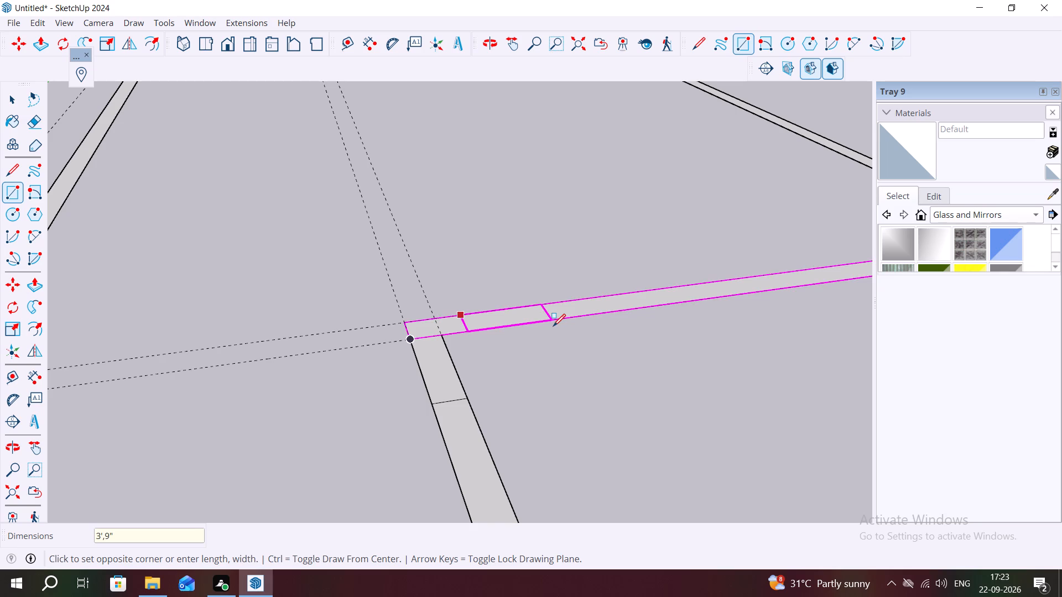
key(Return)
Draw a 5' by 9" opening rectangle on the recessed front wall's floor strip, between the 3' opening and the outer corner.
scroll(456, 298, down, 8)
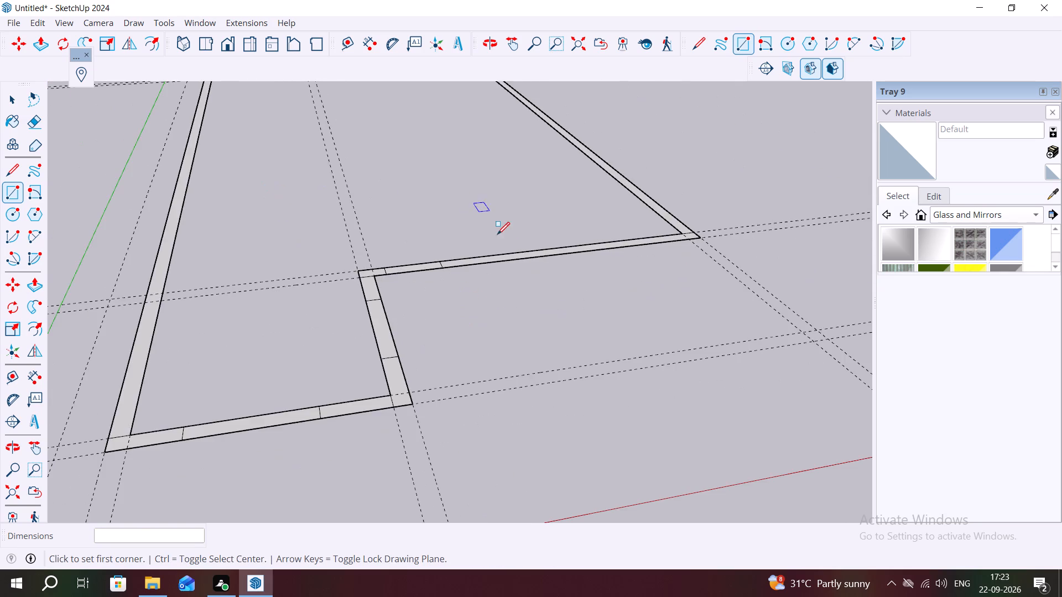
scroll(507, 243, up, 4)
click(516, 256)
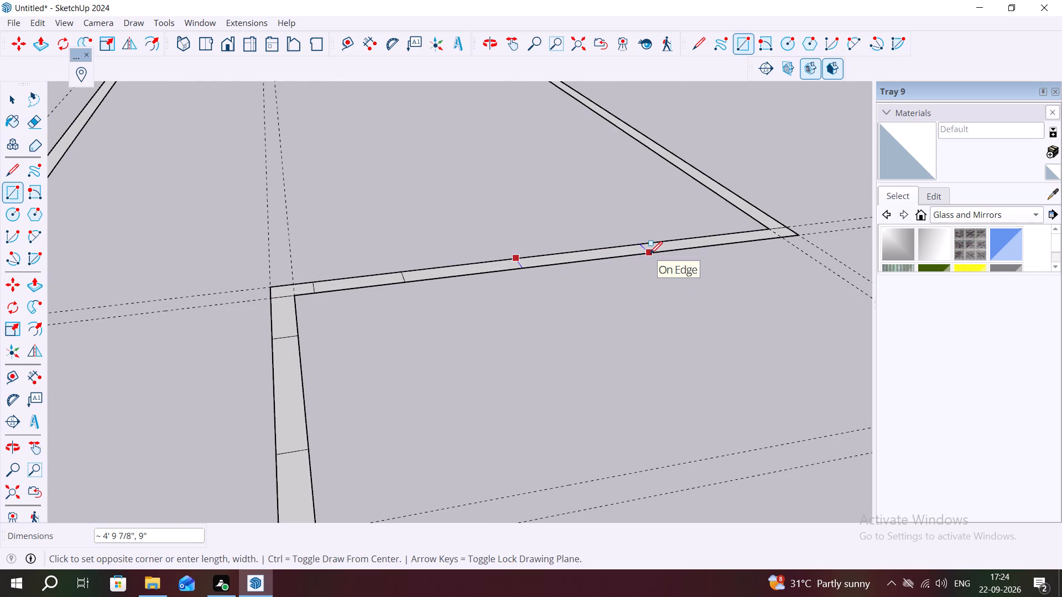
text(5',9")
key(Return)
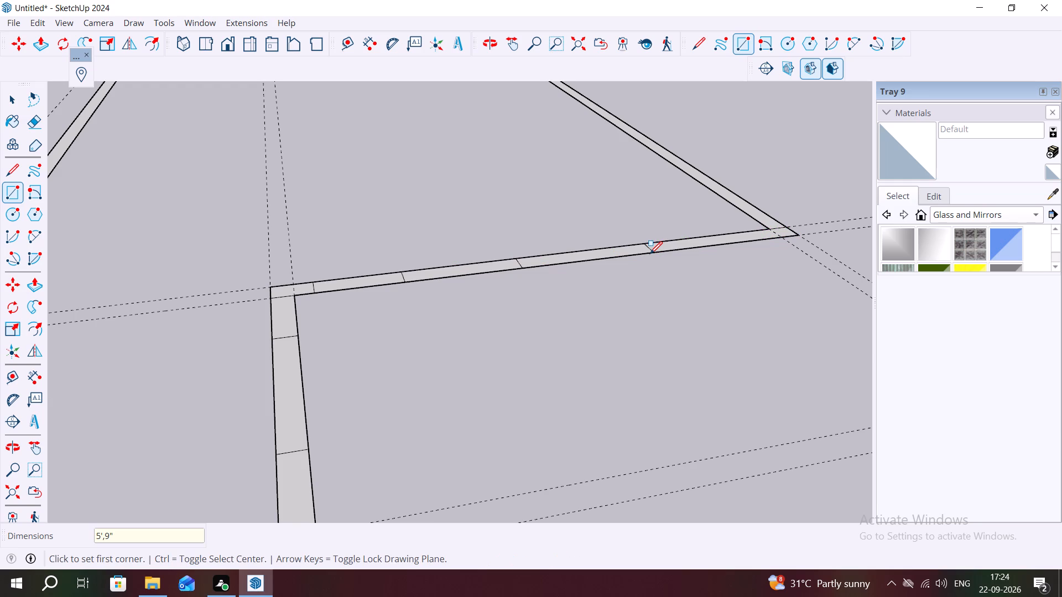
key(Escape)
key(space)
Erase the seam line where the long side wall's strip meets the short front wall's strip.
scroll(451, 240, down, 6)
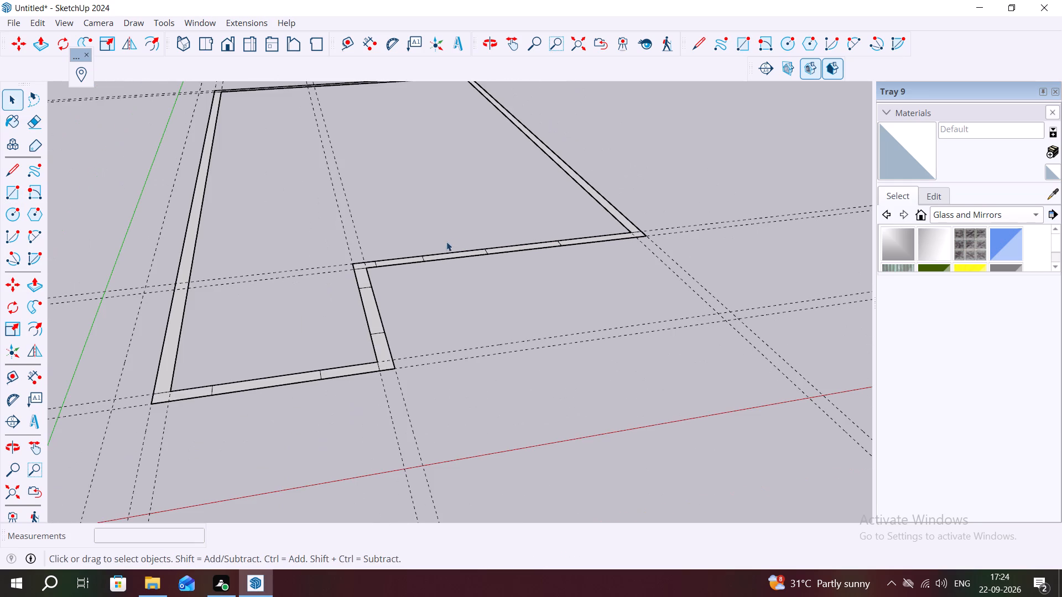
click(454, 253)
click(454, 253)
double_click(162, 384)
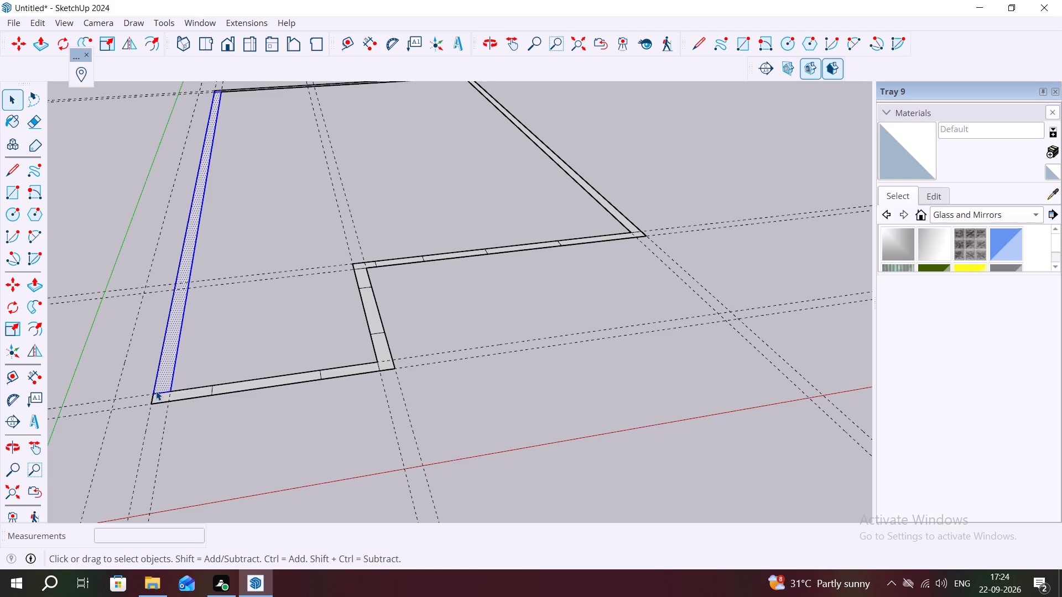
key(e)
scroll(156, 391, up, 3)
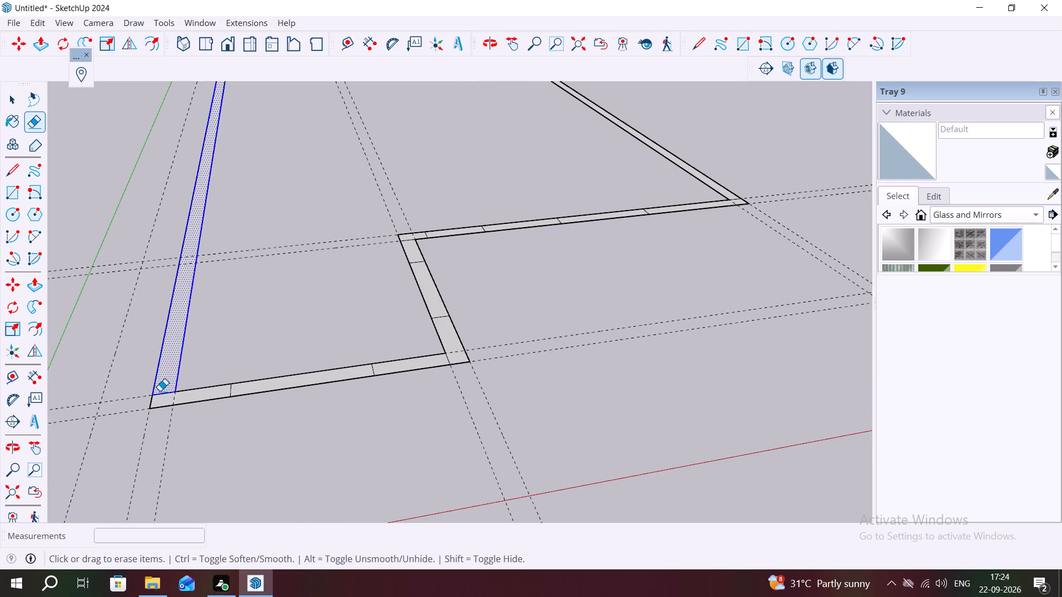
key(Escape)
click(162, 393)
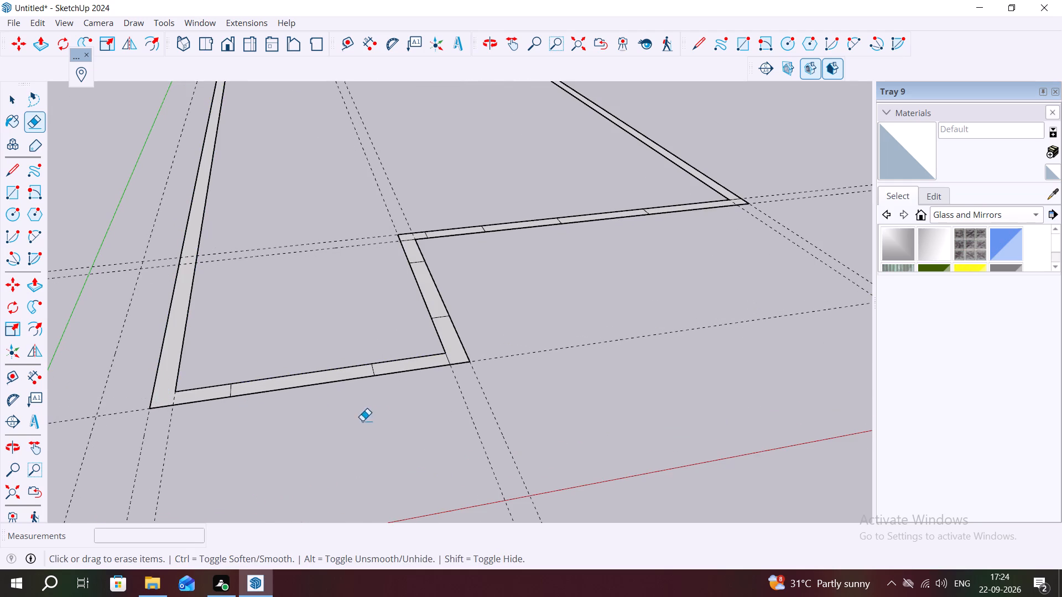
Erase the seam lines at both back wall corners and at the recessed front wall's outer corner.
scroll(444, 426, down, 13)
scroll(416, 187, up, 5)
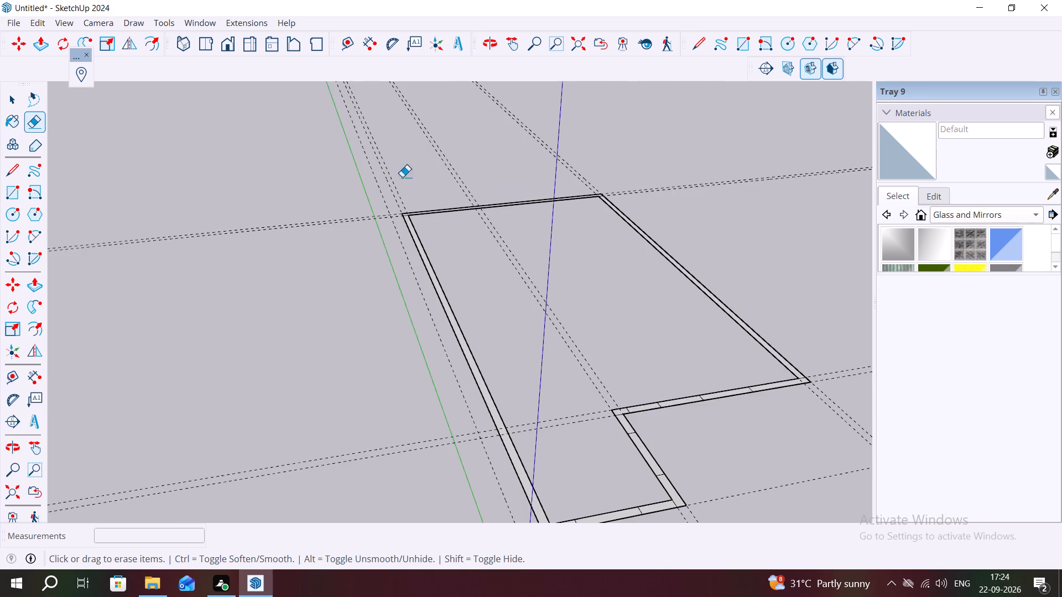
scroll(402, 177, up, 15)
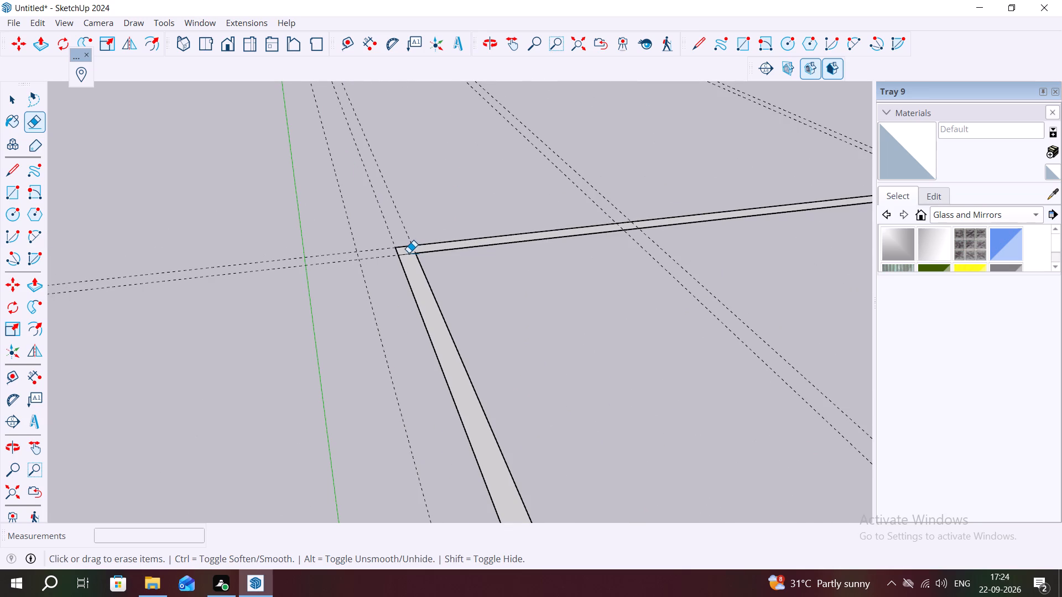
click(409, 253)
scroll(261, 257, down, 14)
scroll(684, 178, up, 2)
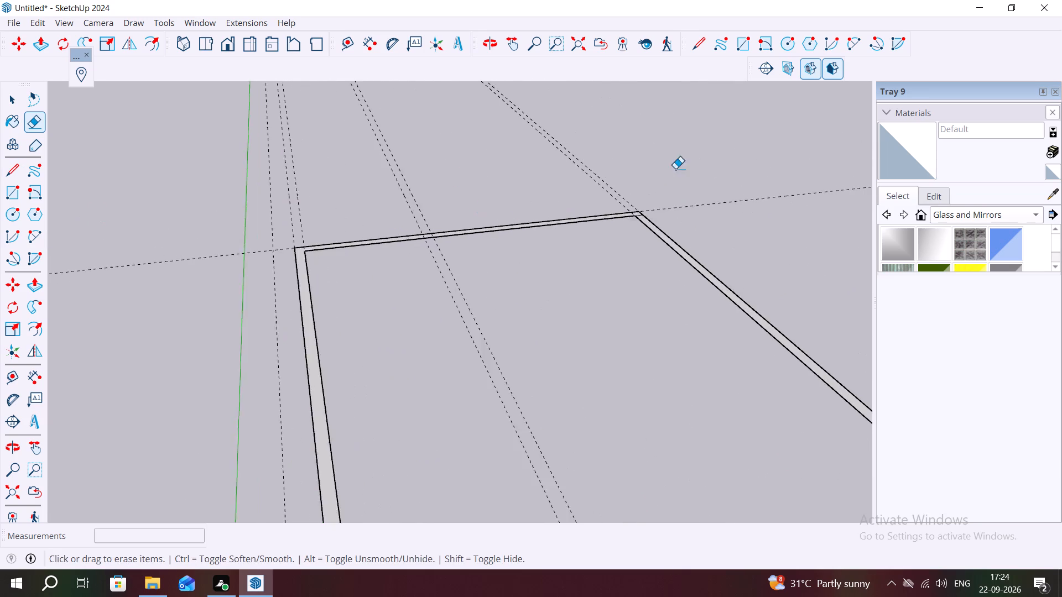
scroll(675, 169, up, 10)
click(645, 212)
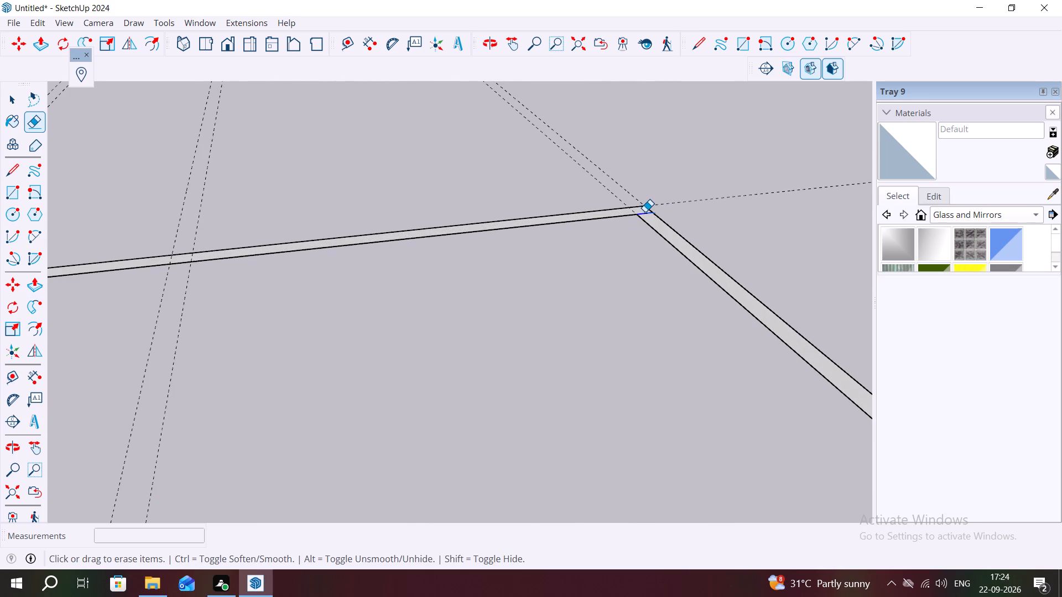
scroll(405, 268, down, 19)
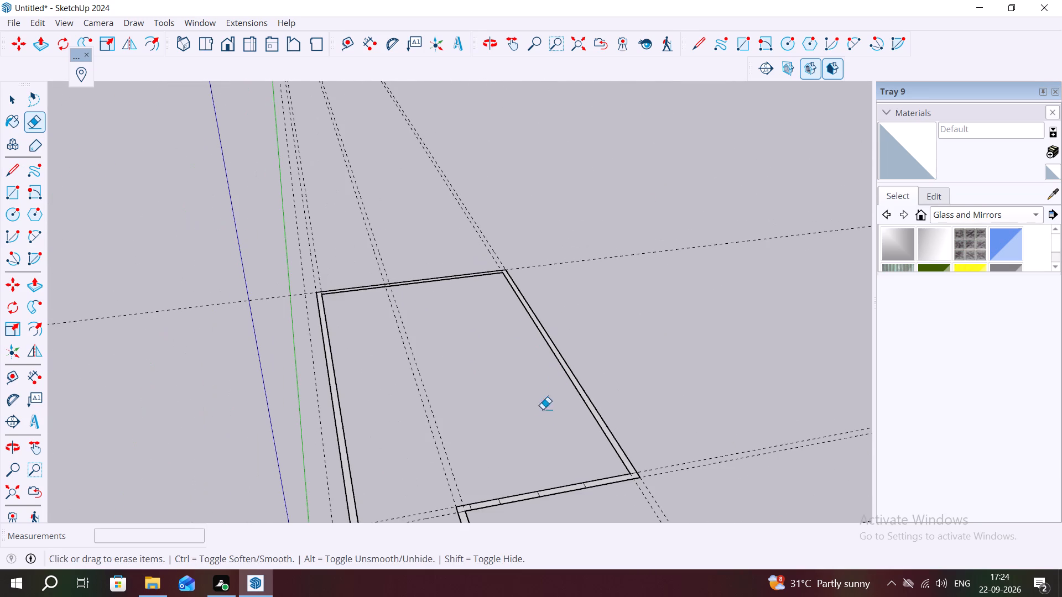
scroll(582, 475, up, 7)
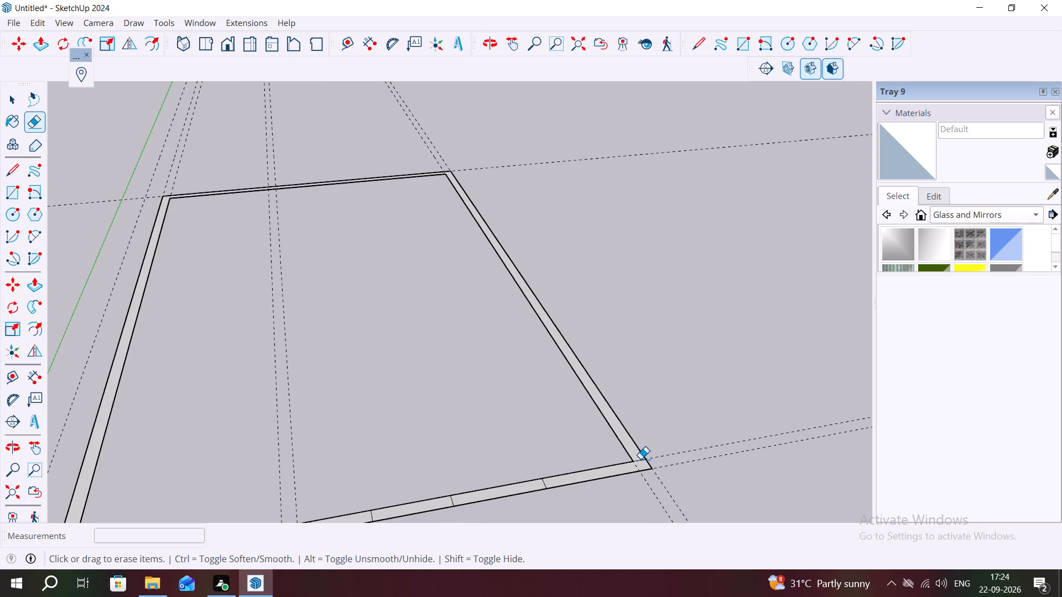
click(640, 459)
scroll(684, 443, down, 3)
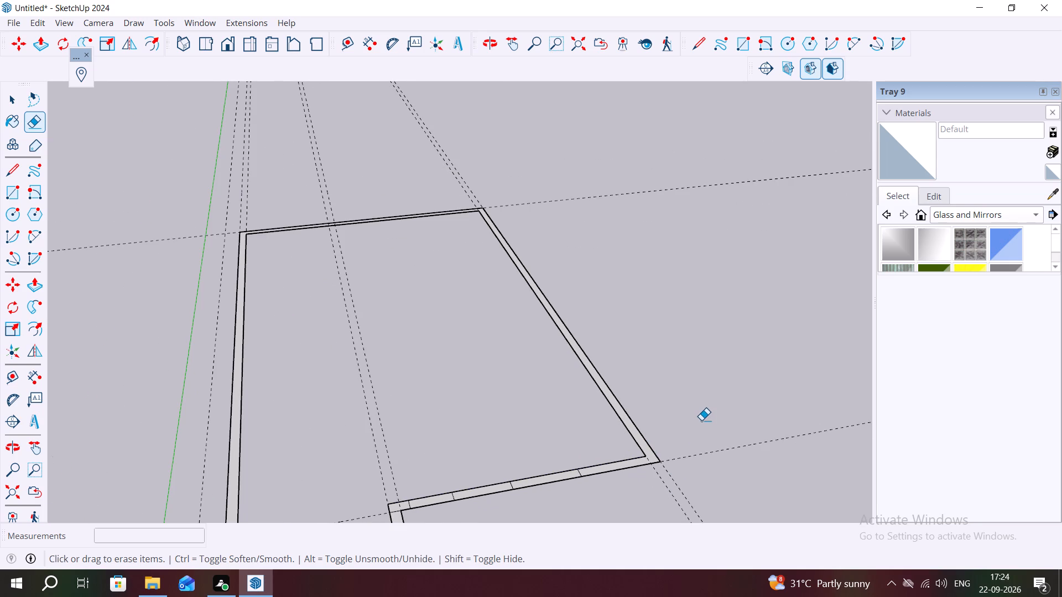
key(Escape)
Push/Pull the joined strip of the back wall, both side walls and their front end pieces up 10'.
key(p)
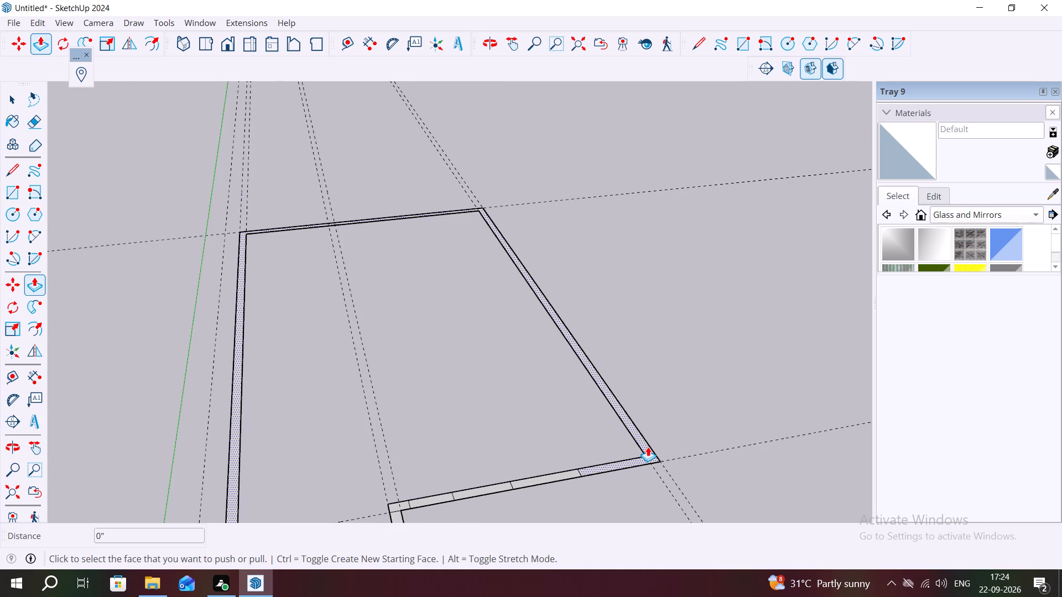
click(648, 447)
text(10')
key(Return)
Push/Pull the short front wall's segment between its opening and the return wall up 10'.
scroll(658, 459, down, 4)
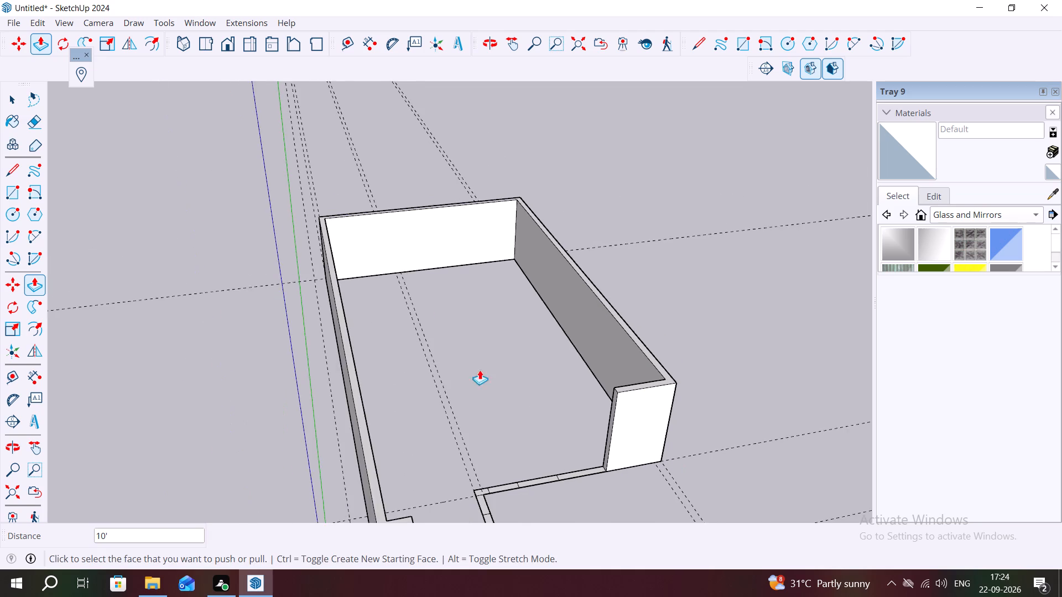
scroll(404, 196, down, 7)
scroll(407, 353, up, 4)
middle_drag(491, 432, 407, 453)
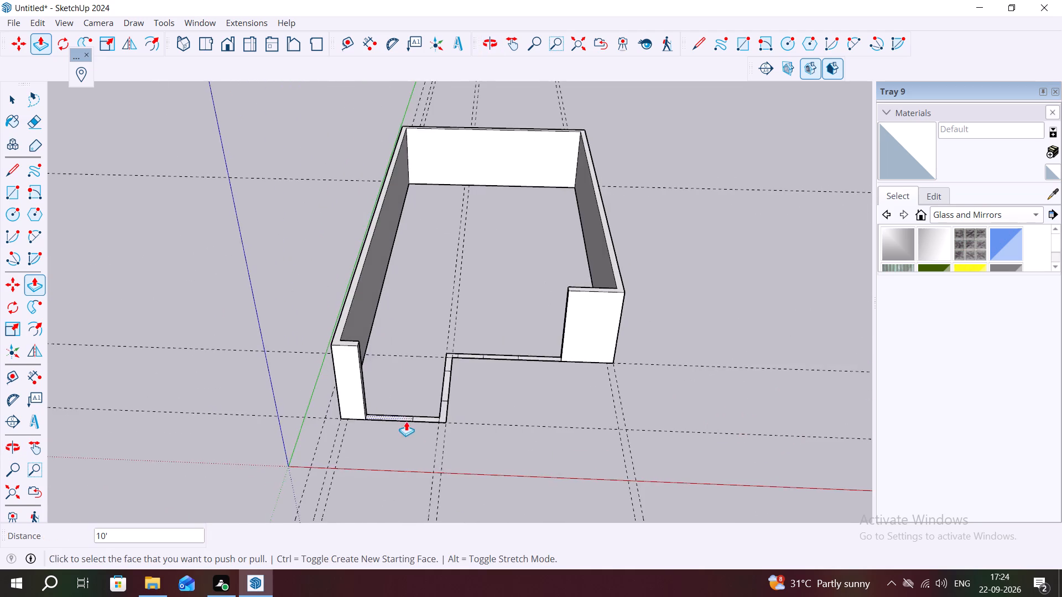
scroll(410, 422, up, 4)
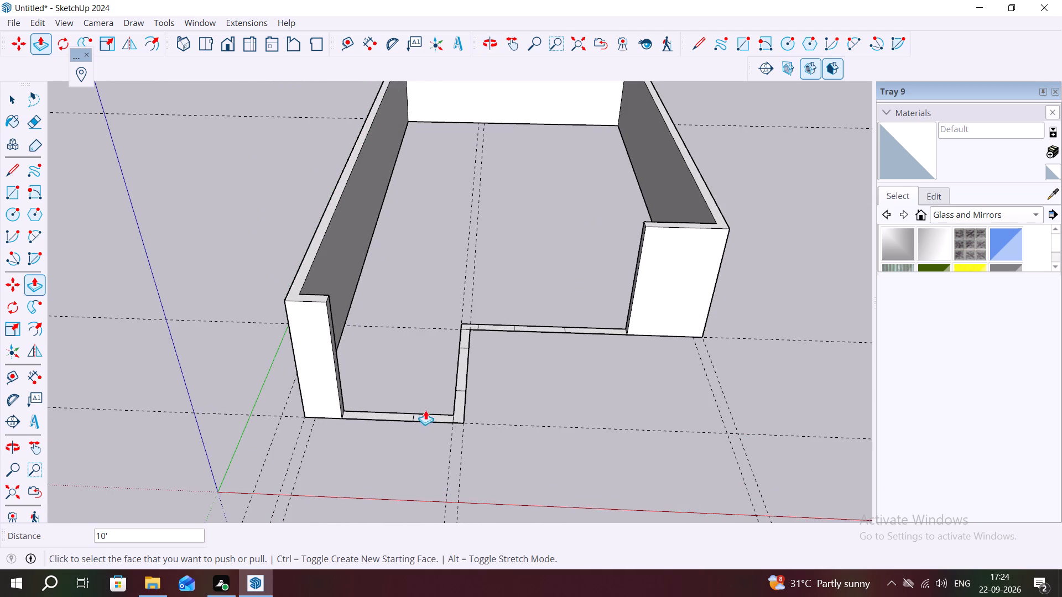
scroll(431, 409, up, 4)
key(Escape)
key(space)
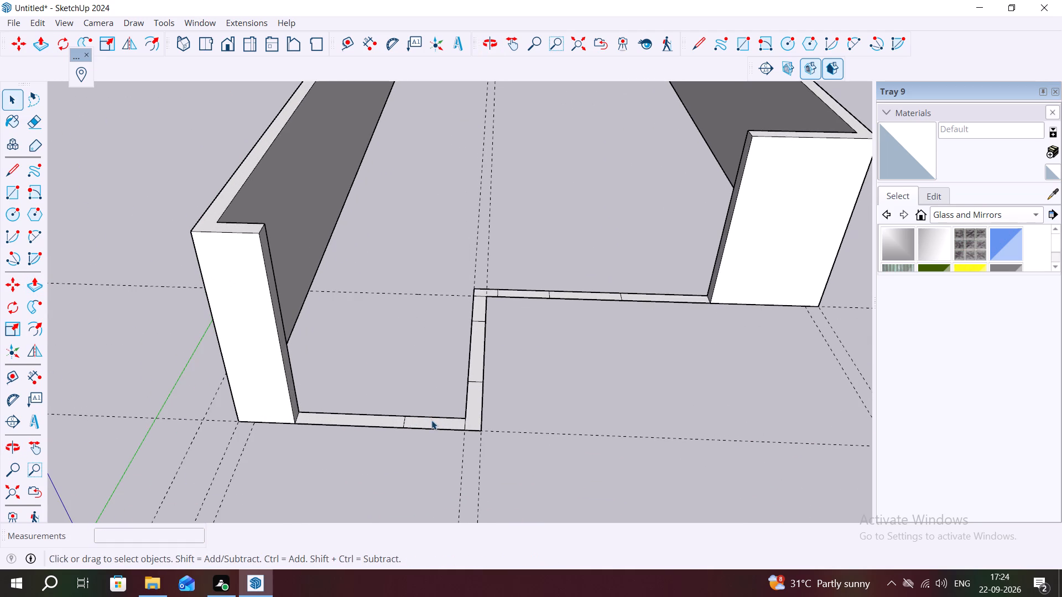
click(431, 420)
key(p)
click(433, 420)
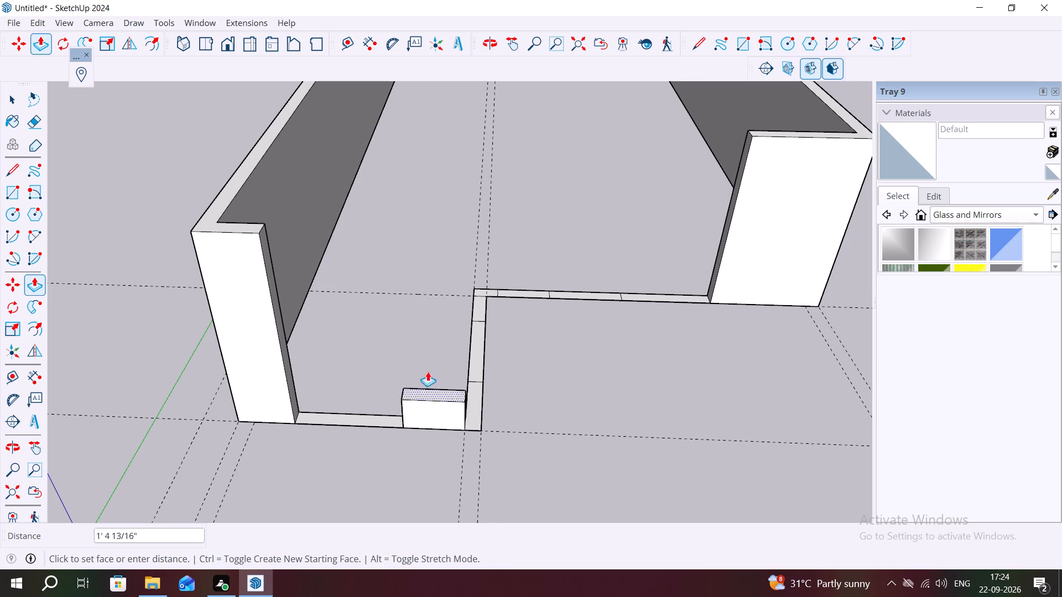
key(1)
text(0')
key(Return)
Push/Pull the return wall's segment between the short front wall's outer corner and its opening up 10'.
middle_drag(486, 378, 330, 431)
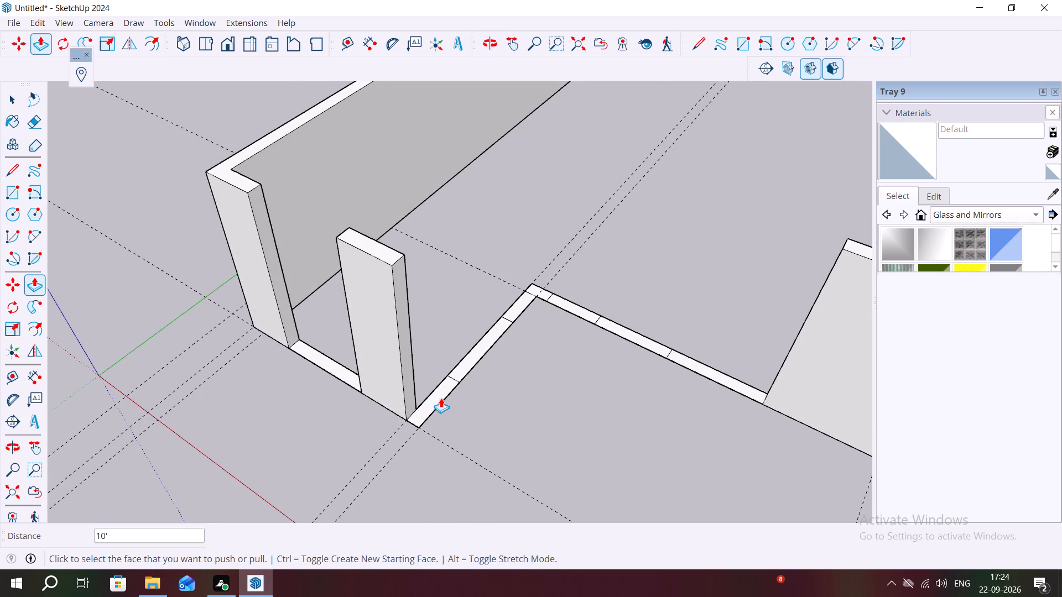
double_click(436, 398)
double_click(433, 397)
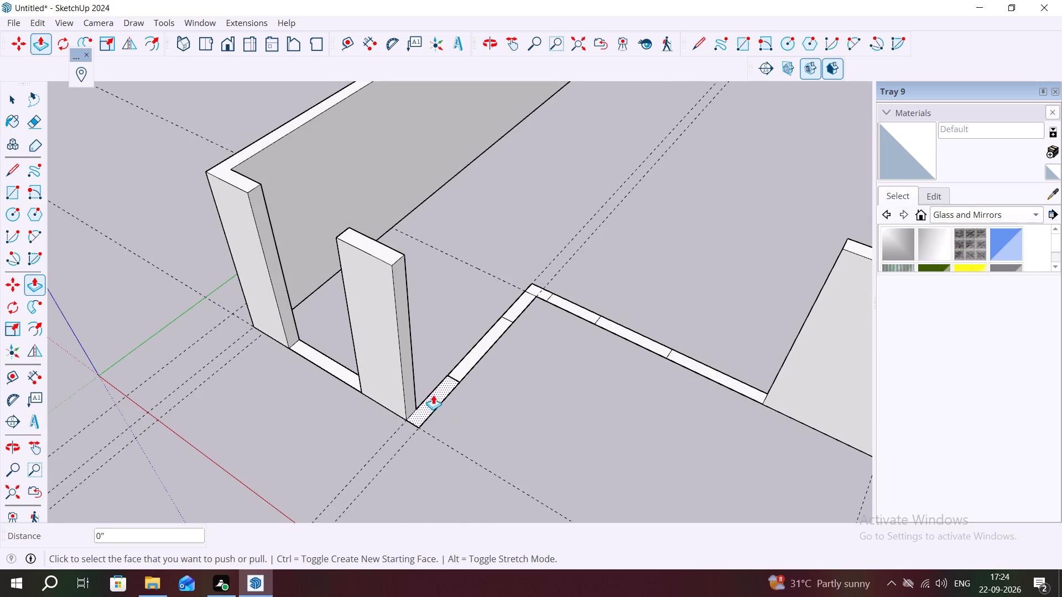
click(432, 390)
double_click(440, 403)
double_click(440, 403)
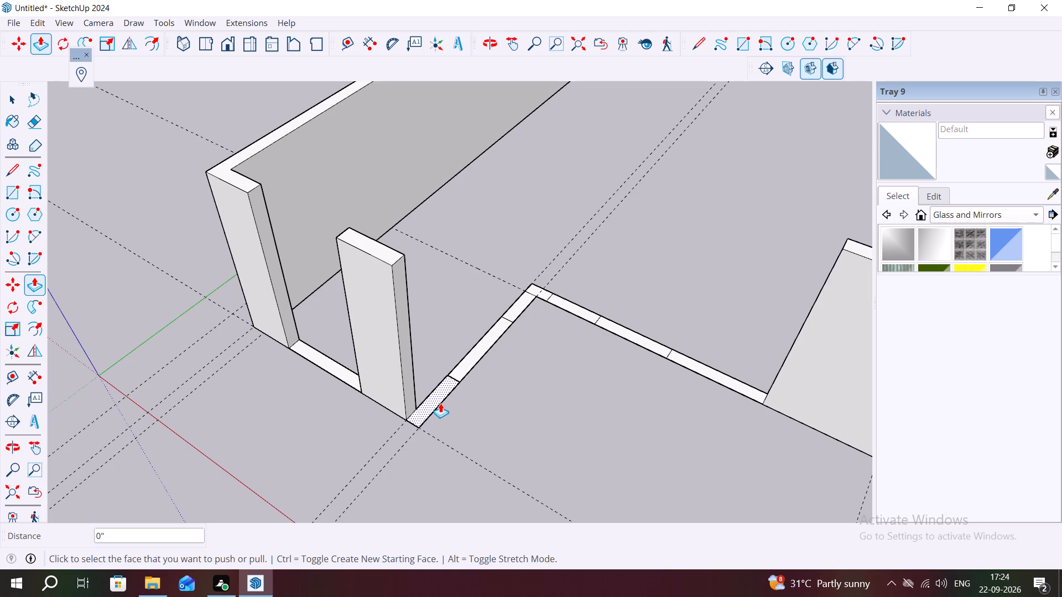
key(1)
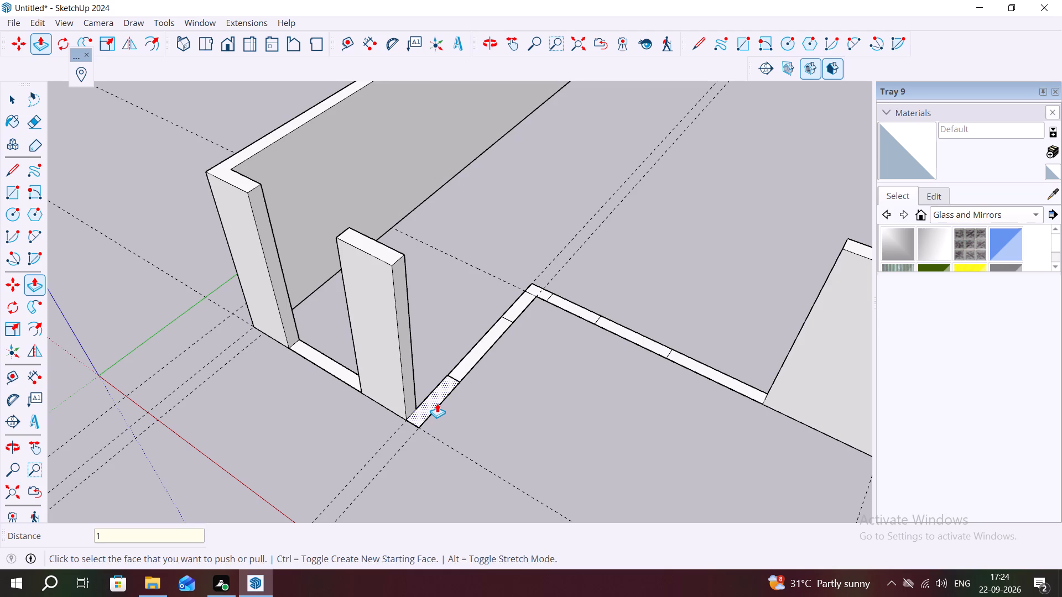
text(0')
click(439, 400)
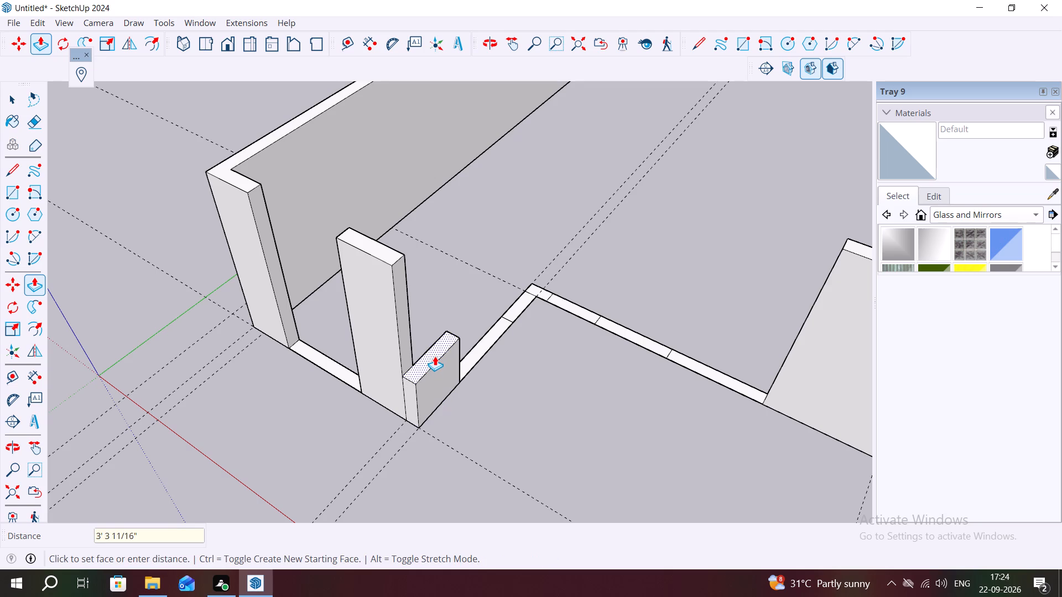
text(10;)
key(BackSpace)
key(apostrophe)
key(Return)
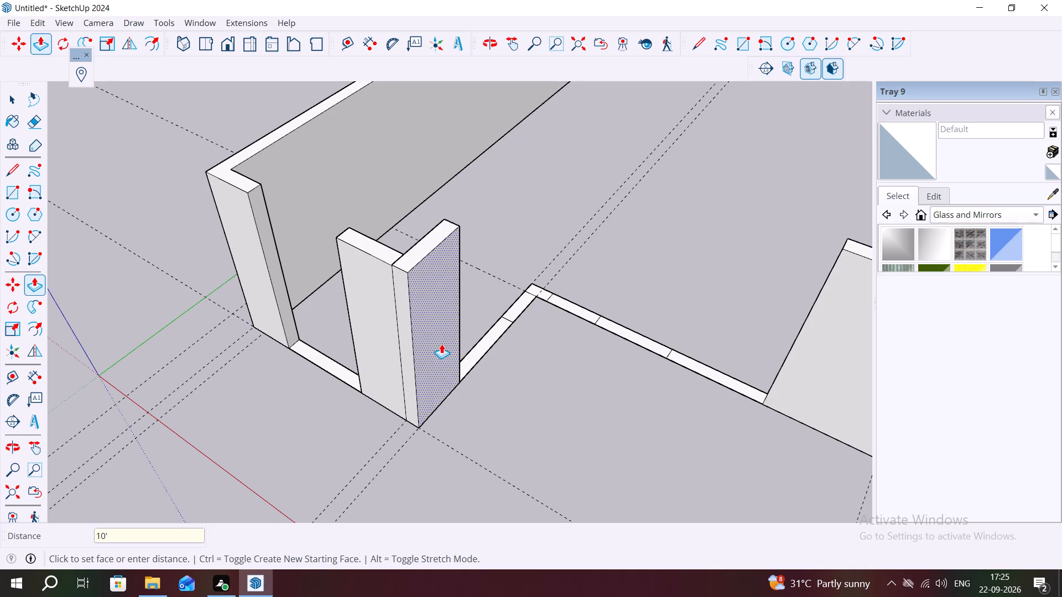
Push/Pull the return wall's segment between its opening and the recessed front wall up 10'.
click(526, 295)
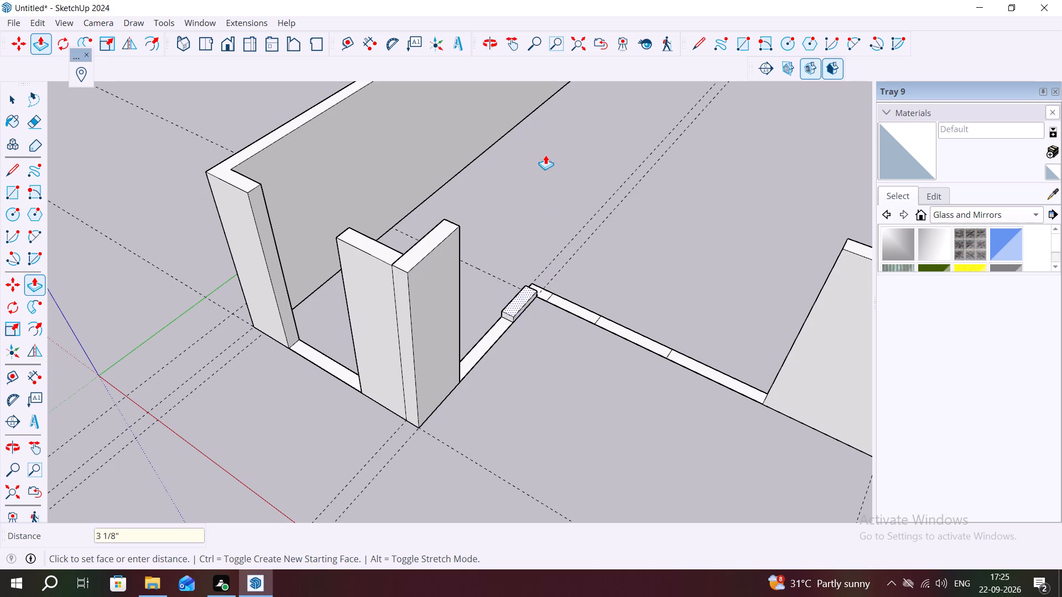
text(10')
key(Return)
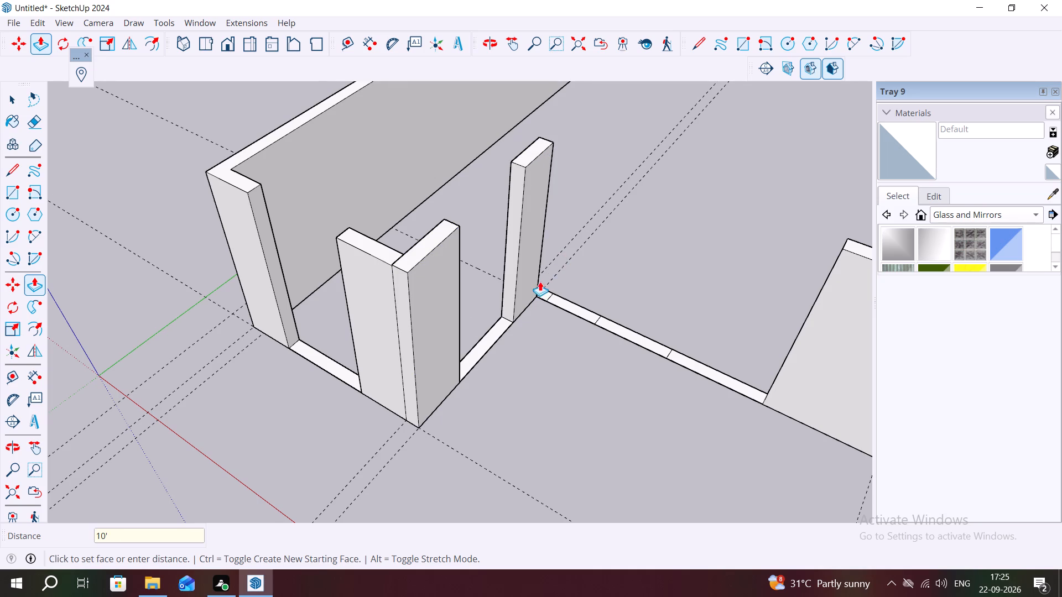
Push/Pull the small recessed front wall segment adjoining the return wall up 10'.
middle_drag(537, 280, 37, 380)
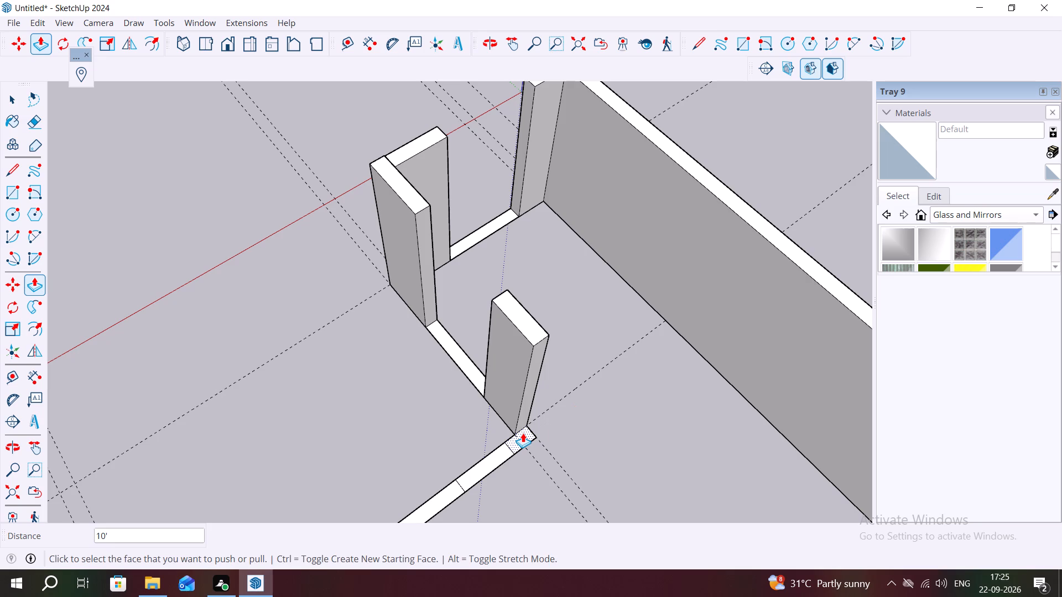
click(523, 433)
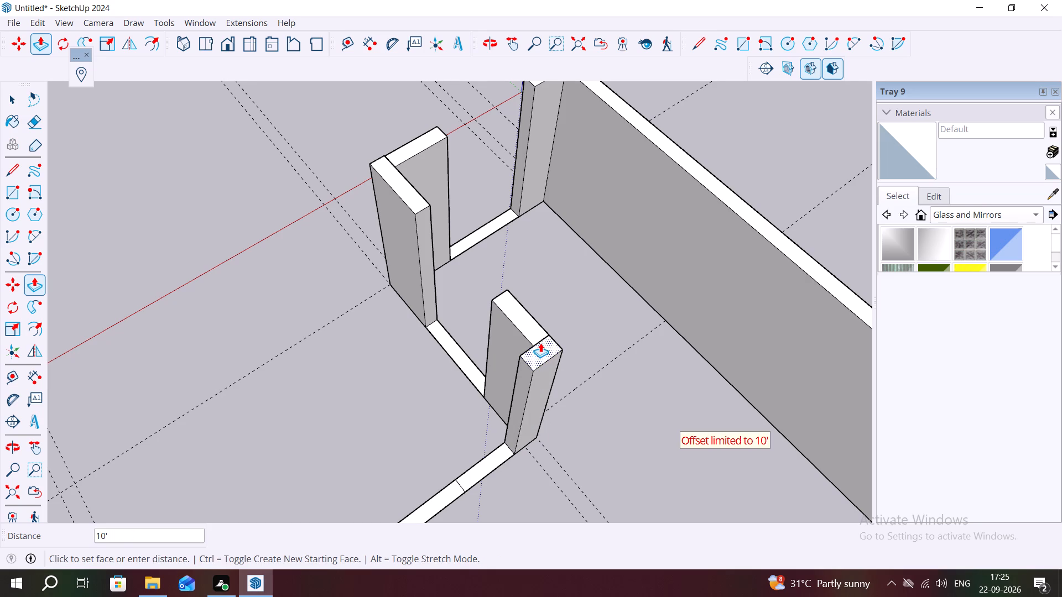
text(10')
key(Return)
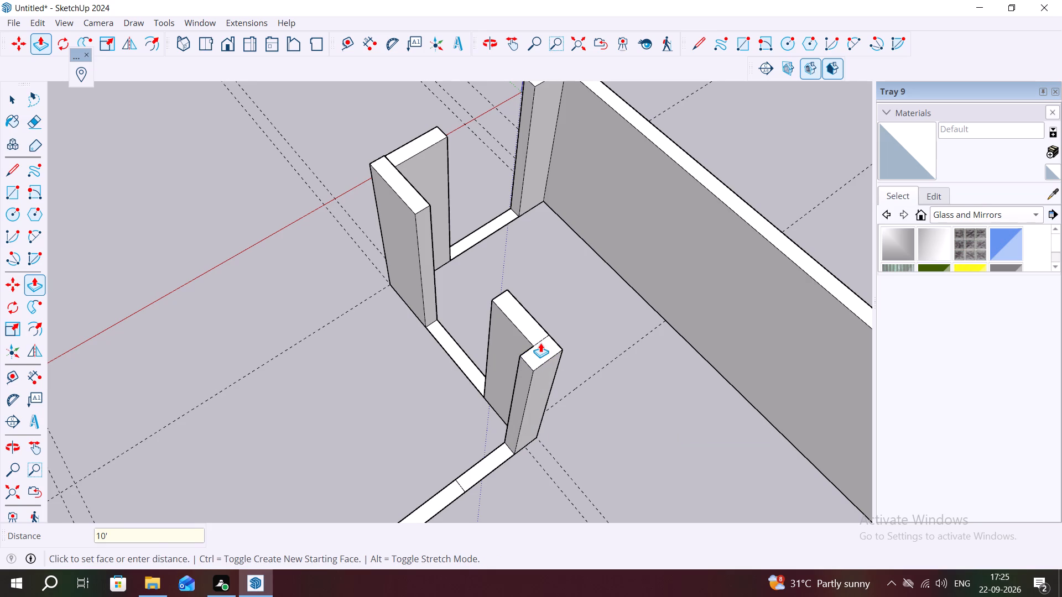
Push/Pull the recessed front wall's segment between its two openings up 10'.
scroll(577, 373, down, 9)
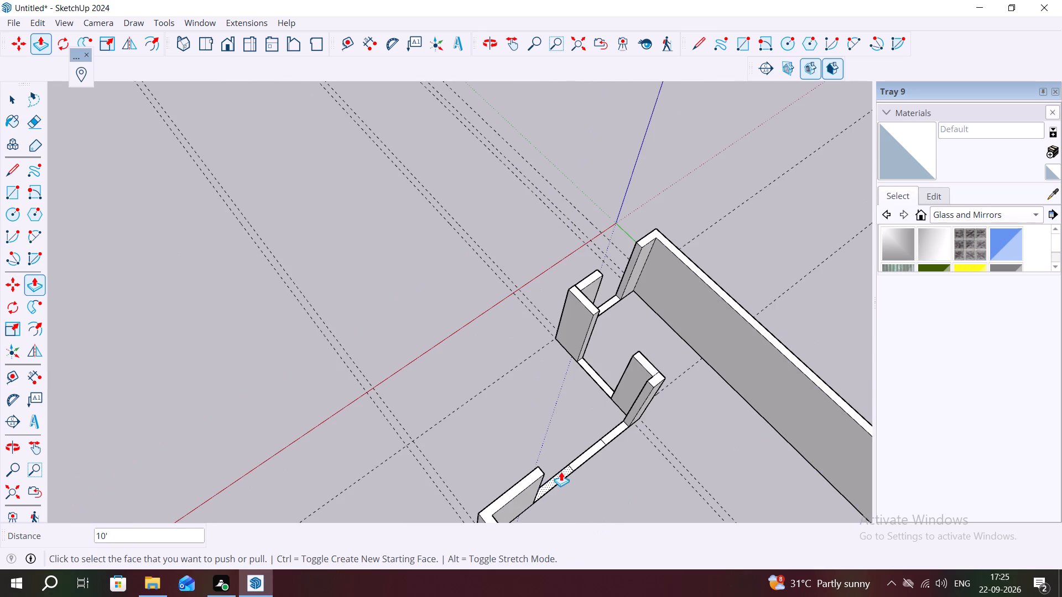
click(561, 472)
key(Escape)
middle_drag(508, 467, 689, 416)
scroll(619, 425, down, 3)
middle_drag(631, 435, 709, 448)
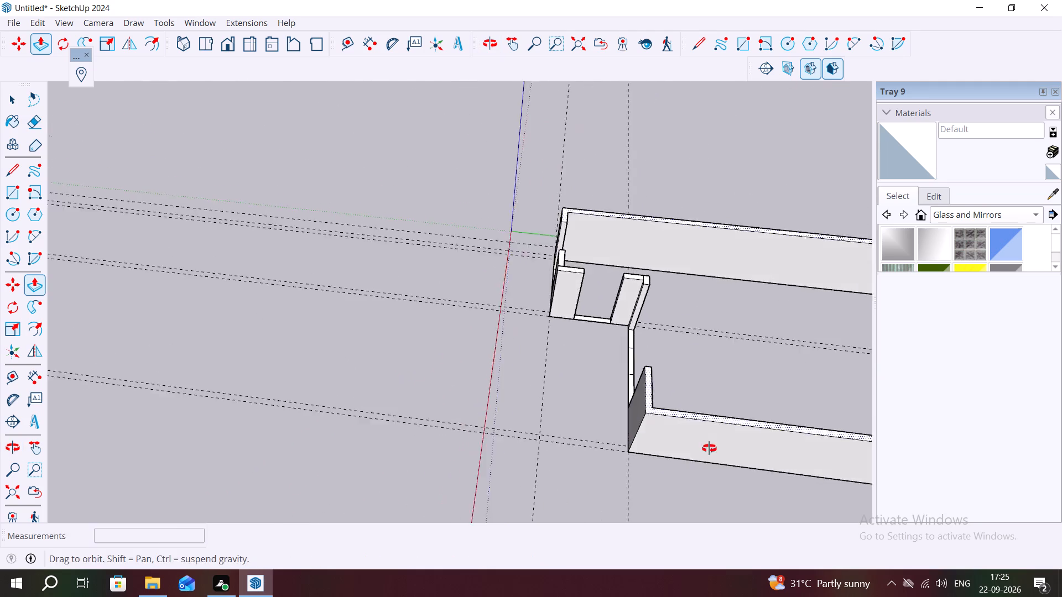
middle_drag(709, 448, 822, 421)
middle_drag(653, 371, 877, 394)
scroll(587, 187, up, 2)
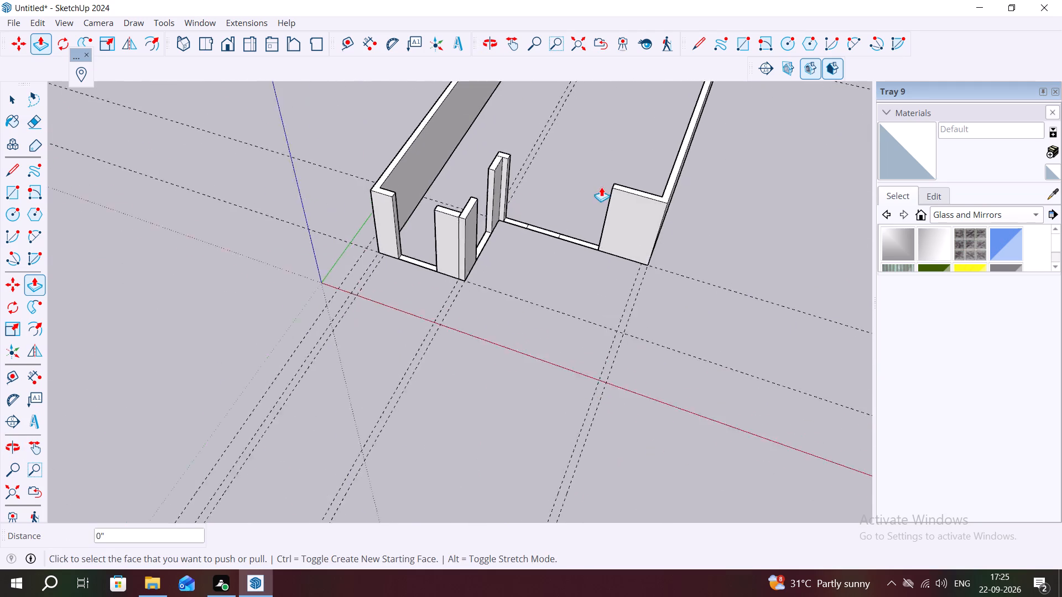
scroll(601, 187, up, 5)
scroll(533, 222, up, 4)
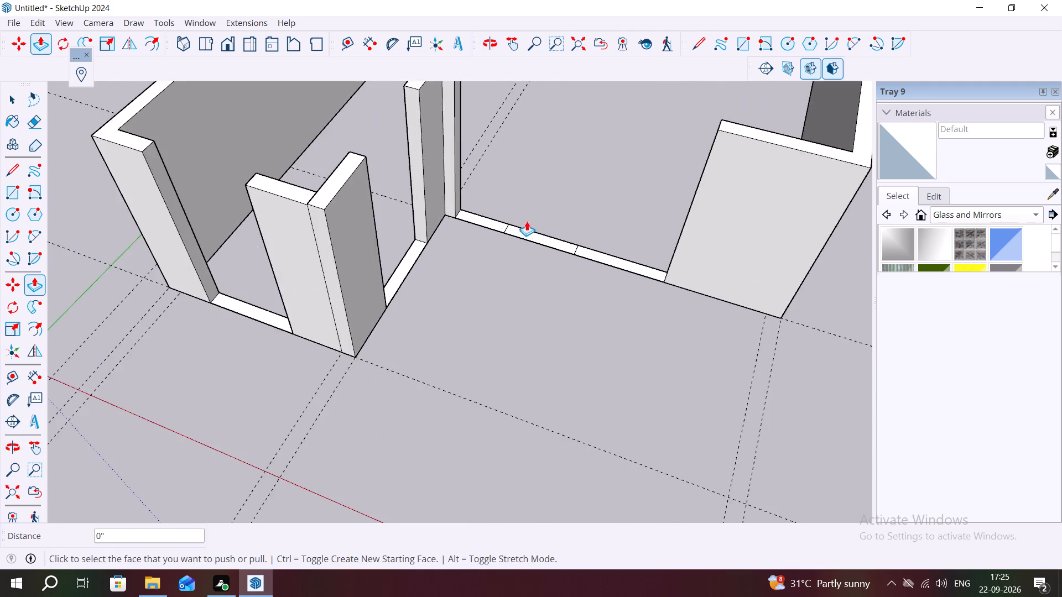
scroll(527, 221, up, 3)
click(523, 234)
scroll(556, 176, down, 2)
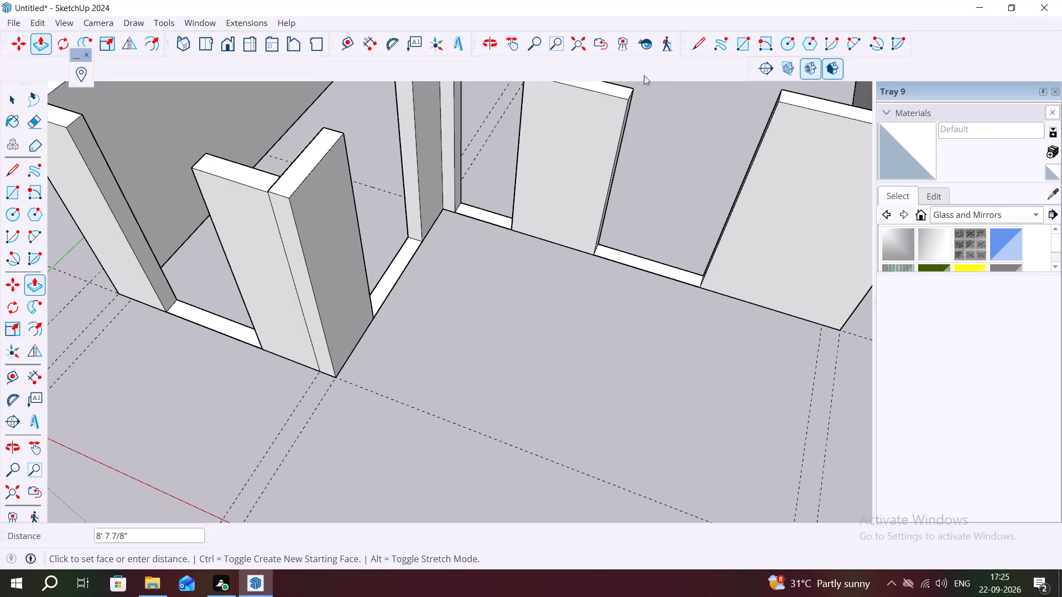
text(10')
key(Return)
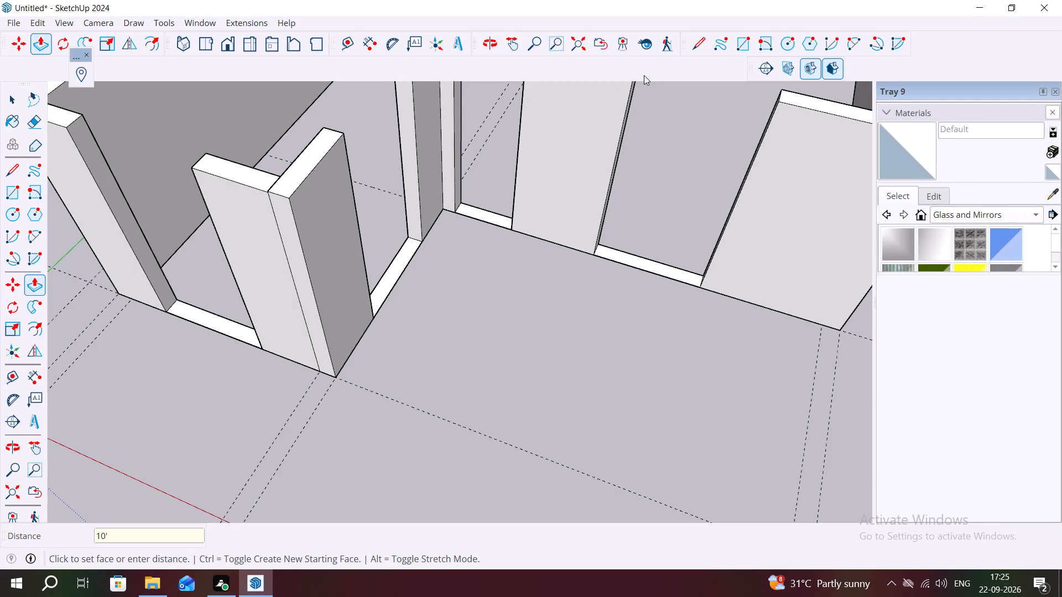
Examine the raised front wall segments and their openings from close up and from several angles.
scroll(582, 304, down, 9)
scroll(629, 279, up, 2)
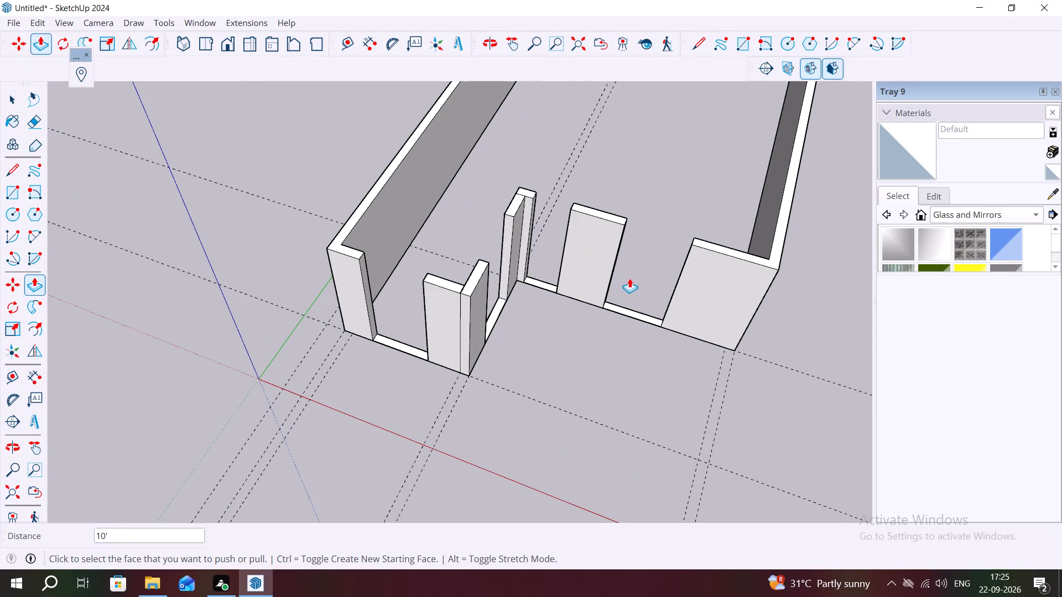
scroll(620, 291, up, 7)
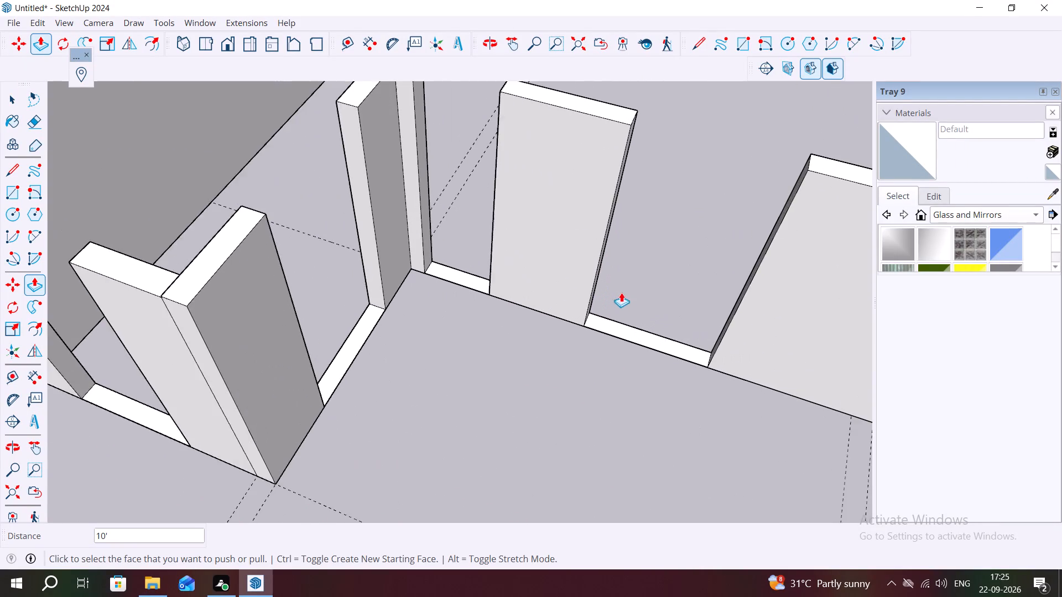
scroll(622, 302, up, 2)
key(Escape)
key(space)
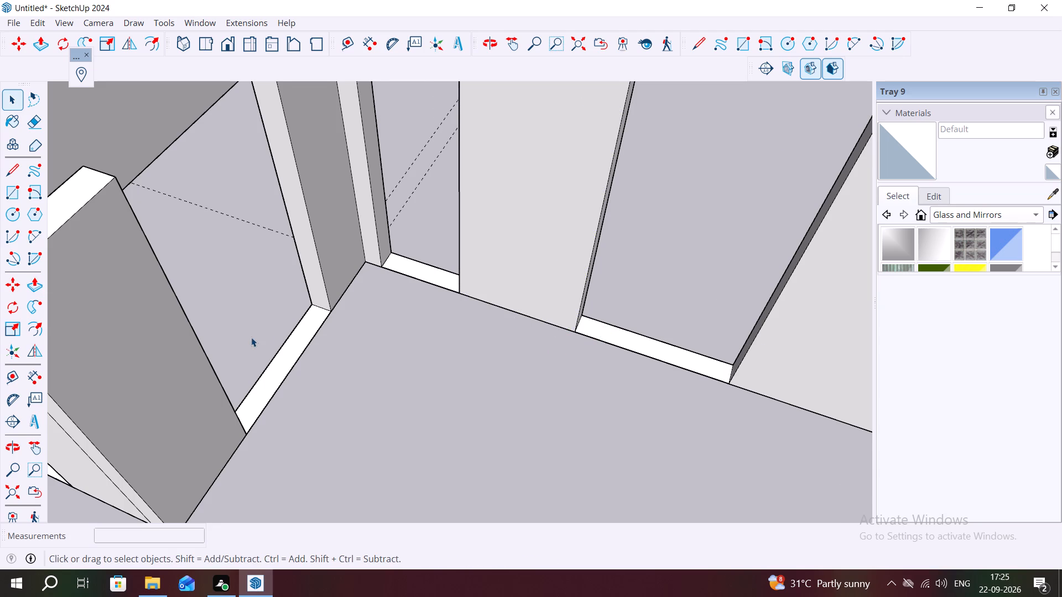
scroll(251, 337, down, 1)
middle_drag(301, 331, 504, 291)
scroll(641, 345, down, 7)
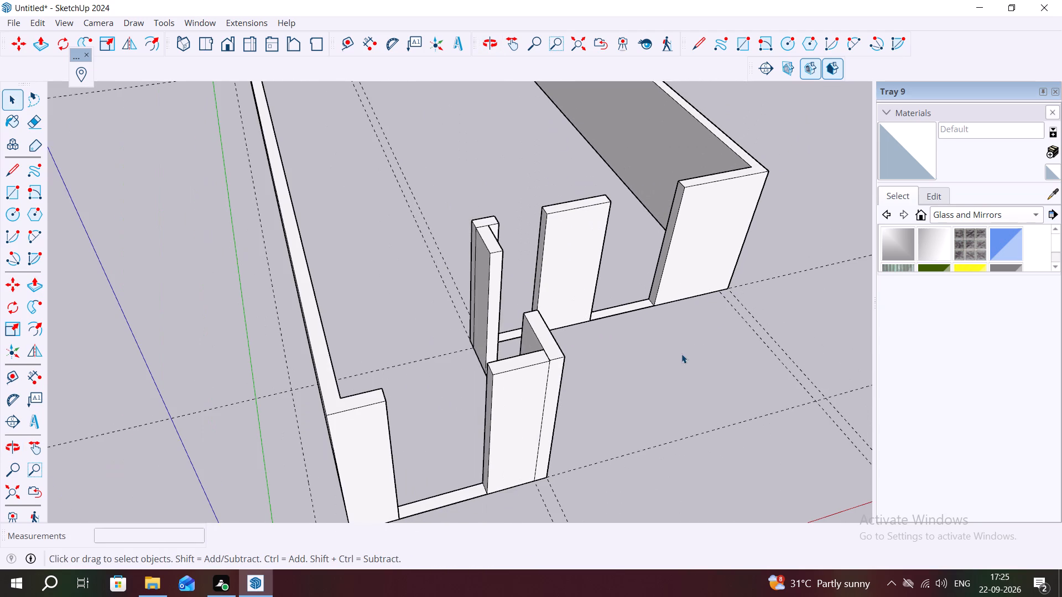
scroll(434, 278, down, 2)
scroll(584, 333, down, 2)
middle_drag(606, 354, 568, 333)
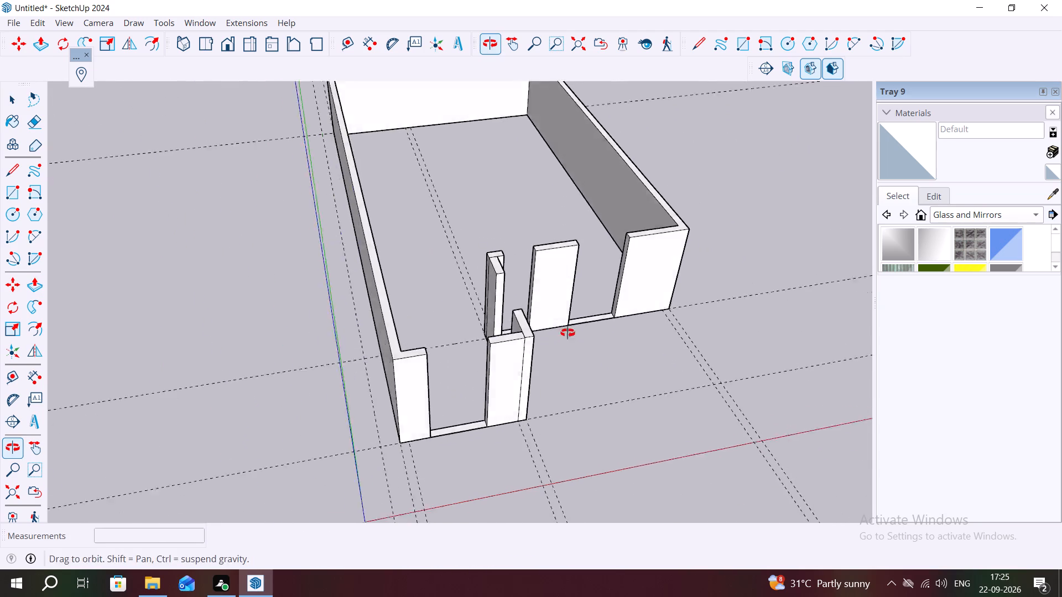
middle_drag(568, 333, 559, 329)
scroll(558, 320, down, 4)
middle_drag(553, 328, 520, 234)
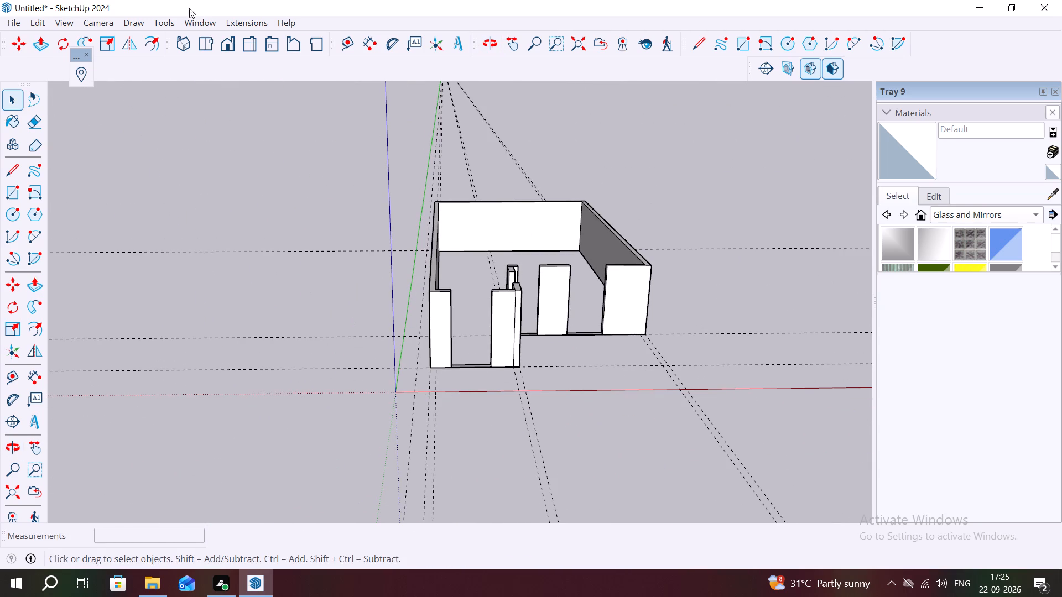
Draw a 3'9" high rectangle across the top of the 9" jamb face on the short front wall's end piece.
click(11, 187)
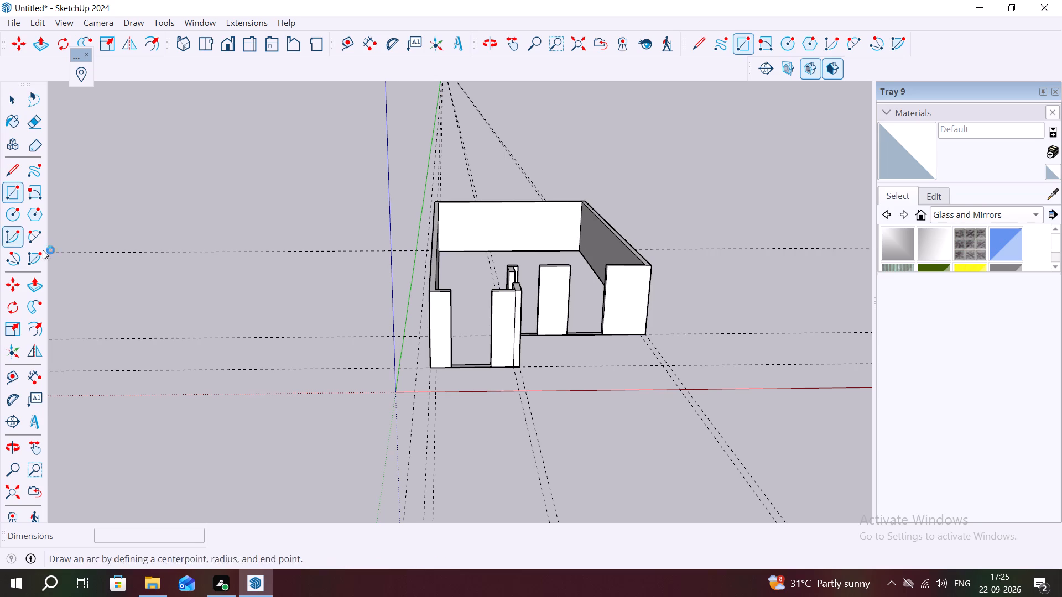
middle_drag(292, 264, 174, 240)
middle_drag(409, 300, 353, 274)
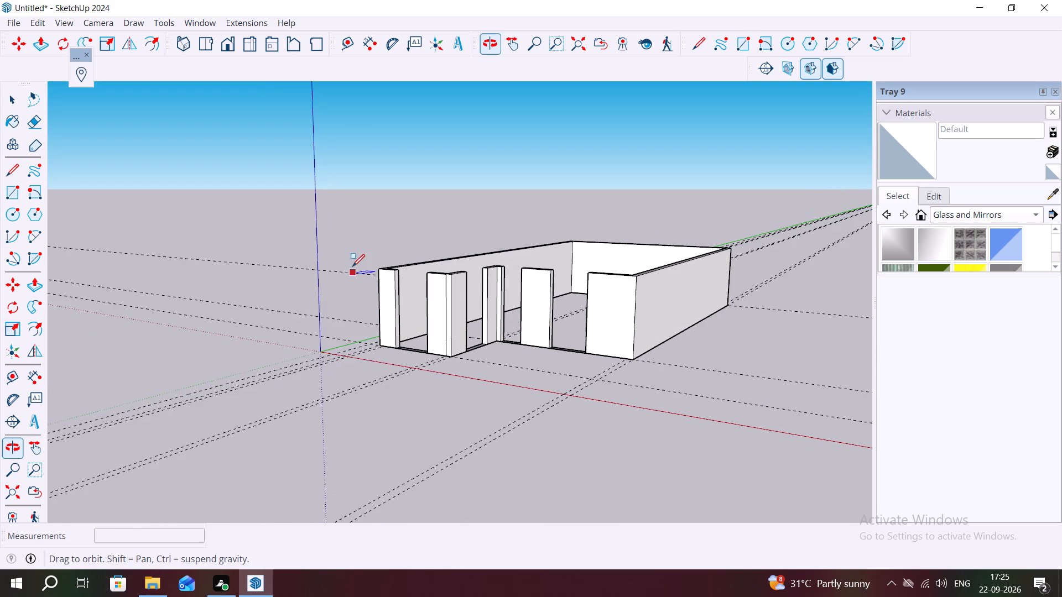
scroll(407, 261, up, 10)
middle_drag(428, 264, 350, 259)
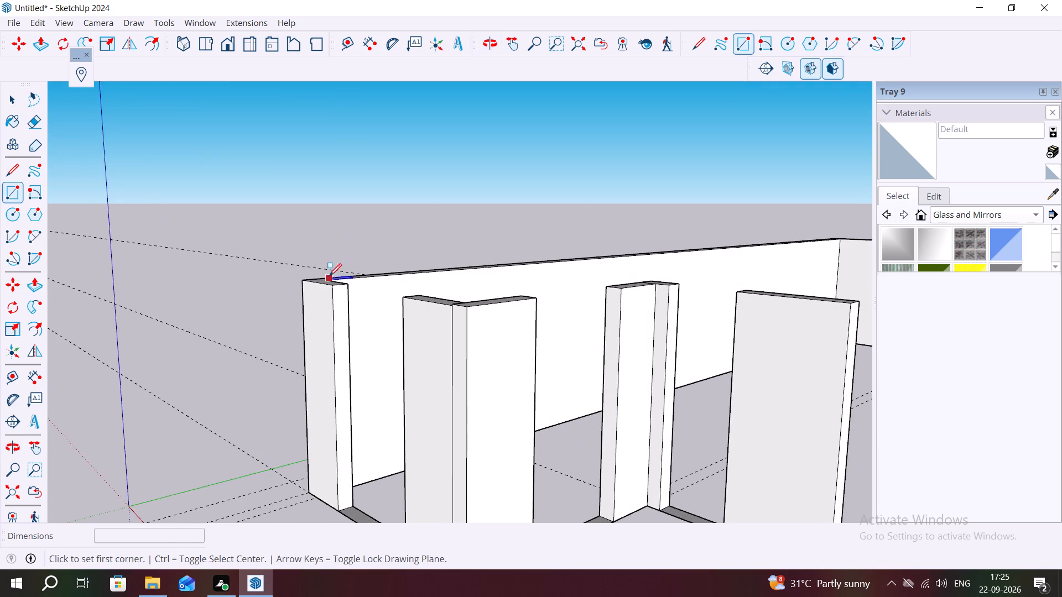
scroll(334, 291, up, 2)
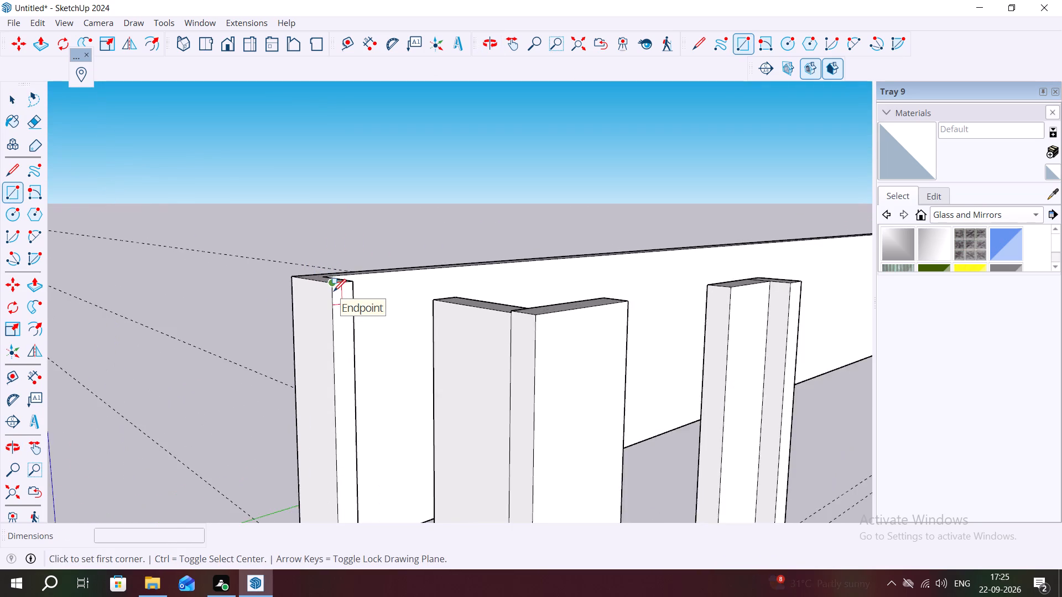
scroll(334, 291, up, 4)
click(334, 283)
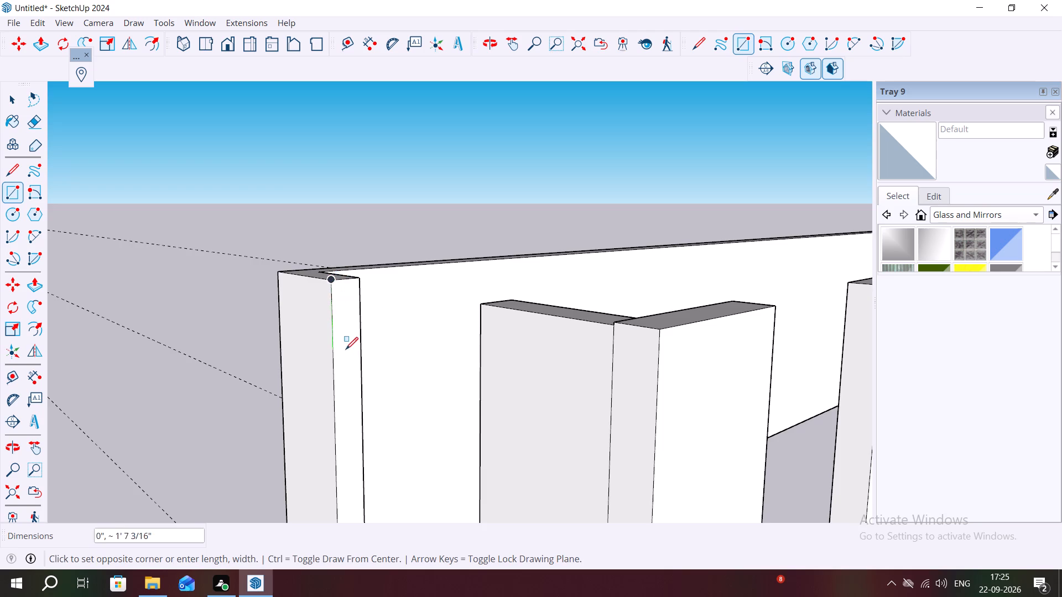
middle_drag(346, 349, 310, 315)
scroll(310, 315, up, 1)
scroll(310, 315, down, 3)
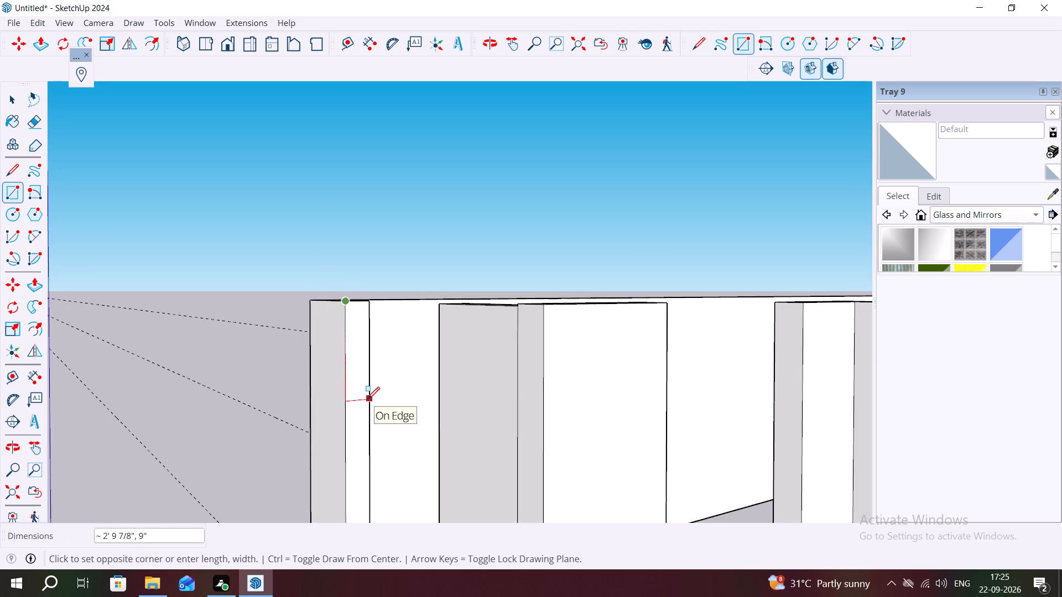
text(3')
text(9")
key(Return)
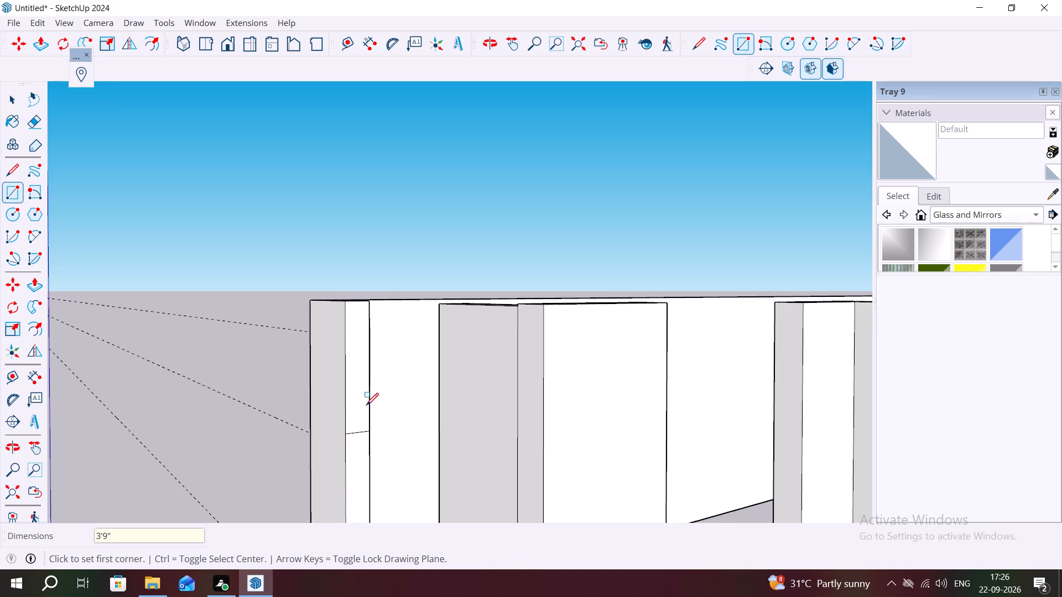
scroll(337, 400, down, 11)
key(Escape)
Copy the 3'9" high rectangle on the short end piece's jamb face 6'3" straight down to the wall's base.
key(space)
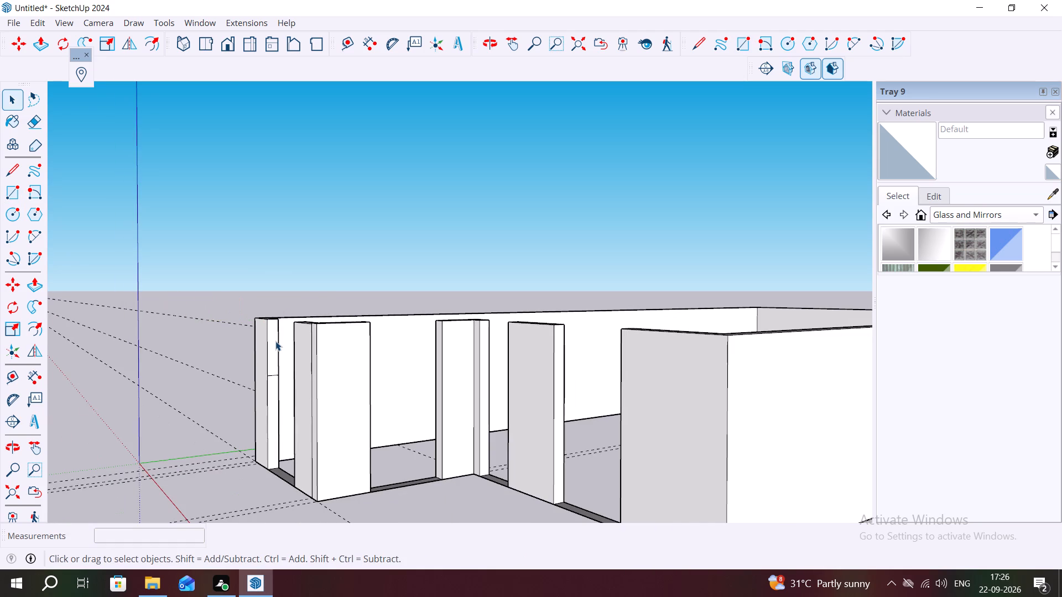
double_click(275, 342)
key(m)
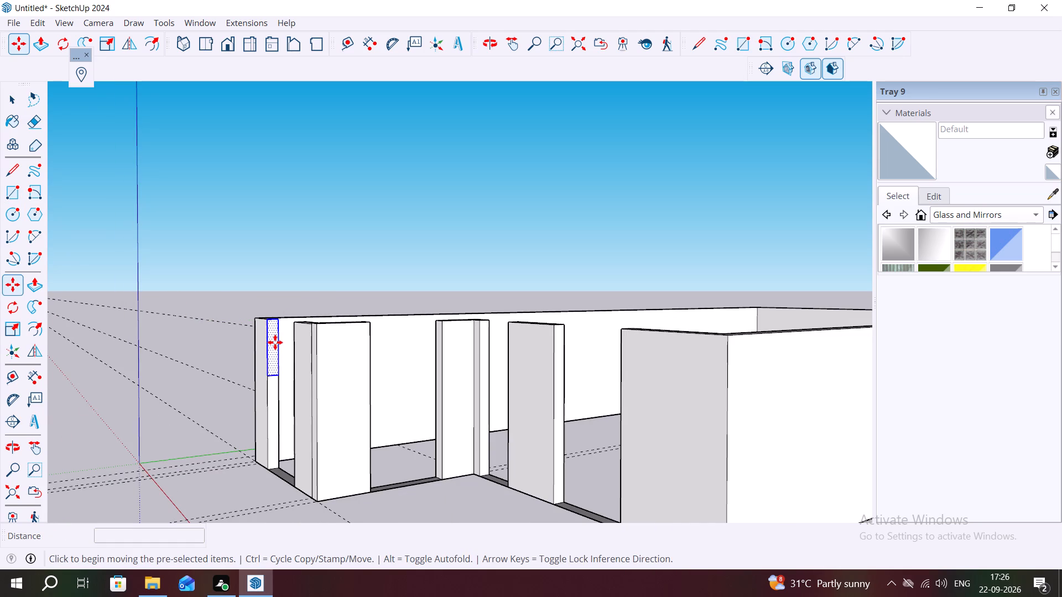
click(265, 376)
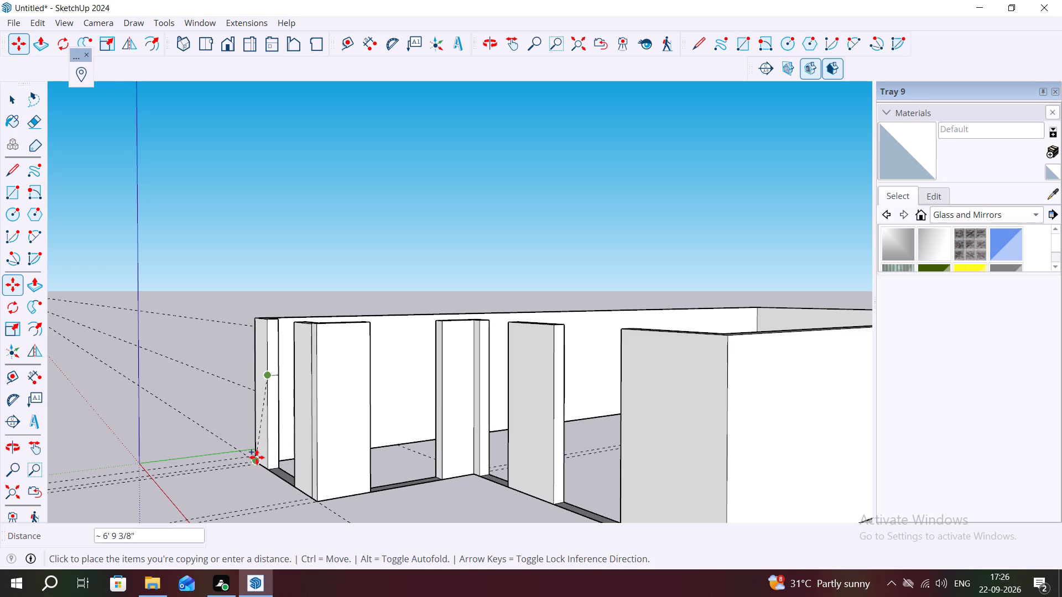
scroll(268, 466, up, 12)
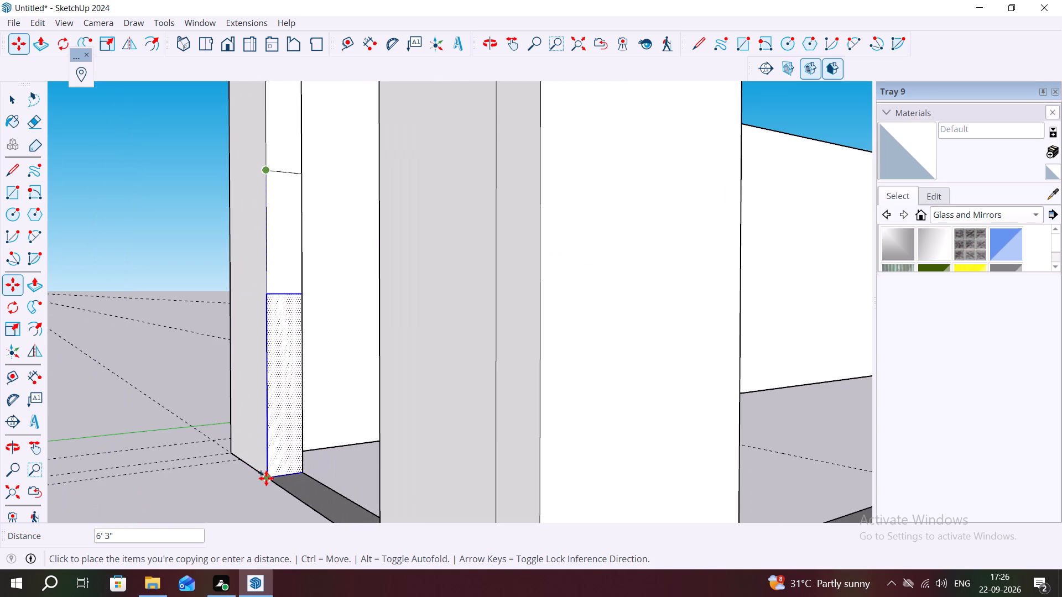
click(267, 479)
scroll(234, 443, down, 3)
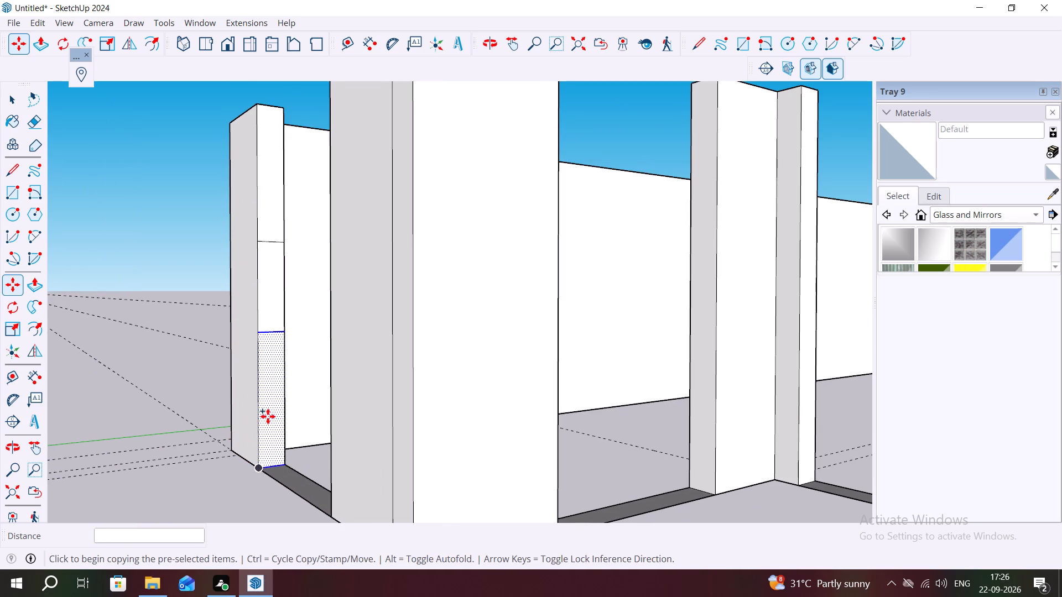
key(Escape)
key(space)
click(272, 365)
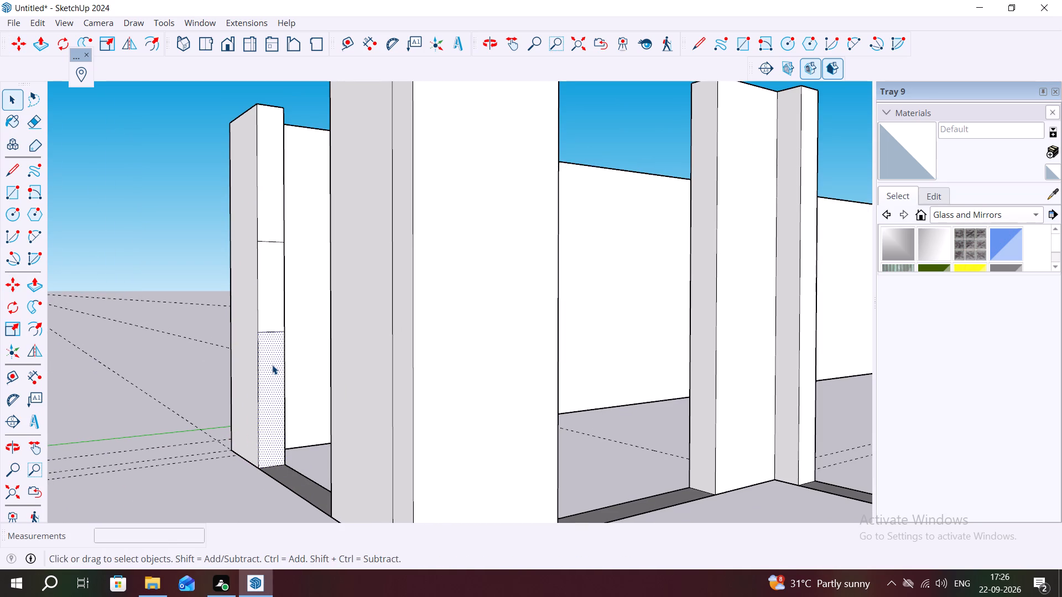
Draw a 3' by 9" rectangle at the top of the wide front corner wall segment's jamb face, beside the opening.
scroll(535, 394, down, 3)
middle_drag(580, 395, 237, 388)
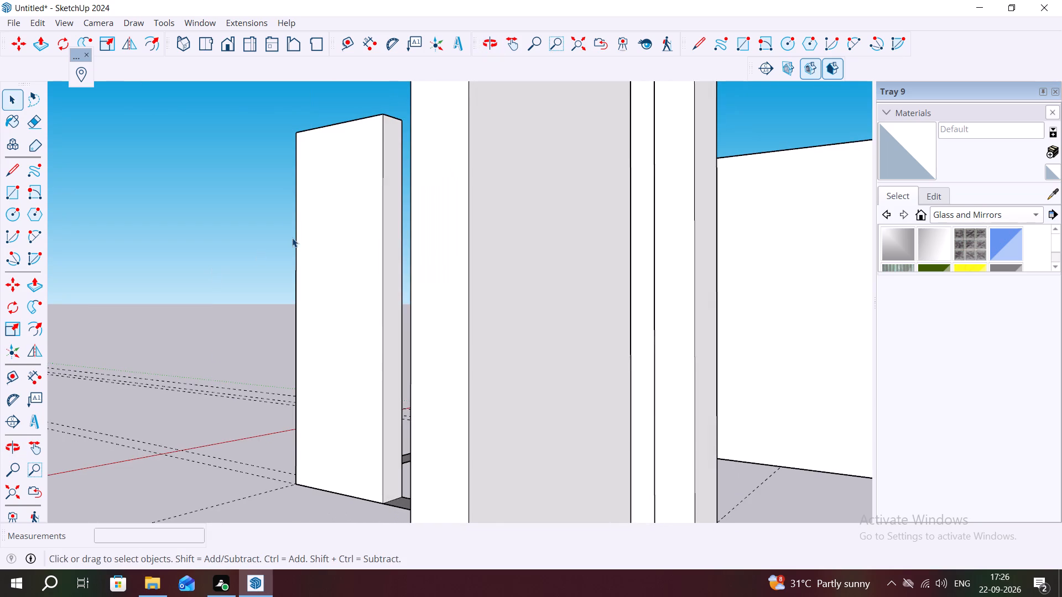
scroll(331, 224, up, 6)
middle_drag(409, 202, 384, 240)
scroll(382, 152, up, 1)
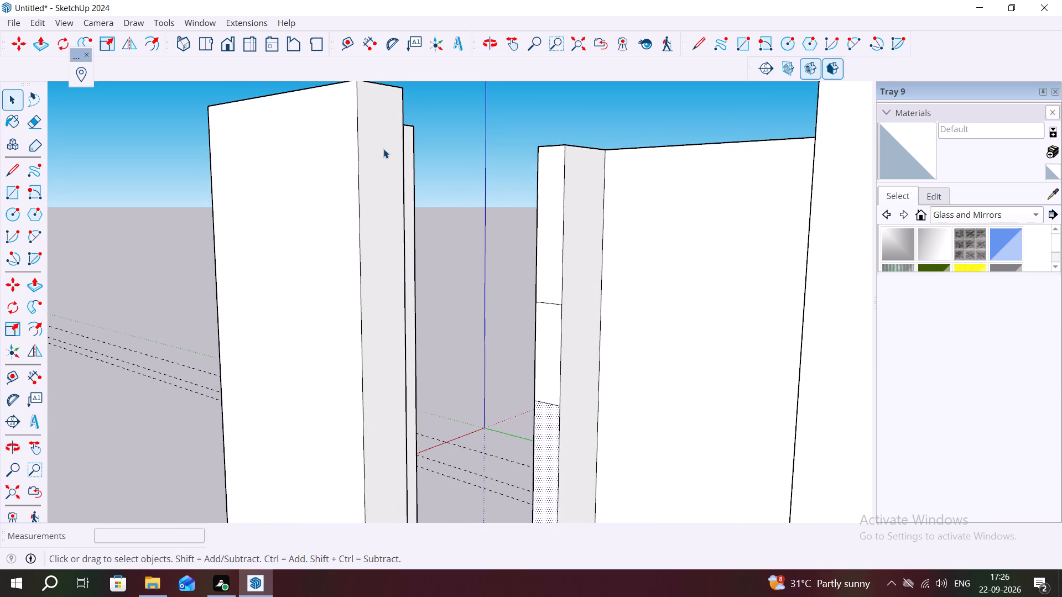
text(REC)
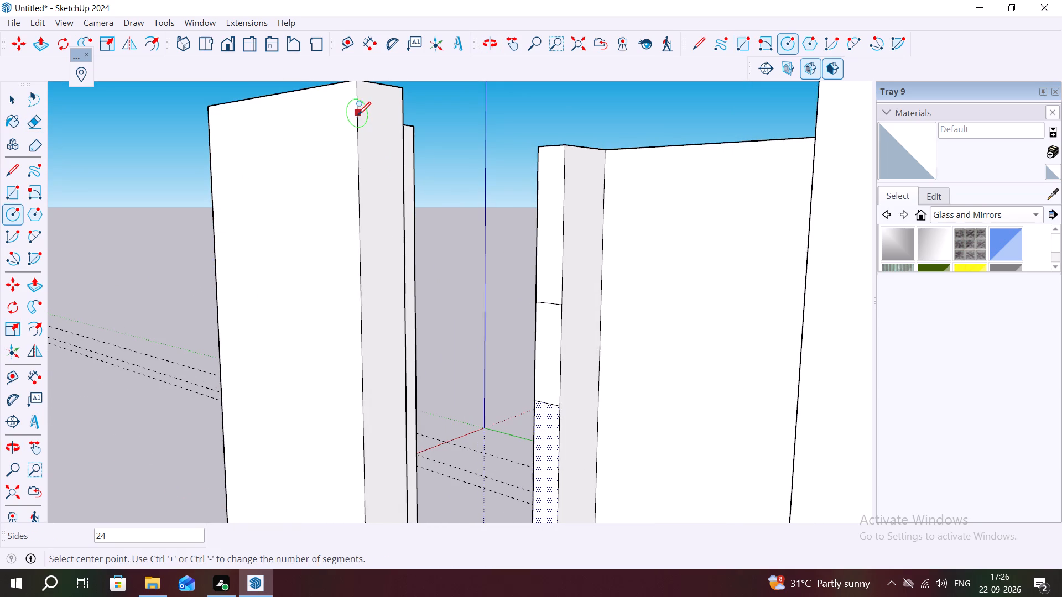
key(Escape)
key(r)
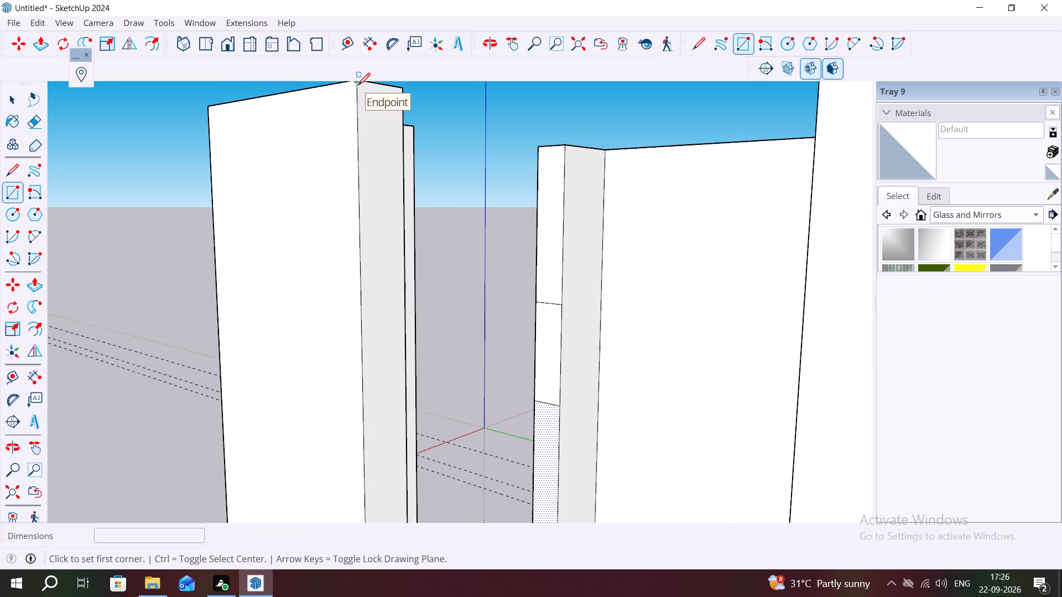
click(358, 85)
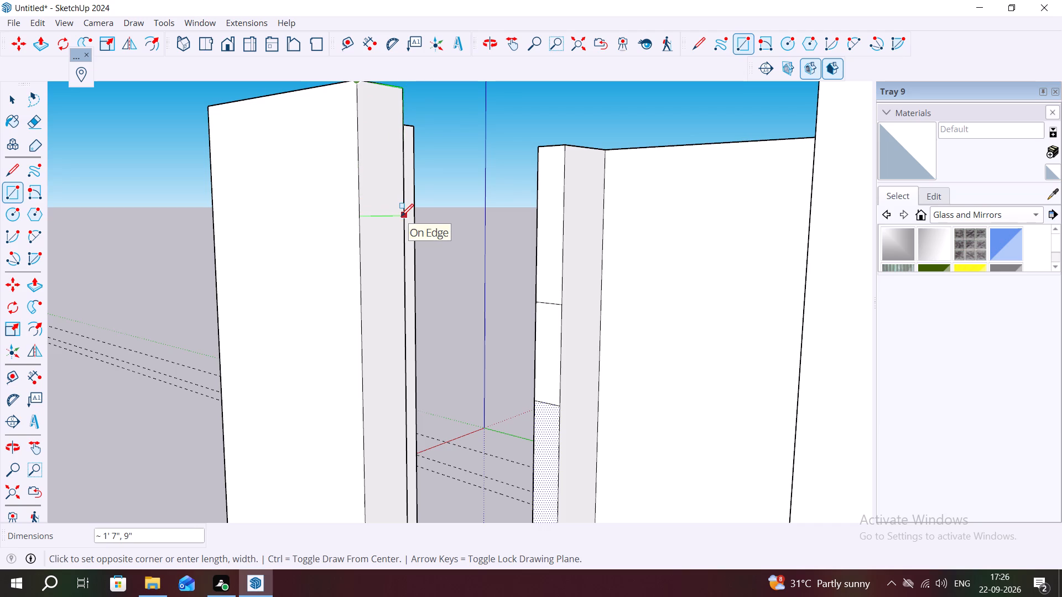
text(3',)
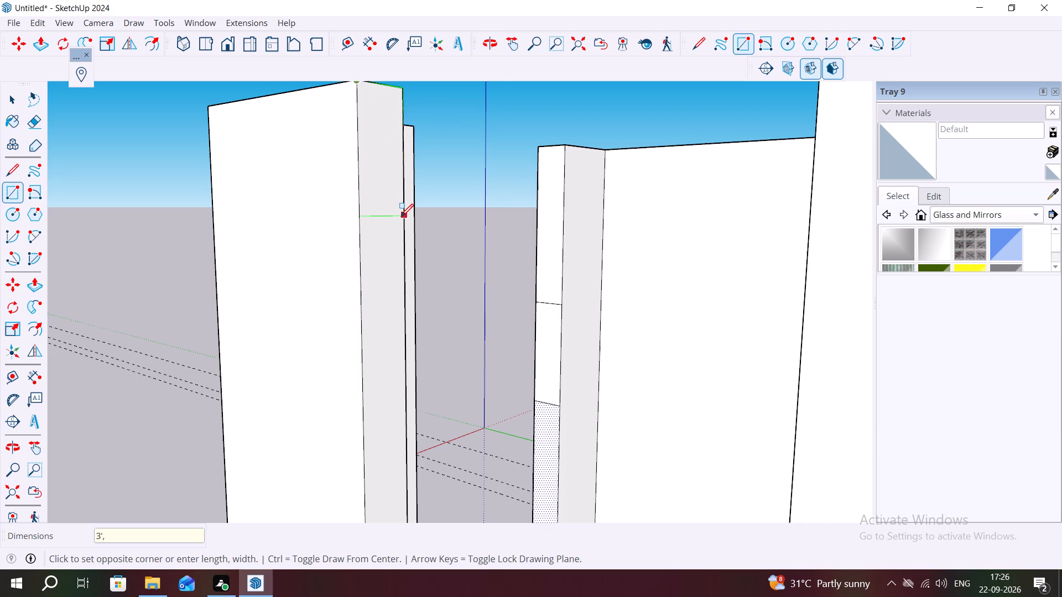
text(9")
key(Return)
Examine the raised front wall segments and the openings around the L-shaped corner piece.
scroll(400, 217, down, 3)
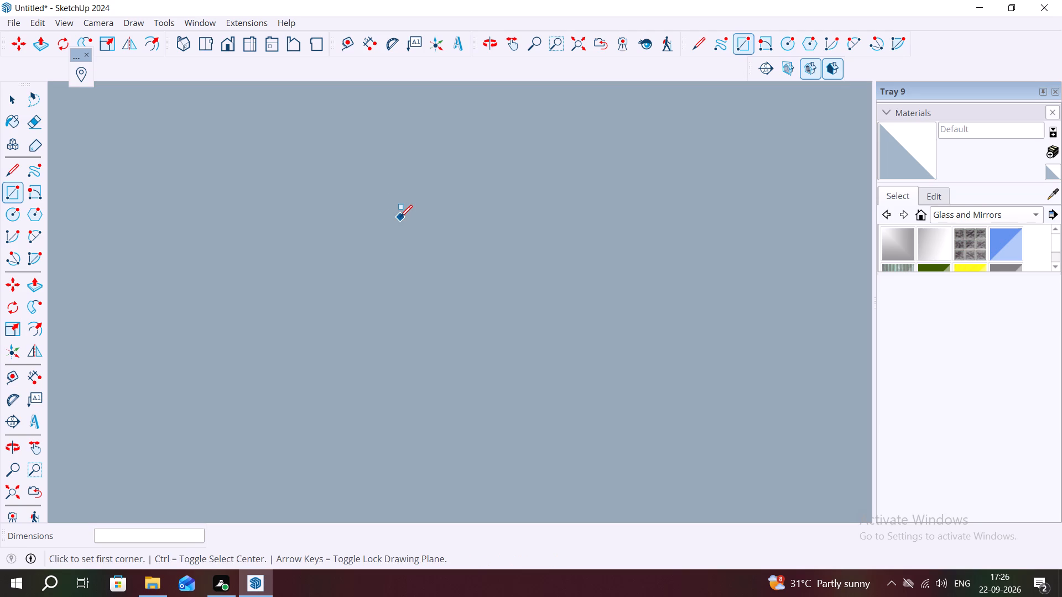
scroll(399, 217, down, 19)
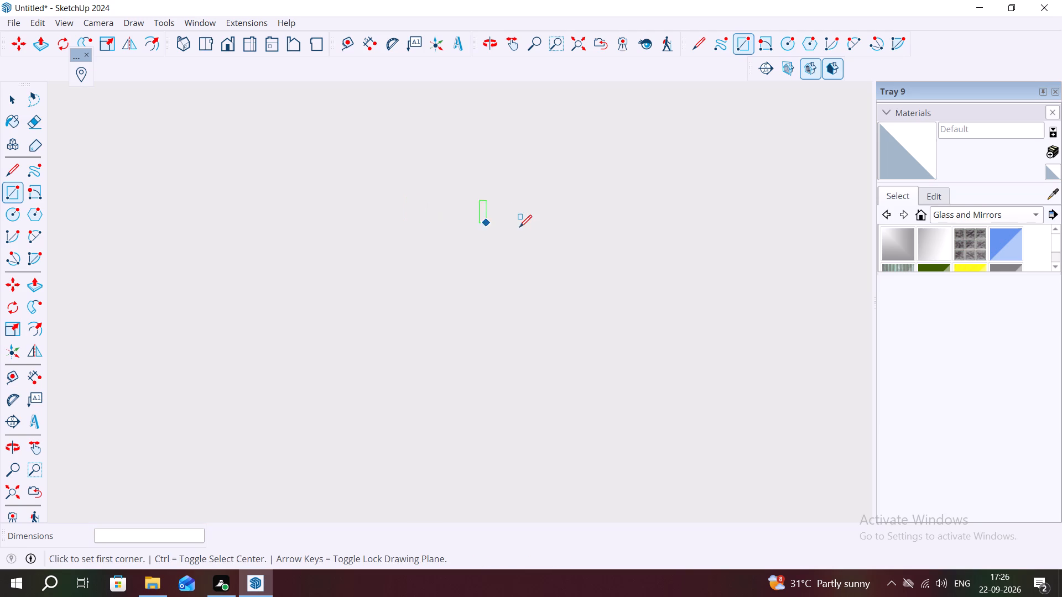
scroll(519, 227, down, 14)
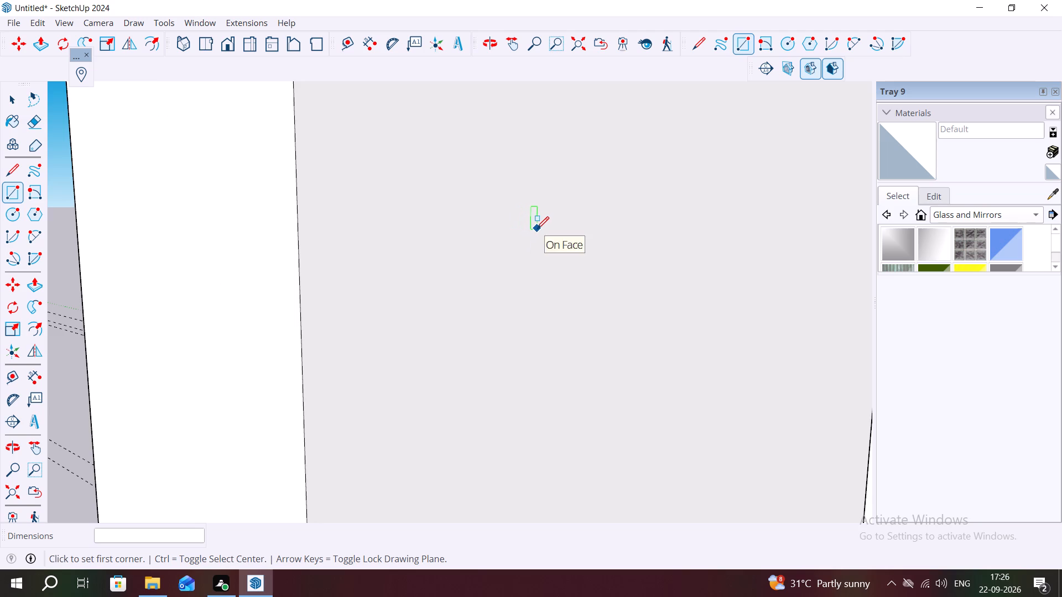
scroll(537, 228, up, 2)
scroll(537, 228, down, 8)
scroll(511, 230, up, 12)
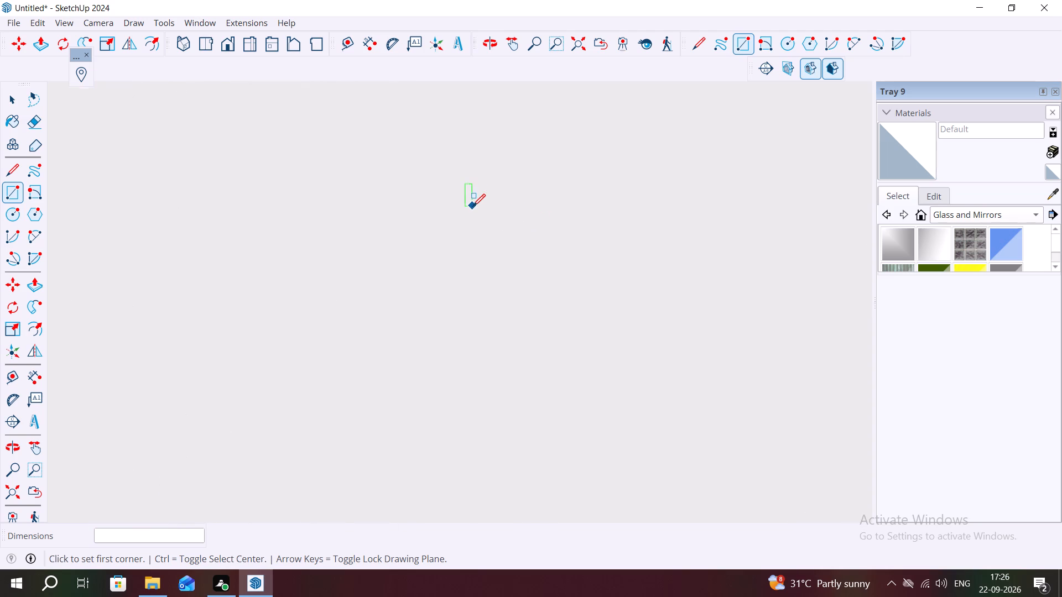
scroll(473, 206, up, 15)
scroll(464, 219, down, 20)
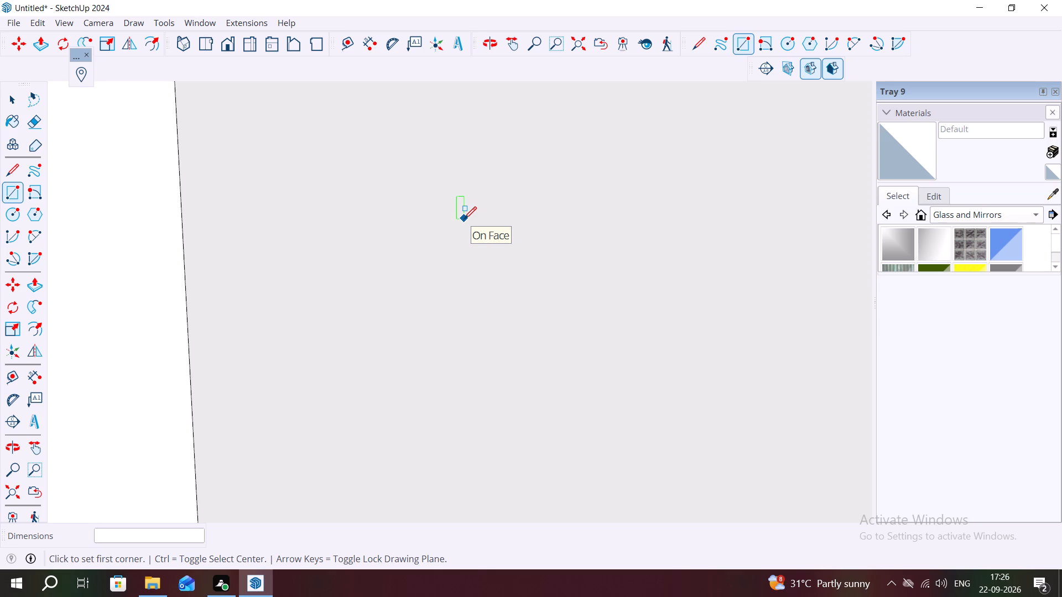
scroll(464, 219, down, 5)
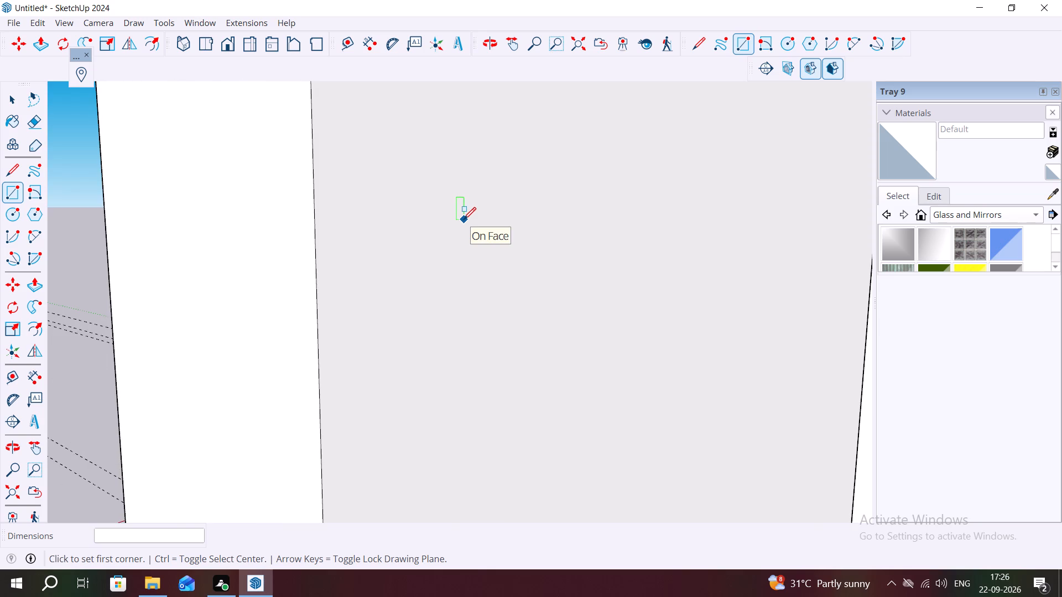
scroll(464, 219, down, 9)
scroll(279, 231, down, 4)
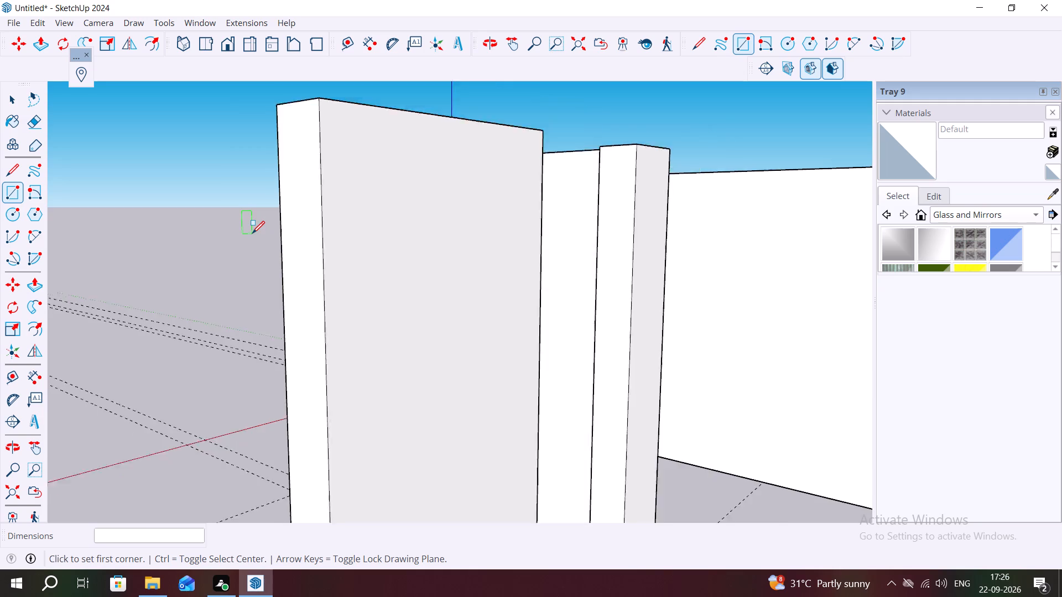
scroll(252, 233, down, 4)
scroll(299, 231, down, 6)
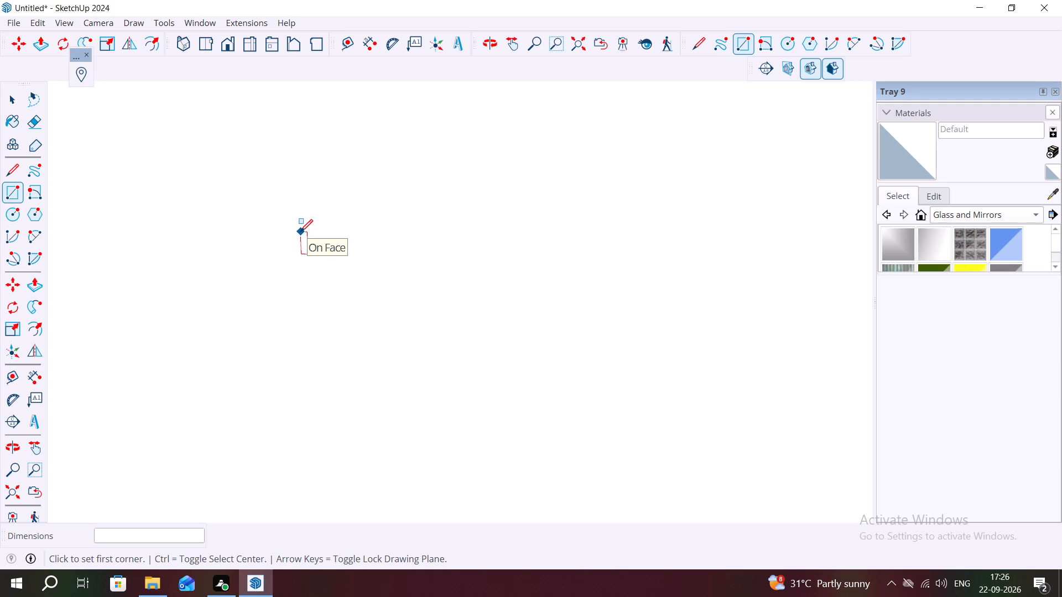
scroll(300, 232, down, 5)
scroll(392, 330, down, 1)
scroll(408, 385, down, 11)
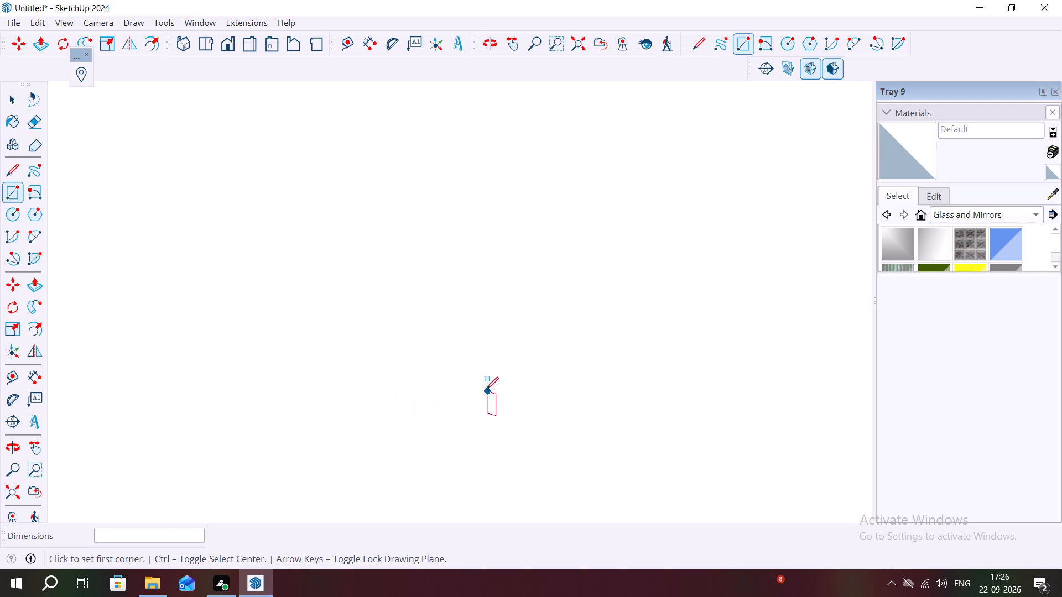
scroll(486, 389, down, 18)
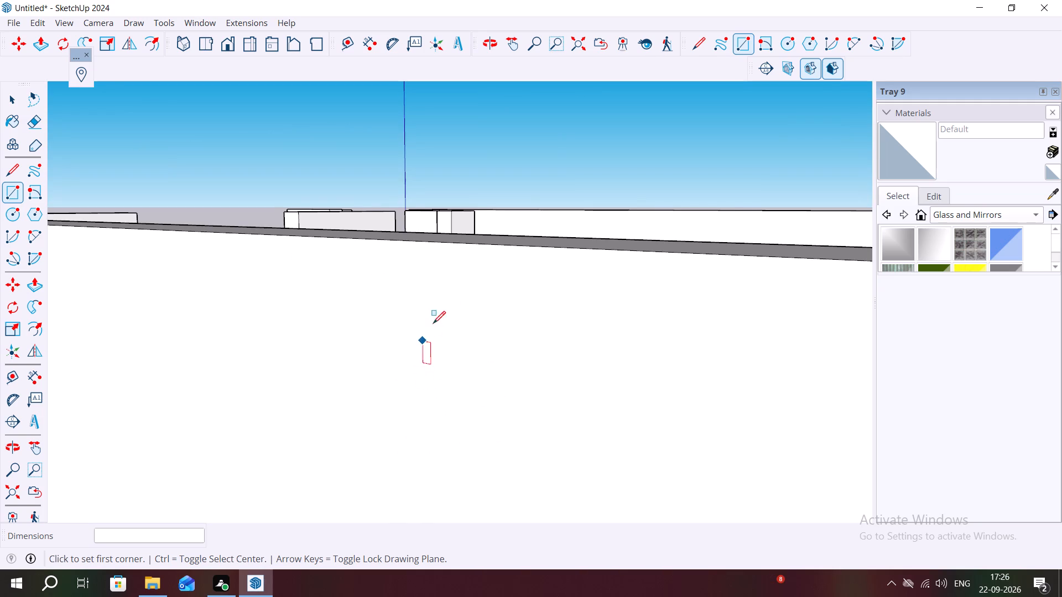
scroll(443, 312, down, 3)
middle_drag(473, 252, 482, 291)
scroll(487, 255, down, 4)
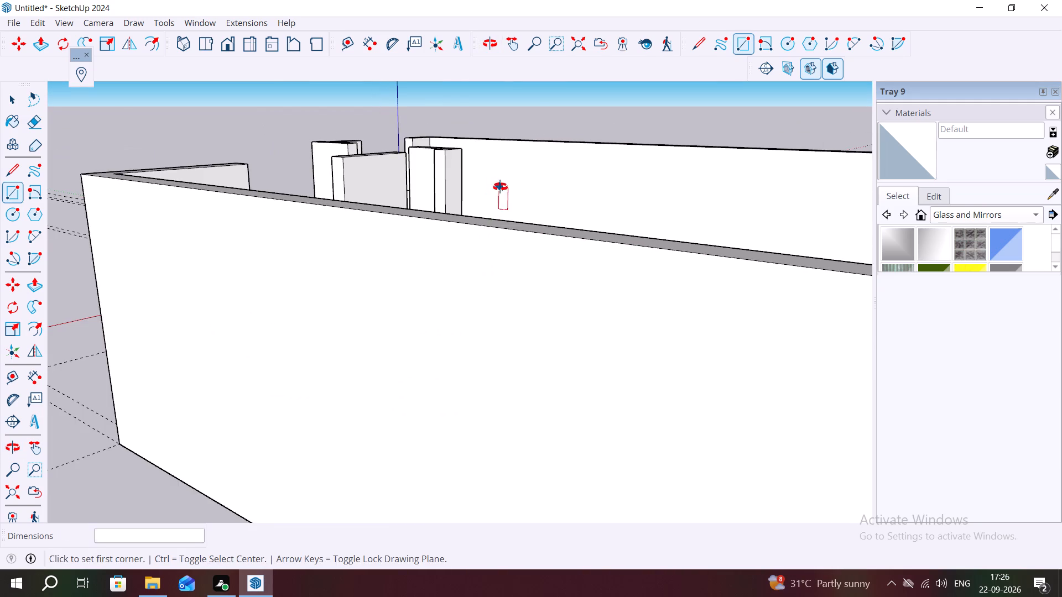
middle_drag(500, 187, 701, 173)
middle_drag(429, 192, 533, 227)
scroll(515, 235, up, 3)
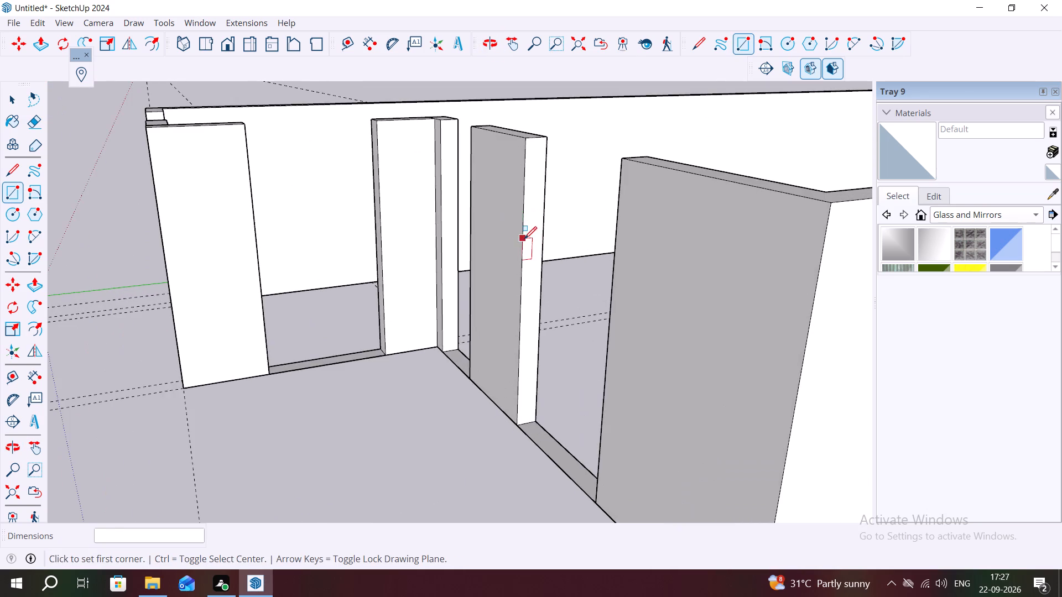
scroll(527, 239, up, 2)
middle_drag(447, 233, 501, 249)
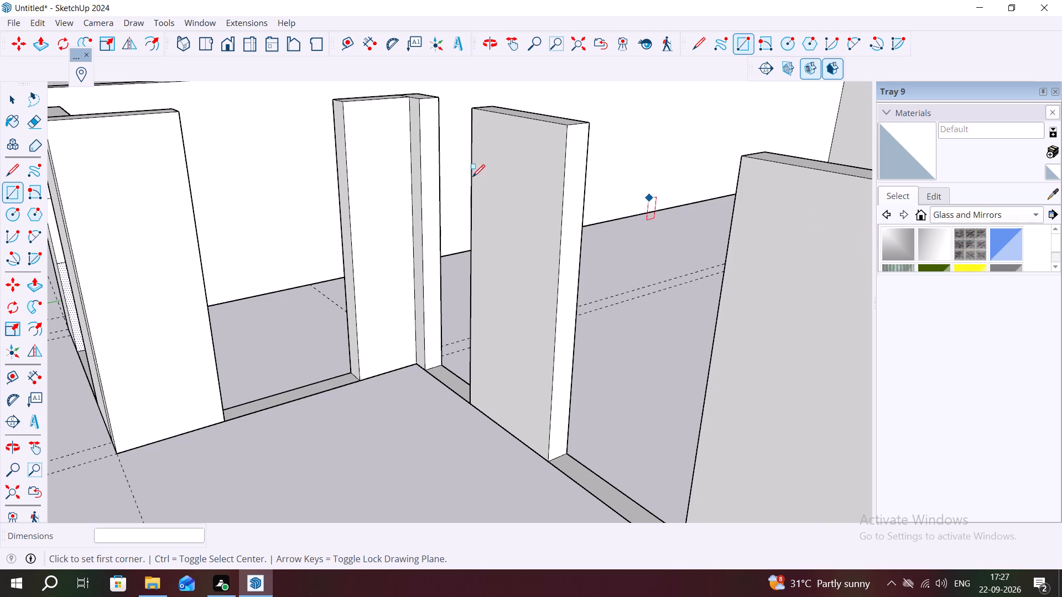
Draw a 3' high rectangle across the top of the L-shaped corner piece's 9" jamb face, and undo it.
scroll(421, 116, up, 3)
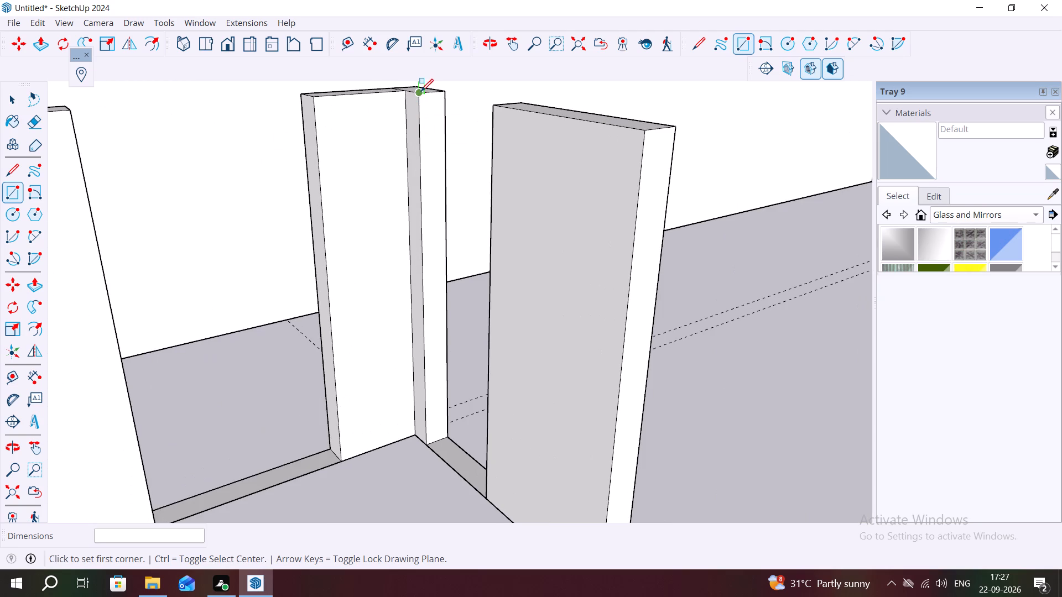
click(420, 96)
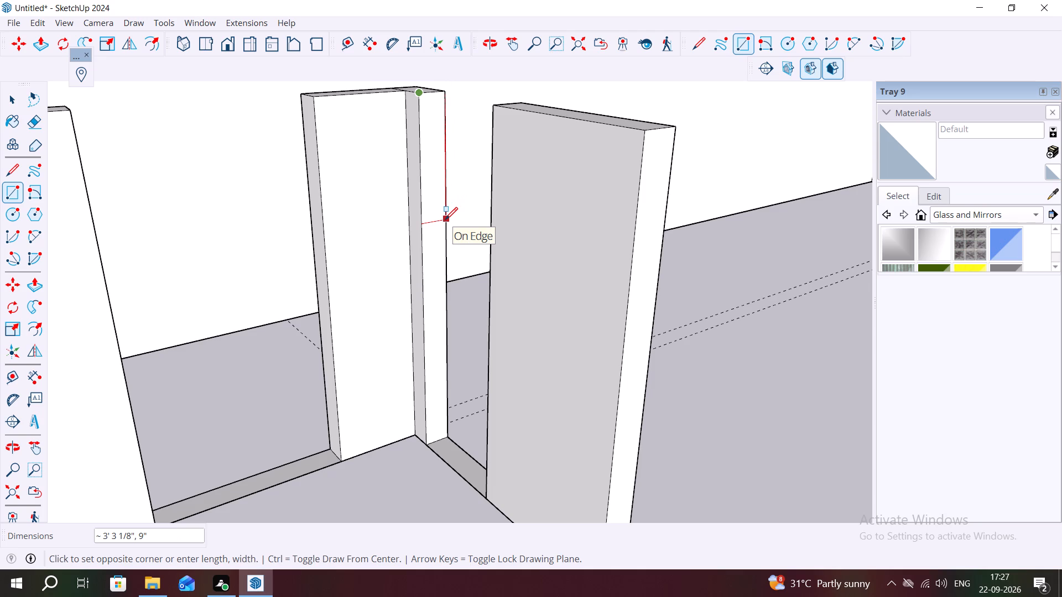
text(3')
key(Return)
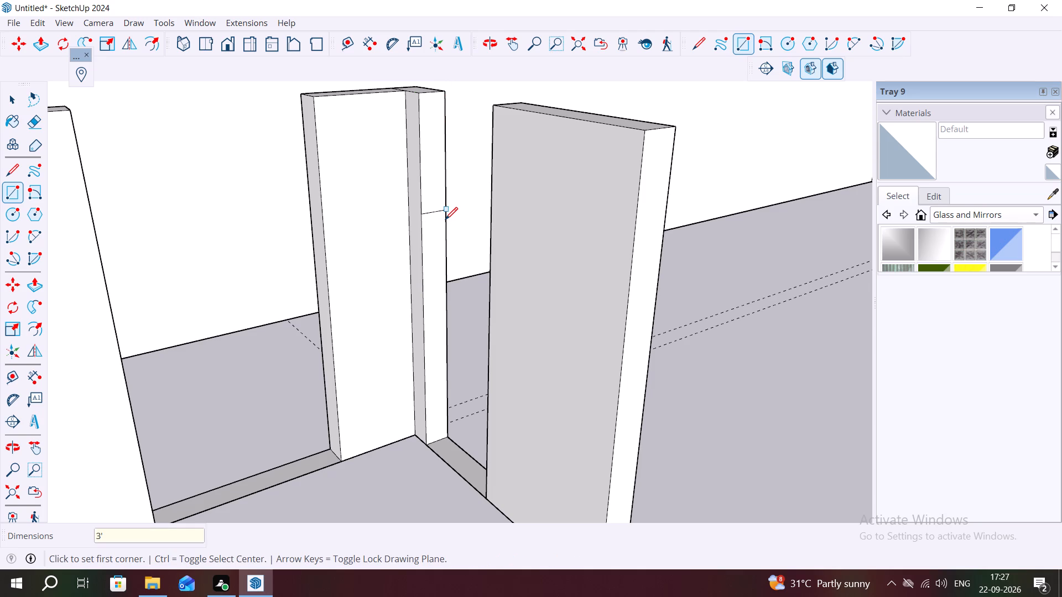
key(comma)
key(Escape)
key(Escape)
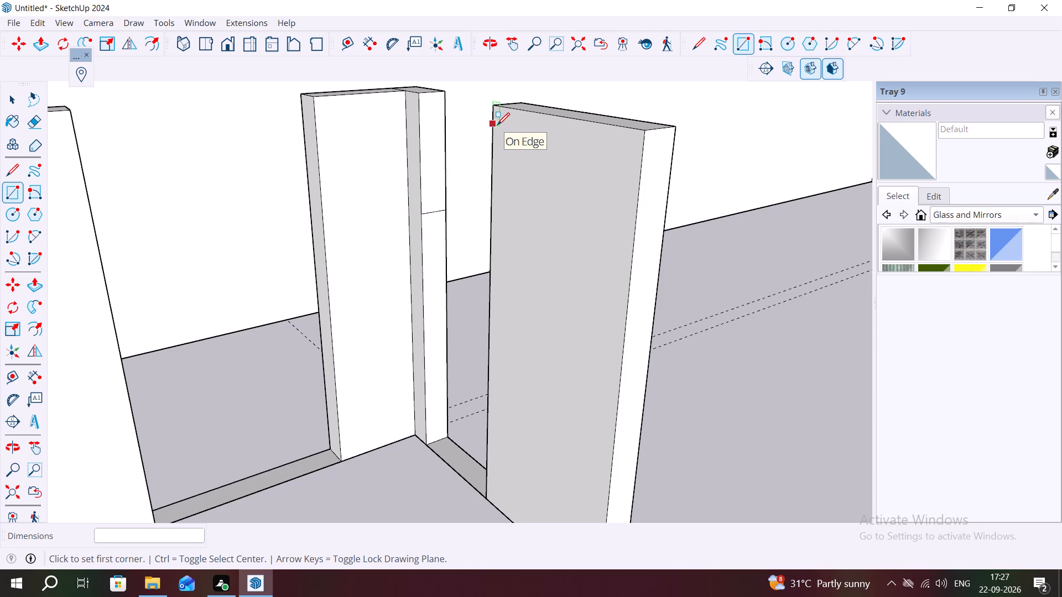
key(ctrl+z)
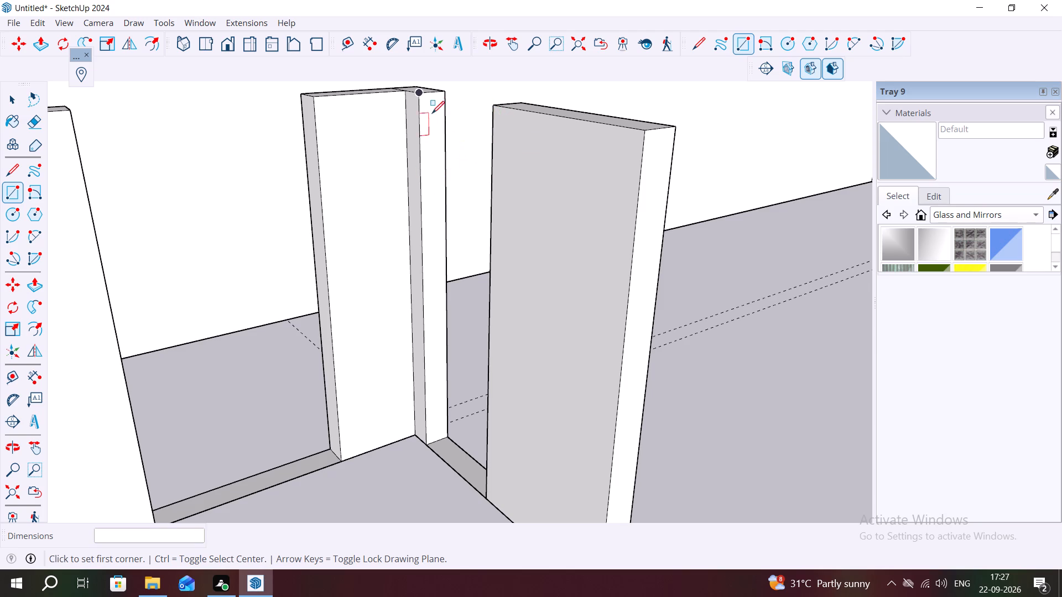
Draw a 3' by 9" rectangle at the top of the L-shaped corner piece's jamb face, beside the door opening.
click(425, 98)
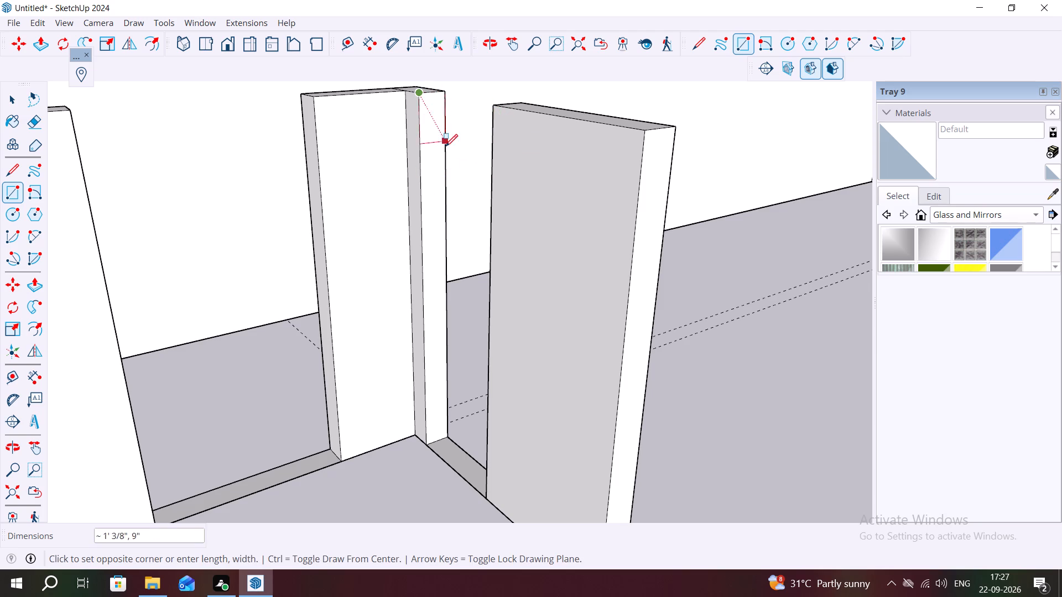
text(3')
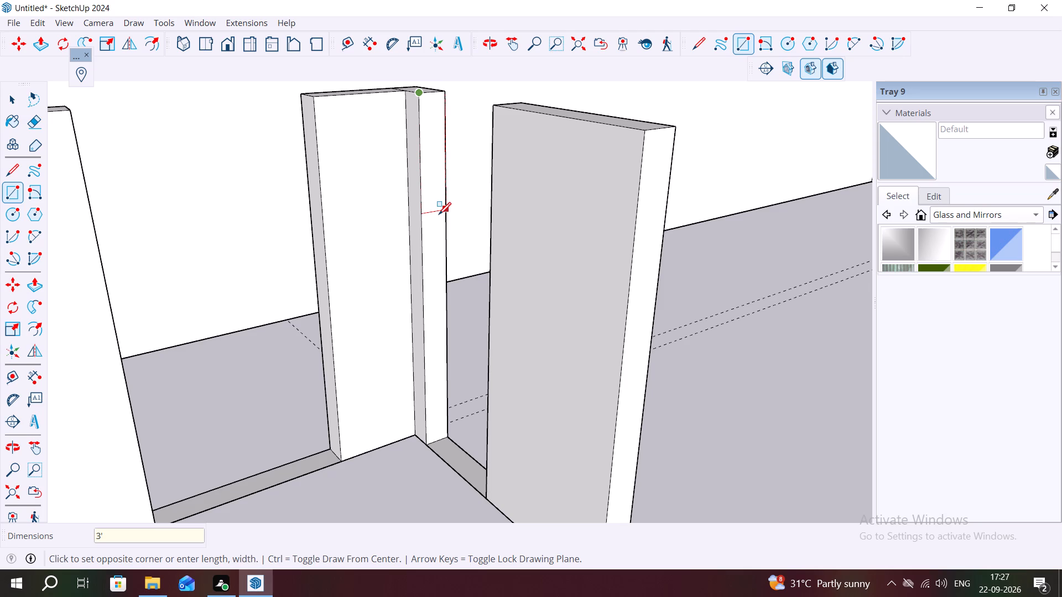
text(,9")
key(Return)
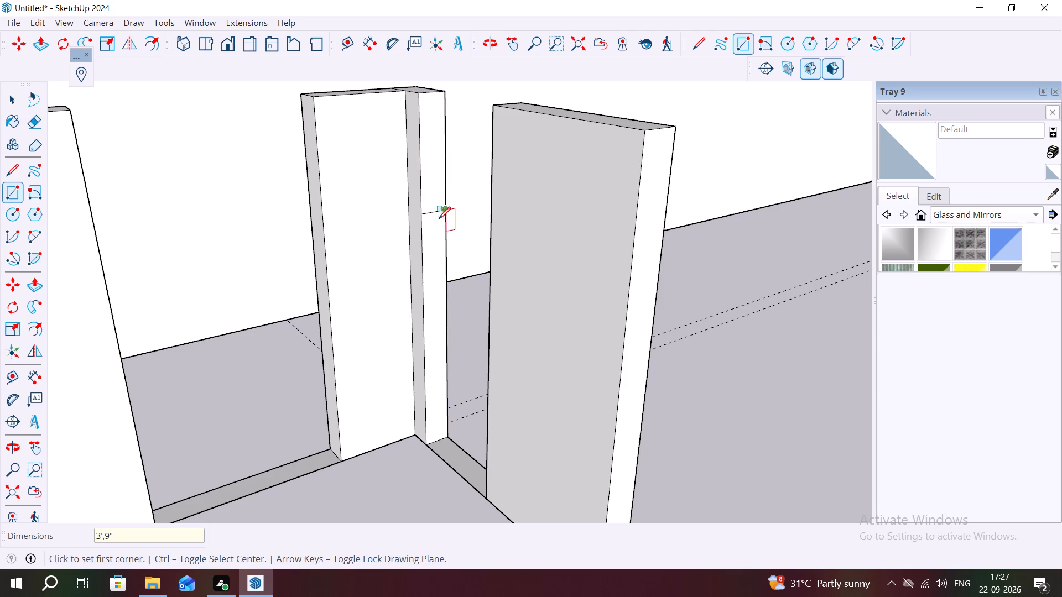
Draw a 3' by 9" rectangle at the top of the neighbouring wall segment's jamb face, facing the window opening.
scroll(439, 233, down, 6)
middle_drag(496, 217, 481, 197)
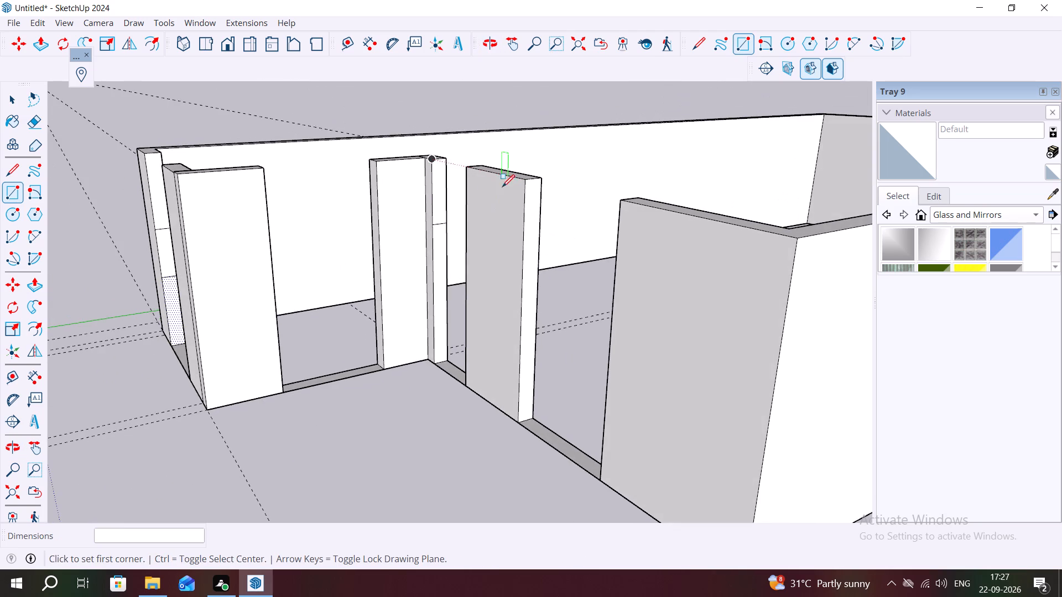
scroll(525, 183, up, 6)
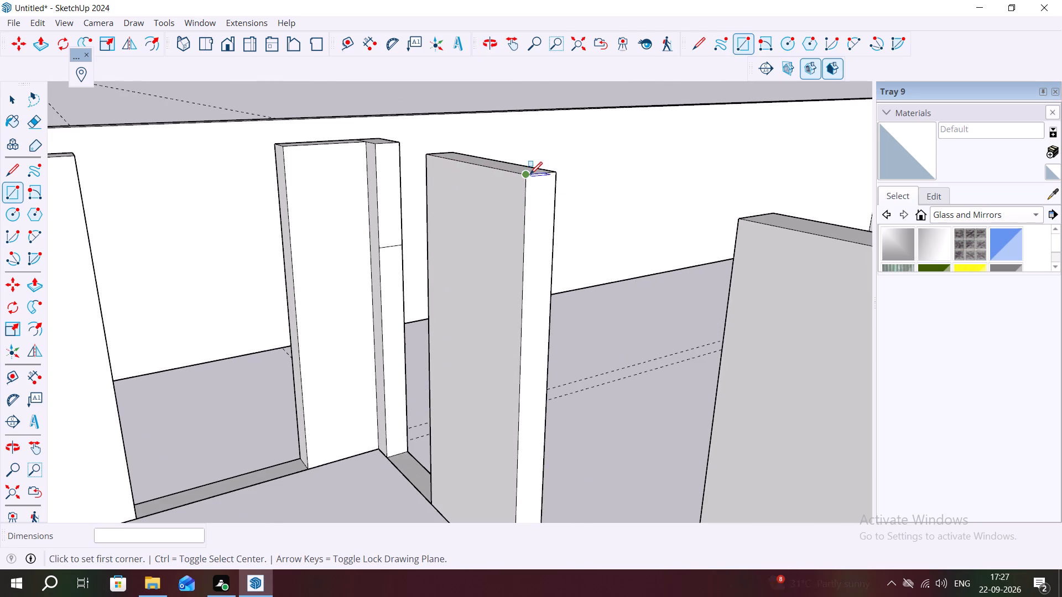
click(524, 178)
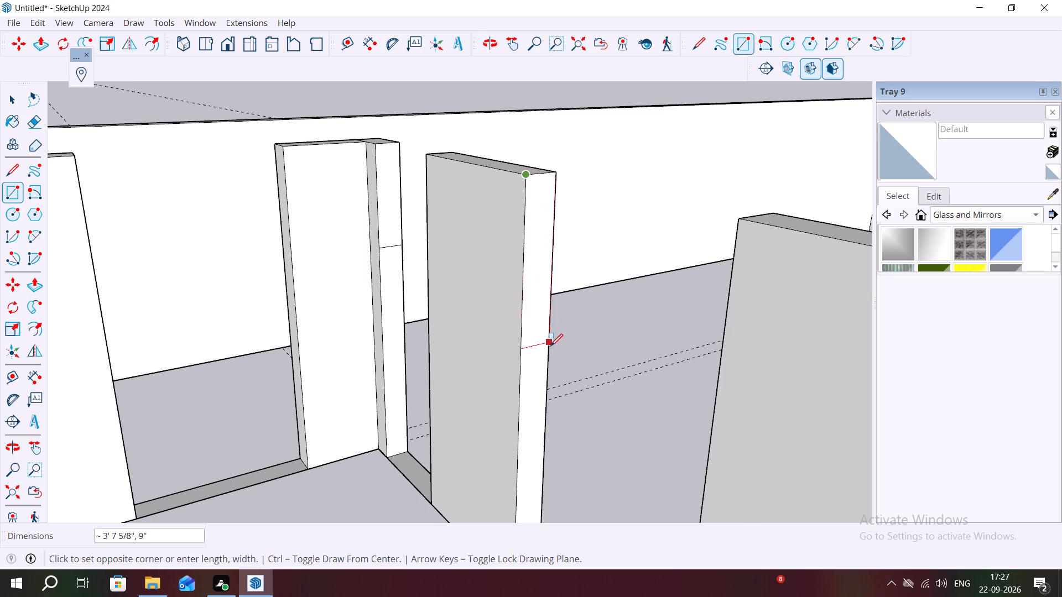
text(3',9")
key(Return)
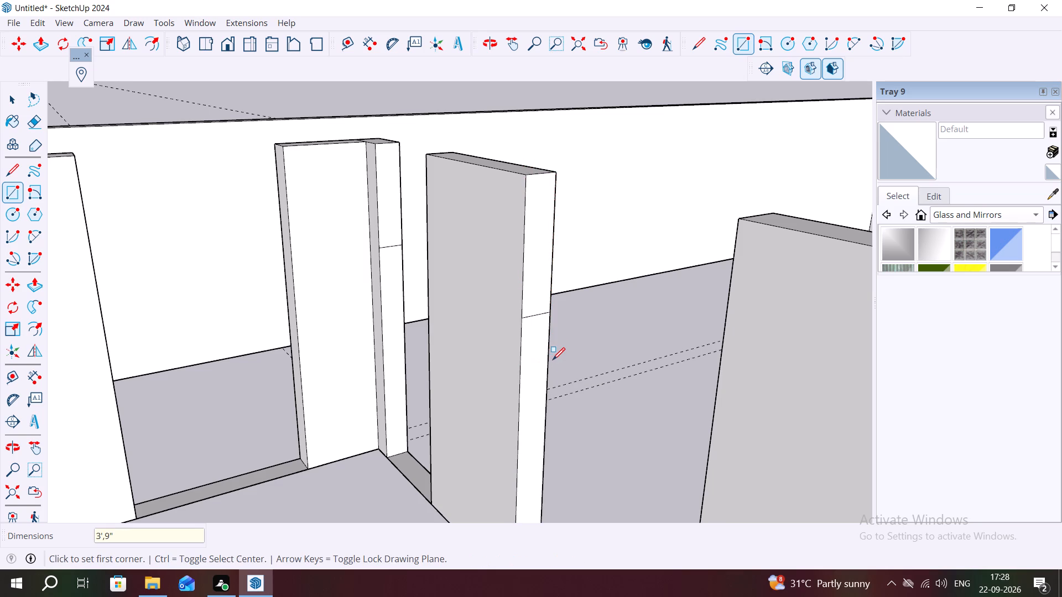
scroll(554, 360, down, 3)
key(Escape)
key(space)
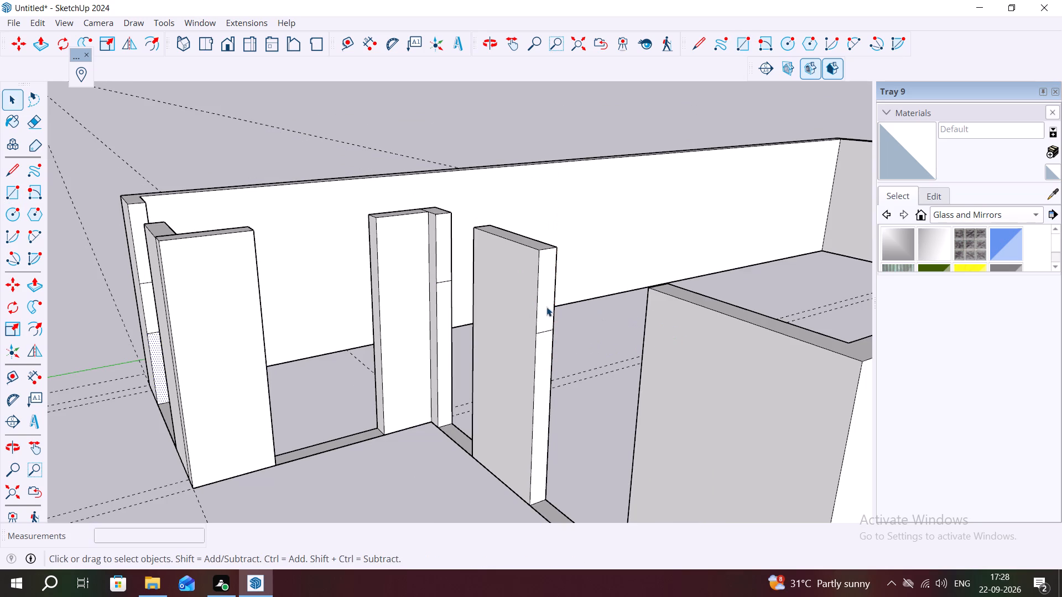
Copy the 3' high rectangle on the window-side jamb face 7' straight down to the wall's base.
double_click(551, 307)
click(552, 306)
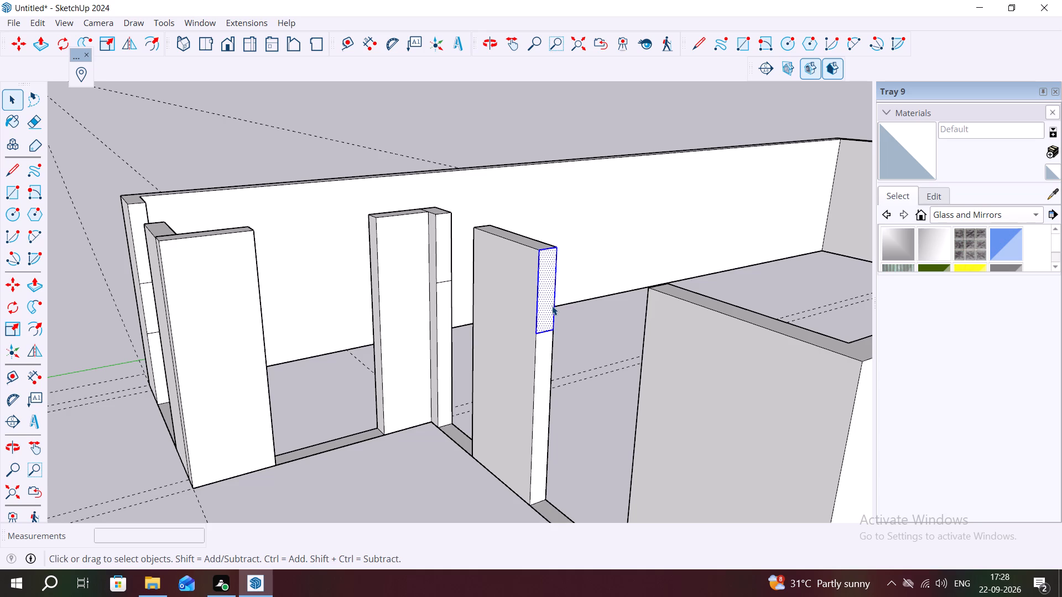
key(m)
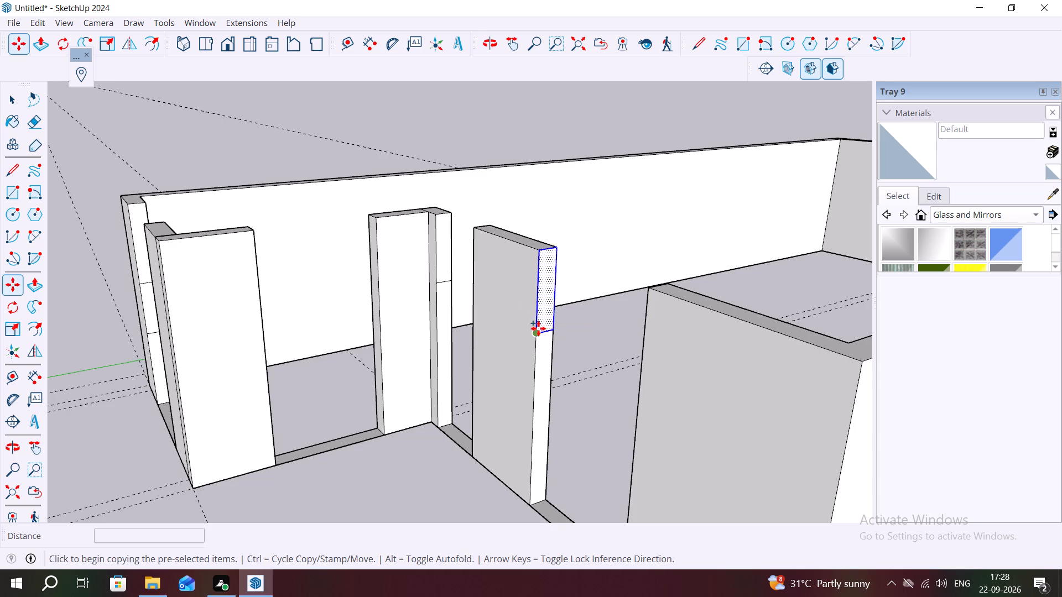
click(539, 333)
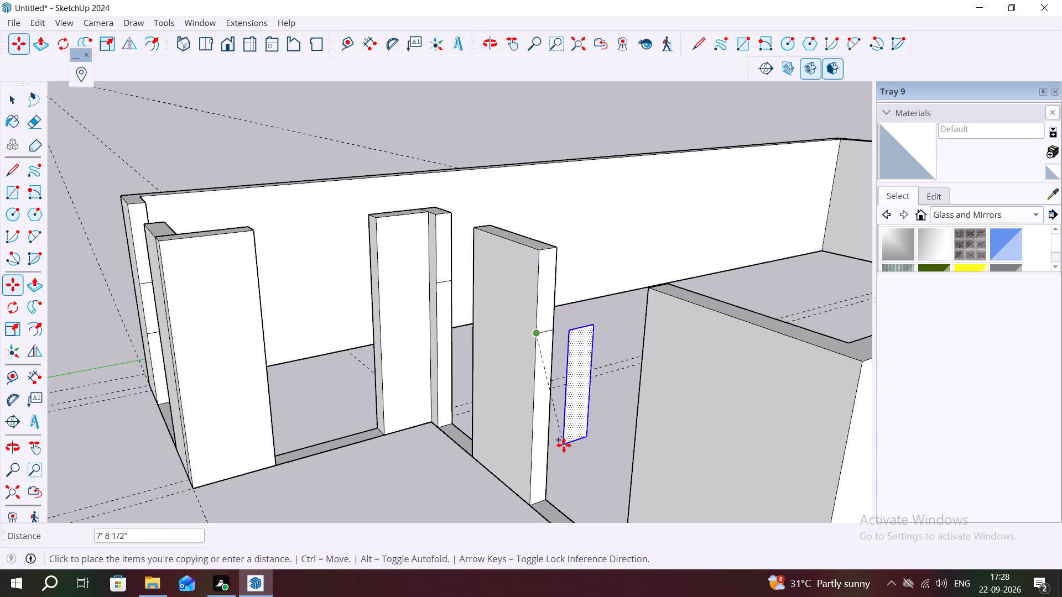
key(Escape)
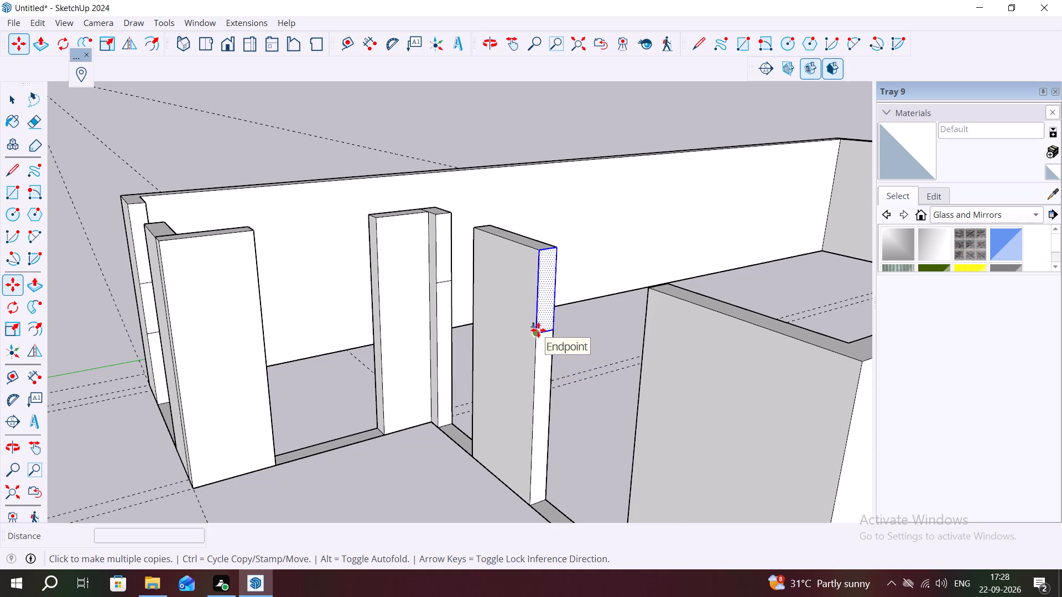
click(538, 330)
middle_drag(560, 417, 523, 276)
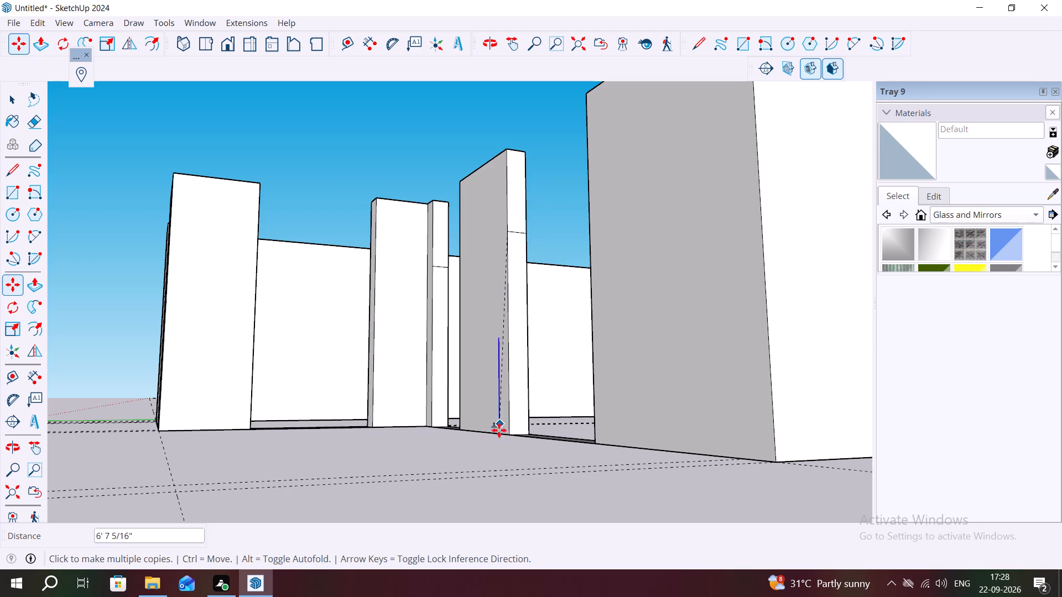
scroll(514, 432, up, 11)
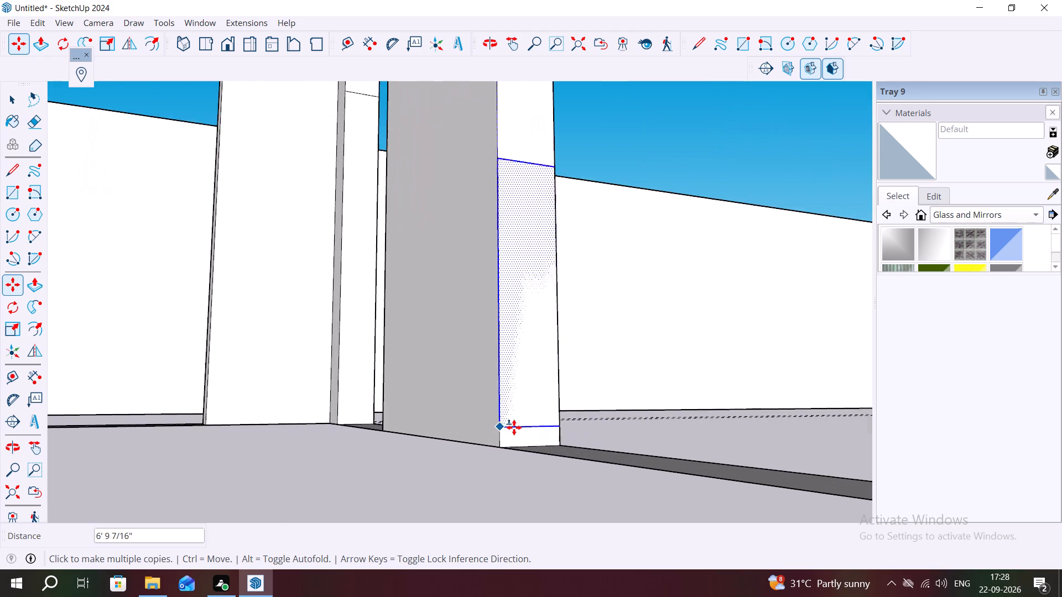
scroll(514, 427, up, 1)
click(502, 452)
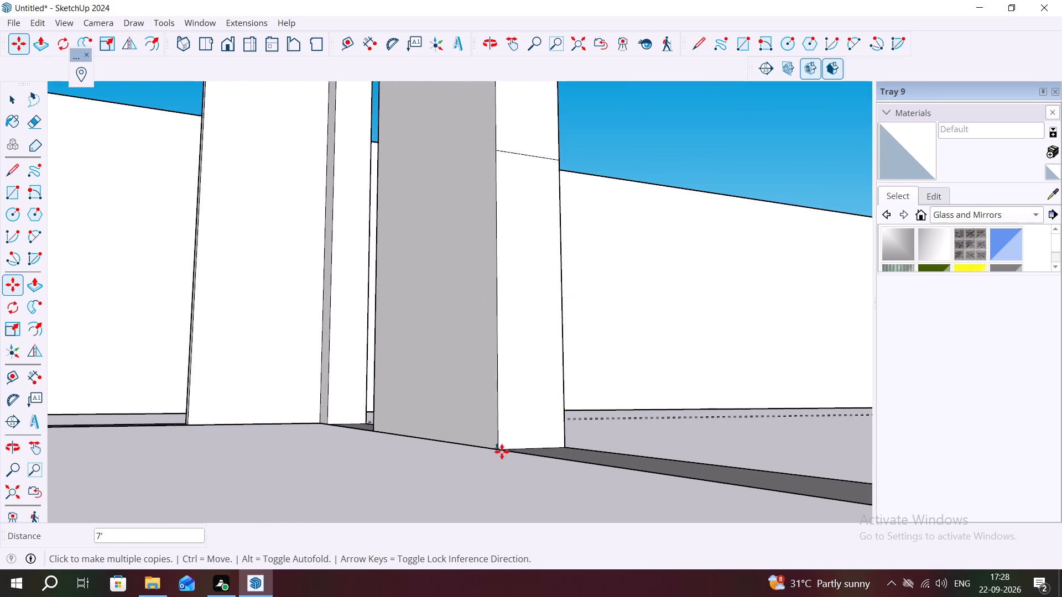
key(Escape)
key(space)
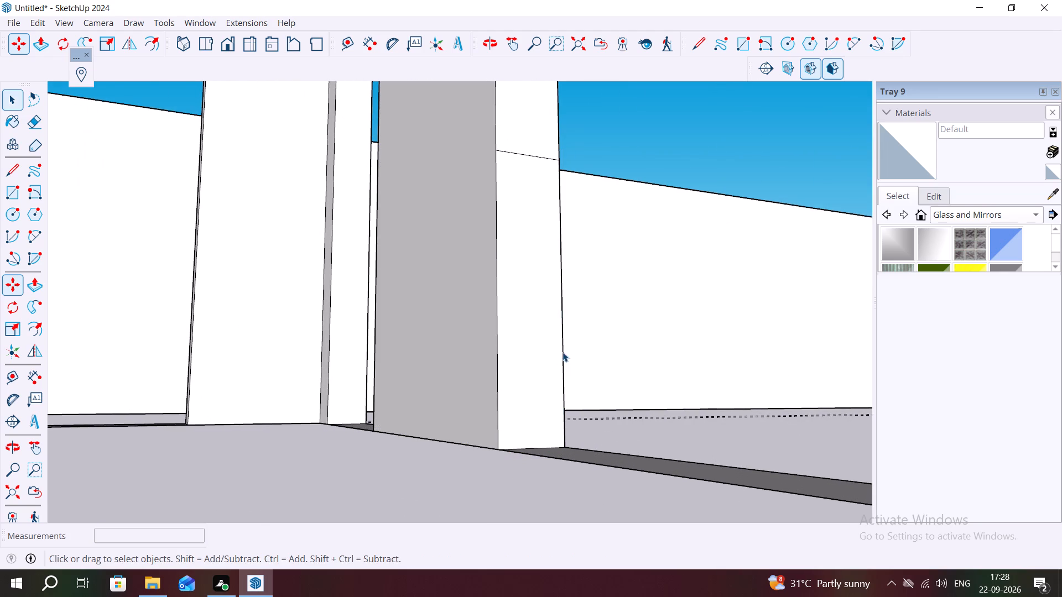
Push/Pull the lower rectangle on the jamb 5' across the window opening to the next wall segment, forming the sill wall.
click(545, 353)
key(0)
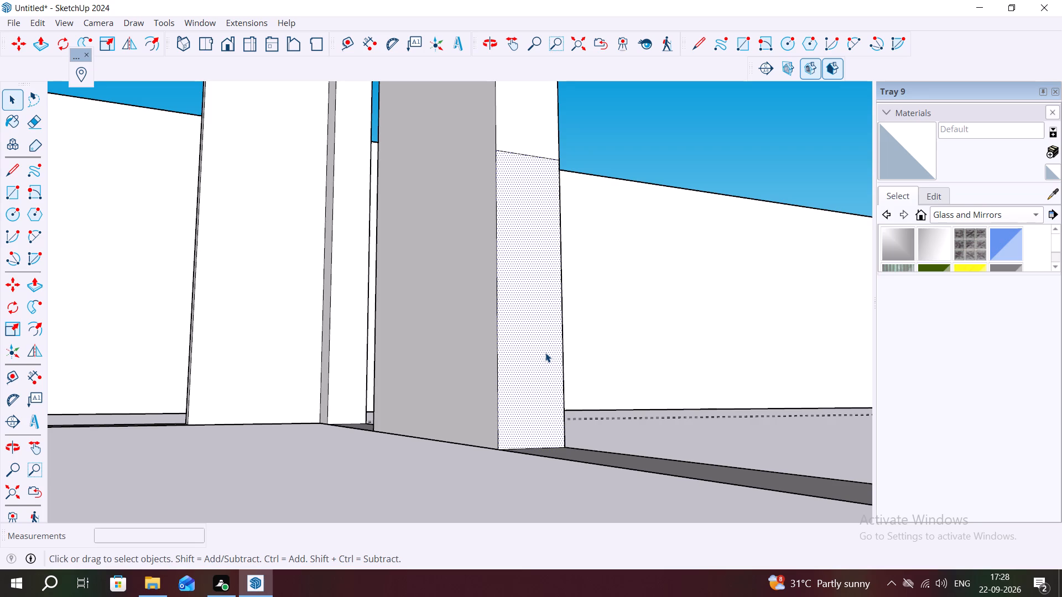
key(p)
click(545, 353)
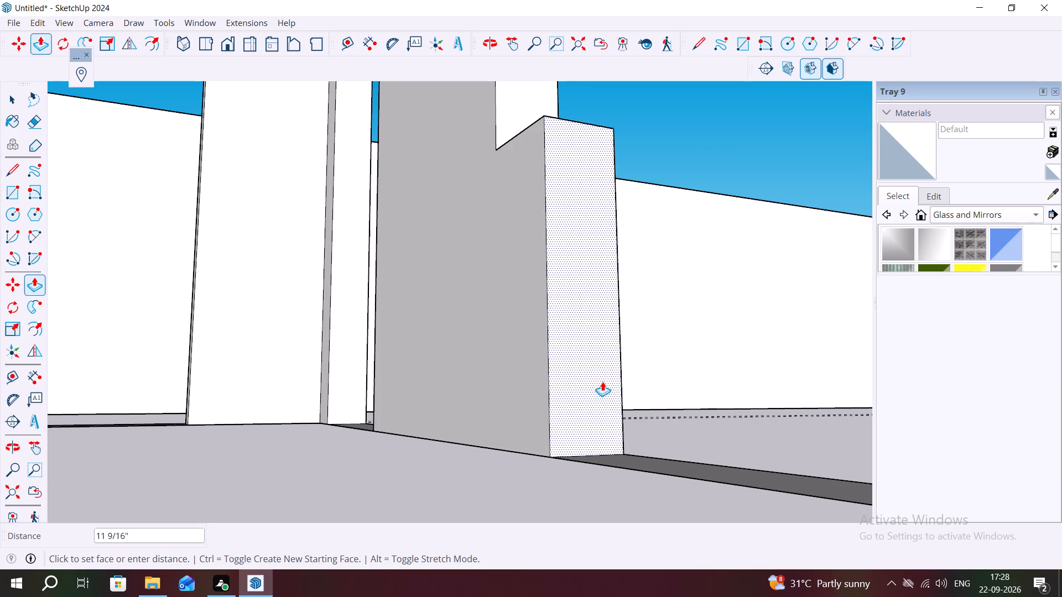
scroll(519, 367, down, 4)
middle_drag(568, 364, 653, 396)
middle_drag(726, 396, 816, 421)
scroll(789, 404, down, 4)
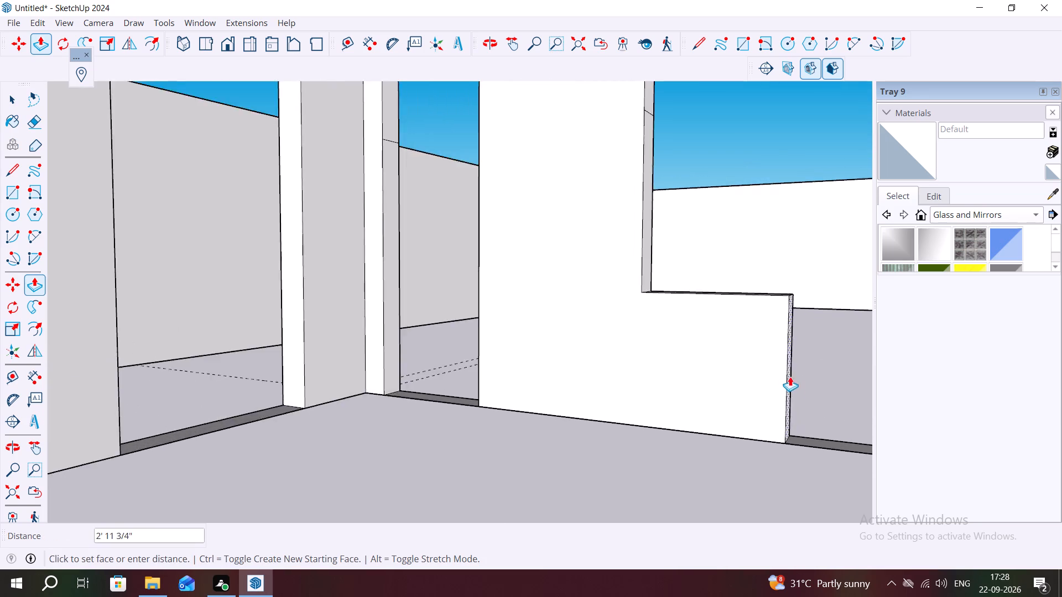
scroll(790, 376, down, 14)
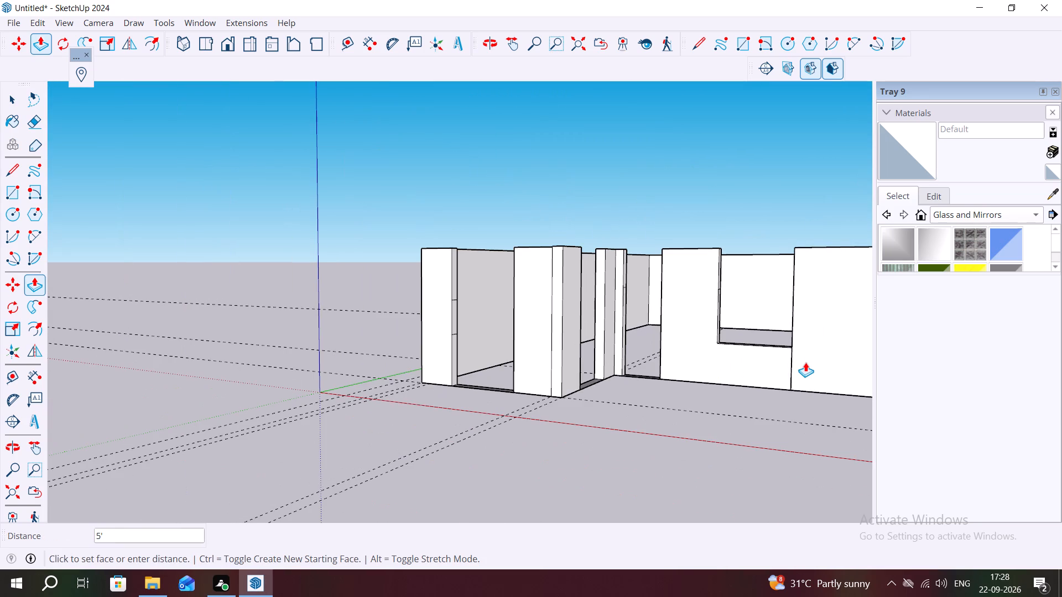
click(808, 362)
Repeat the 5' Push/Pull on the upper jamb rectangle to close the wall above the window opening.
middle_drag(751, 315, 702, 320)
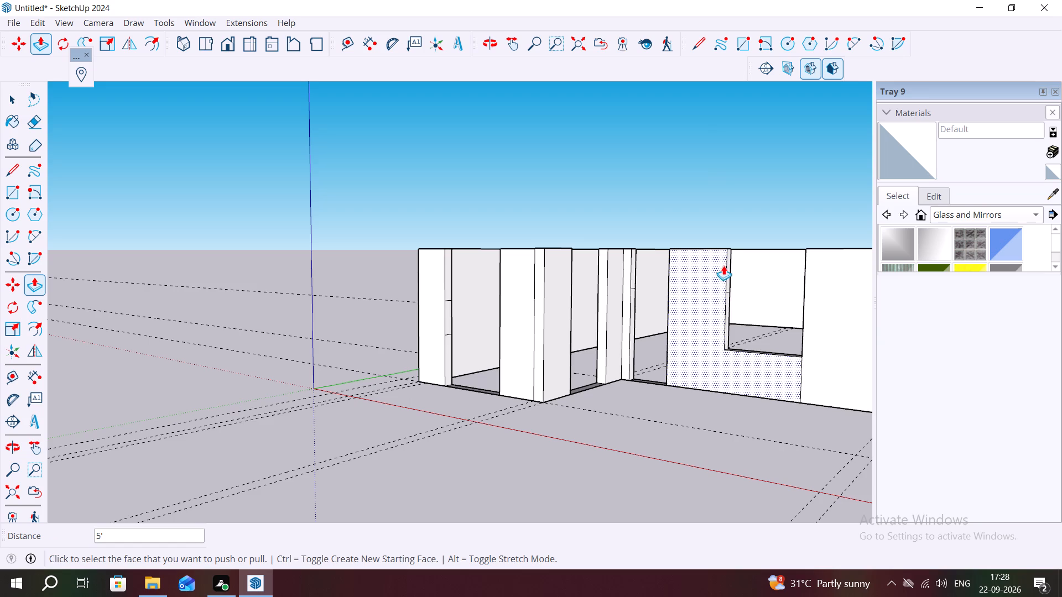
middle_drag(731, 258, 718, 273)
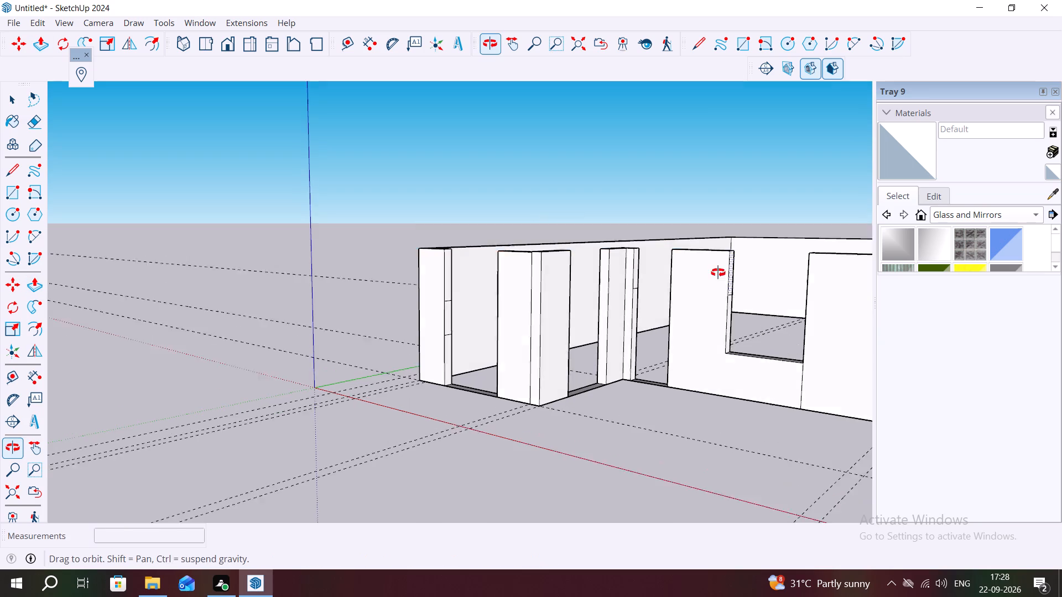
middle_drag(718, 273, 709, 286)
double_click(735, 281)
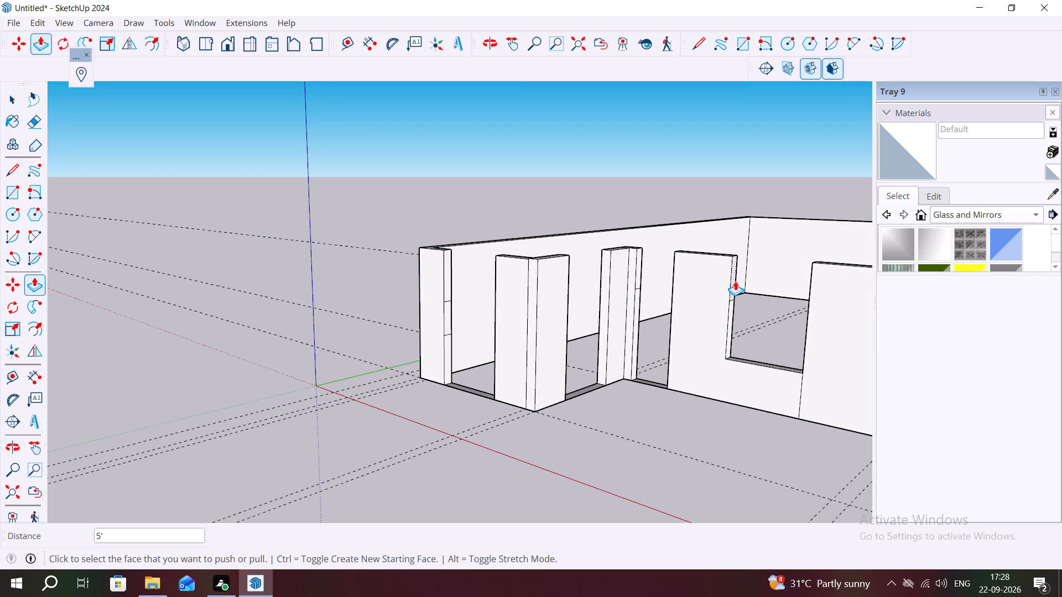
Repeat the 5' Push/Pull on the L-shaped piece's upper jamb rectangle to span the wall above the door opening.
middle_drag(601, 290, 659, 300)
middle_drag(626, 270, 613, 268)
scroll(630, 258, up, 1)
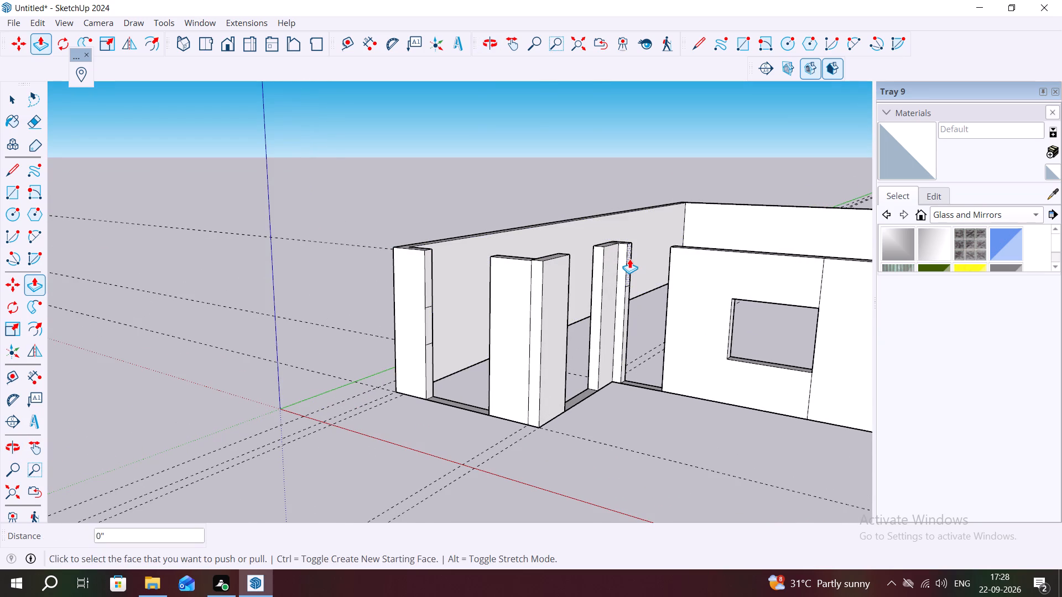
double_click(629, 259)
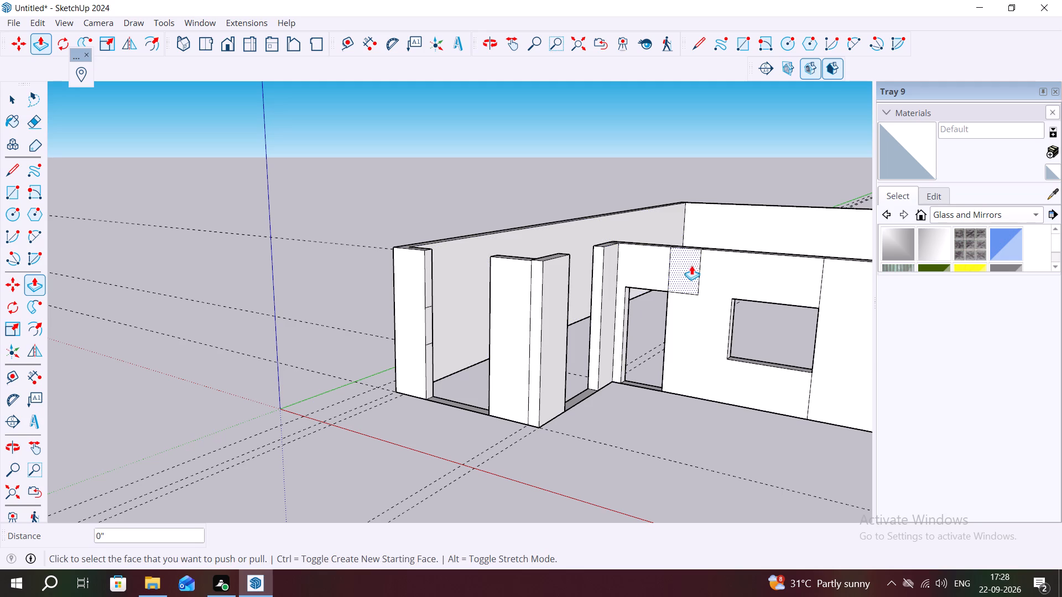
Erase the leftover seam edges on the wall face and wall top between the door and window openings.
middle_drag(695, 265, 731, 302)
scroll(679, 259, up, 10)
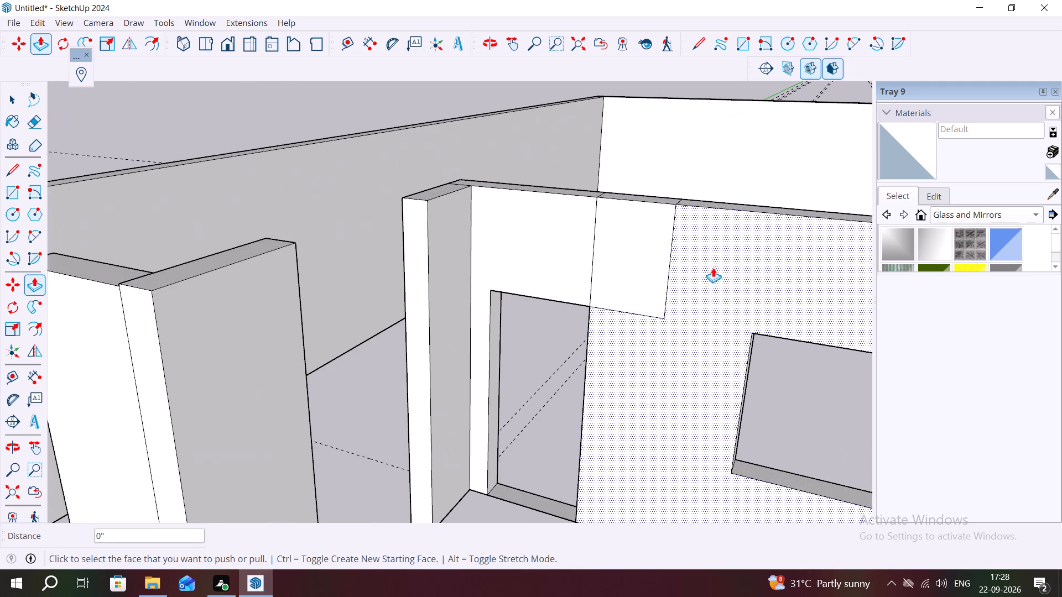
key(Escape)
key(space)
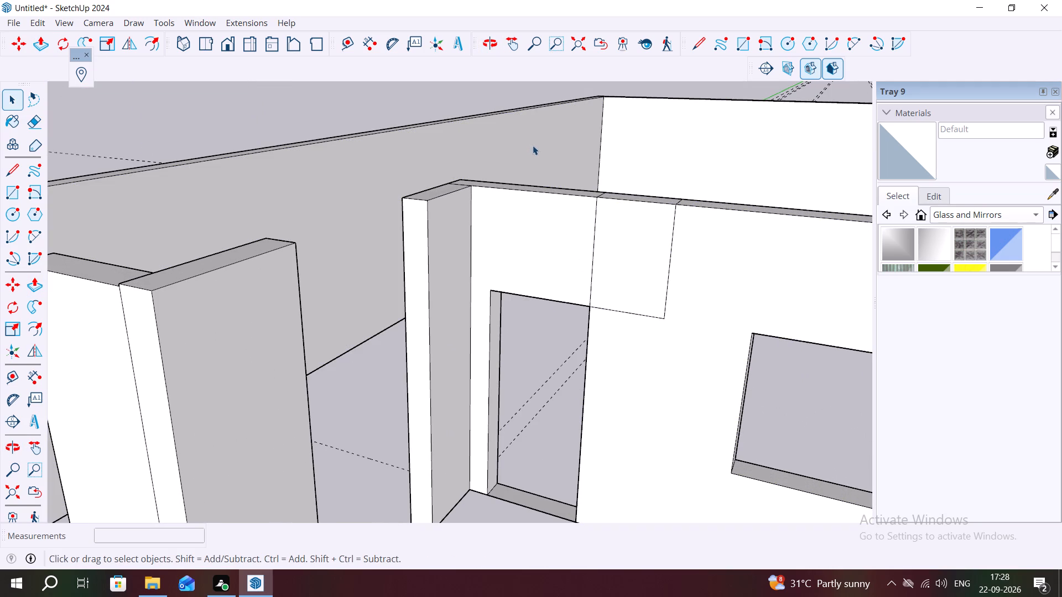
key(e)
click(673, 234)
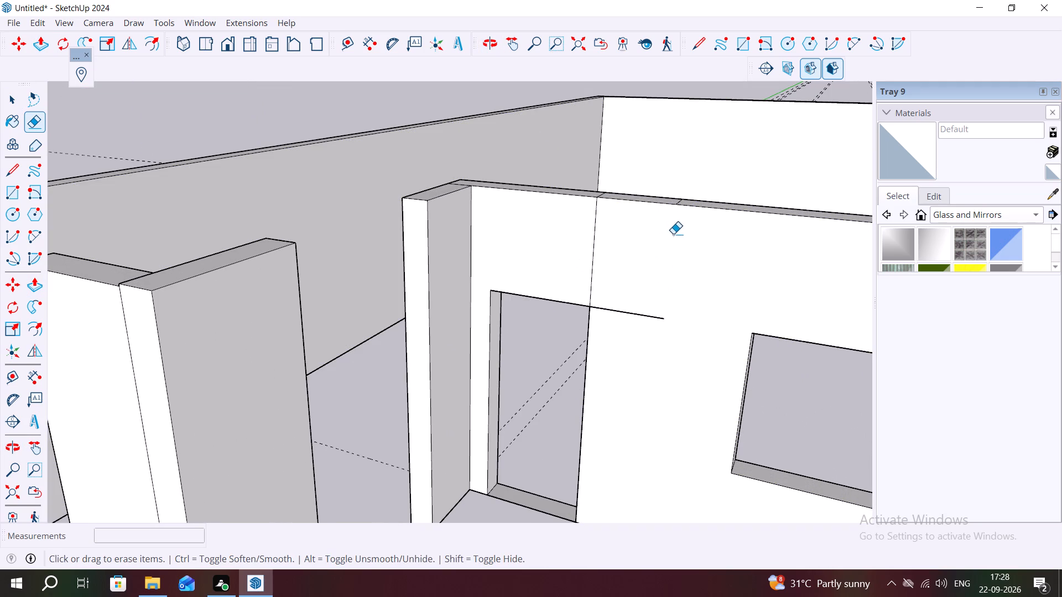
click(621, 311)
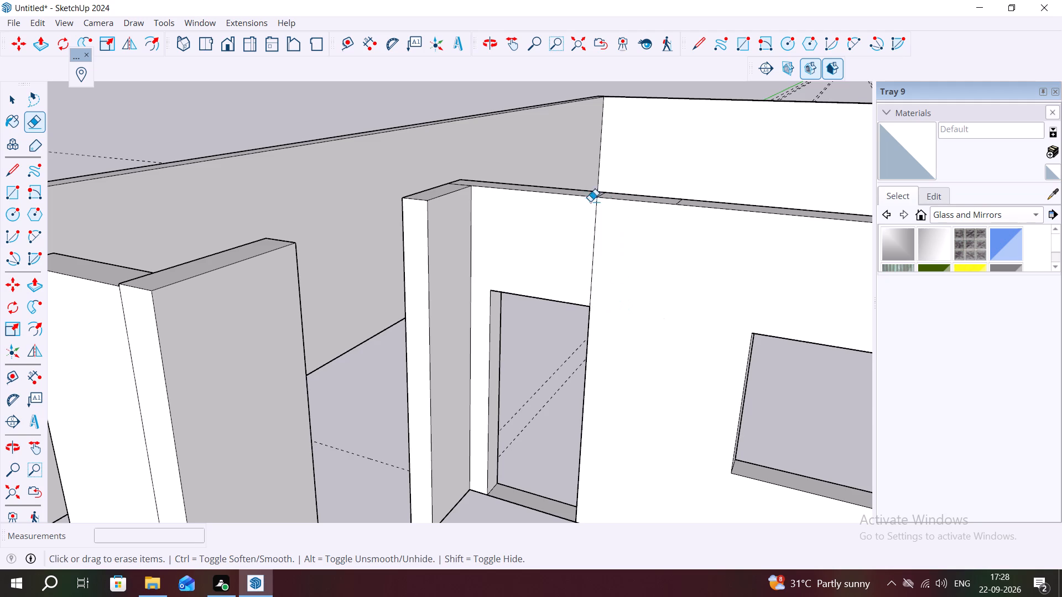
click(595, 221)
middle_drag(608, 188, 611, 295)
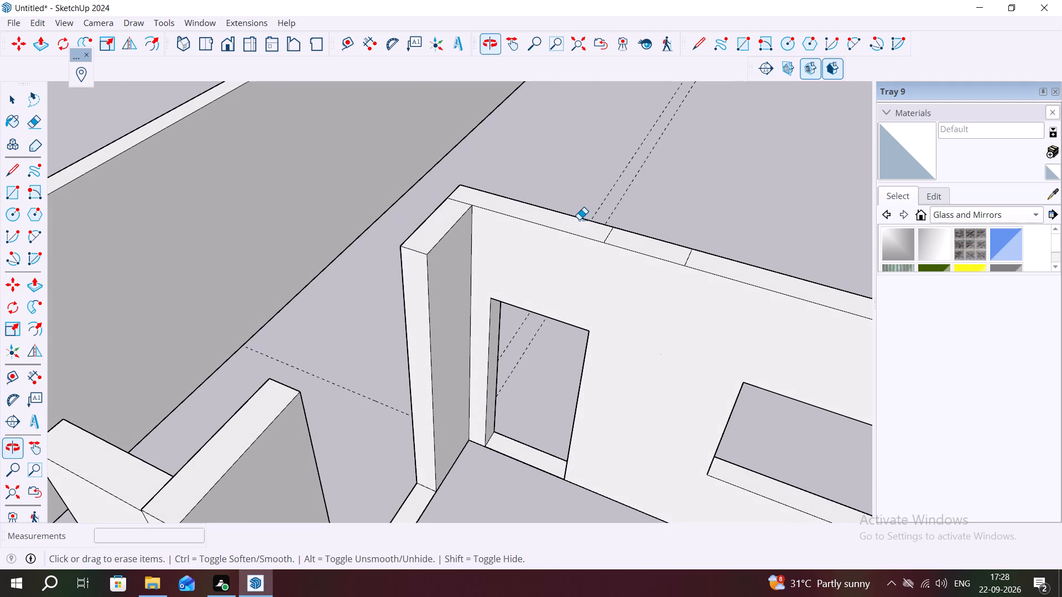
click(608, 233)
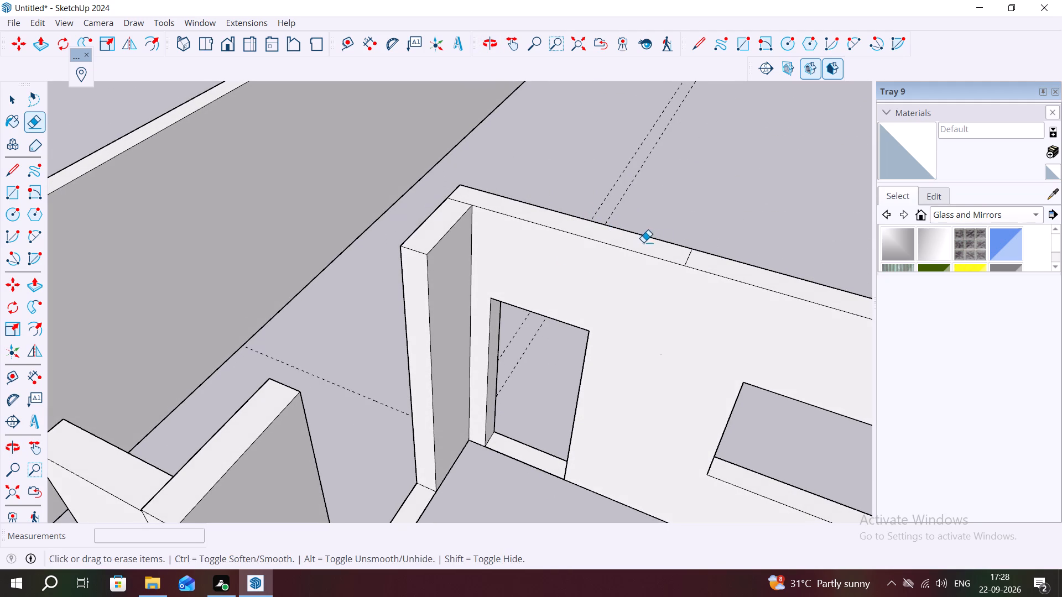
click(689, 256)
Erase the vertical seam edges above and below the window opening where the infill meets the end wall segment.
scroll(612, 335, down, 1)
middle_drag(623, 319, 649, 245)
scroll(613, 334, down, 14)
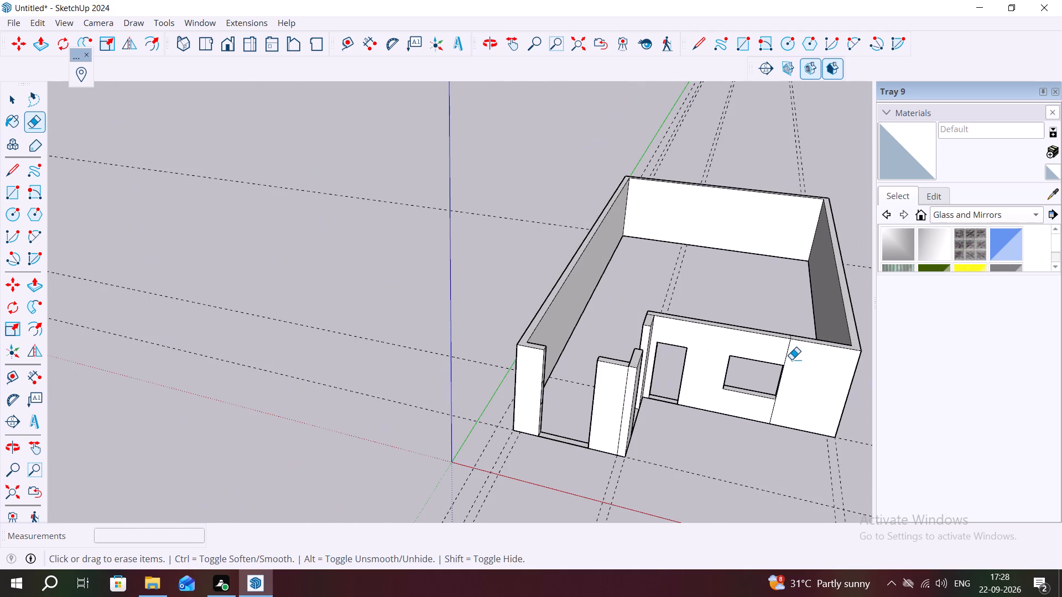
click(788, 353)
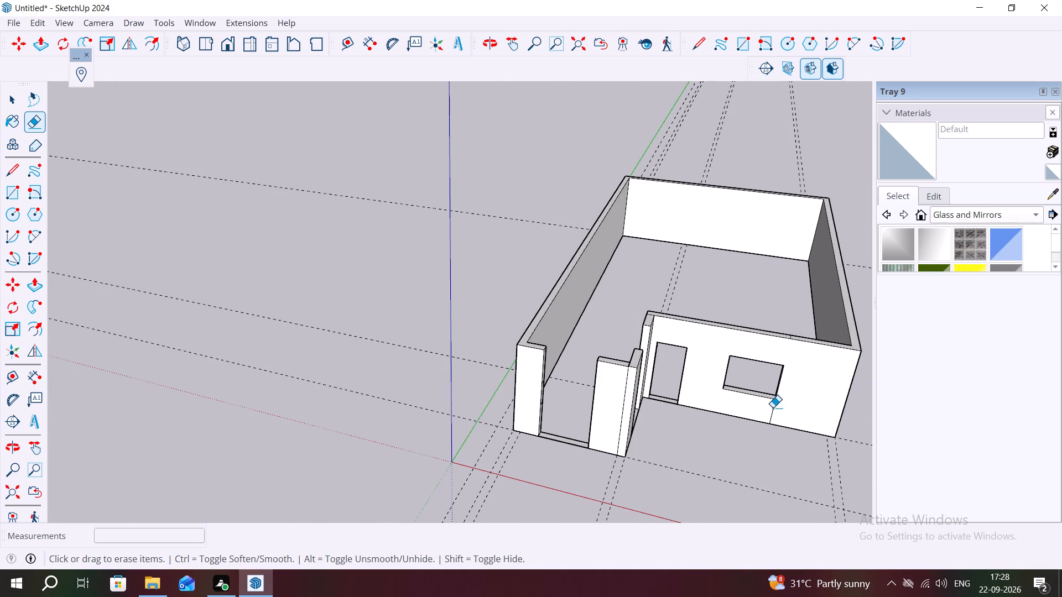
click(773, 407)
middle_drag(683, 406, 509, 336)
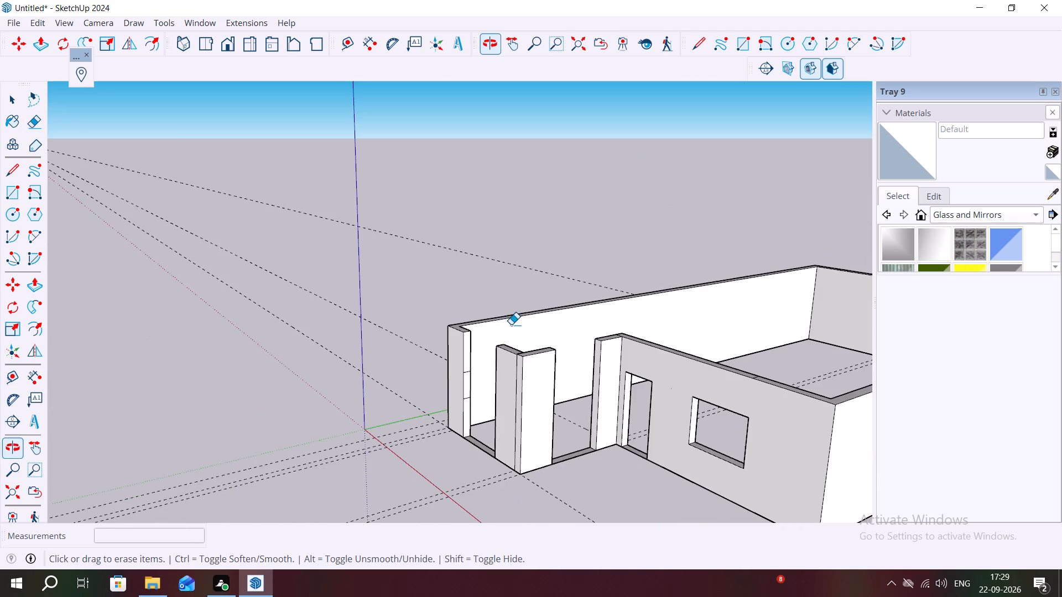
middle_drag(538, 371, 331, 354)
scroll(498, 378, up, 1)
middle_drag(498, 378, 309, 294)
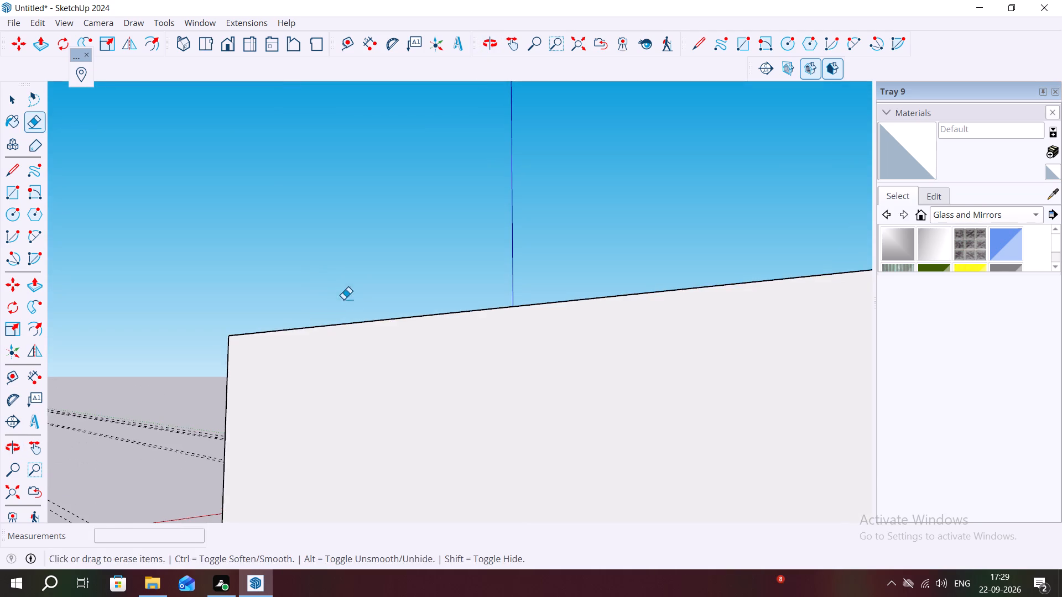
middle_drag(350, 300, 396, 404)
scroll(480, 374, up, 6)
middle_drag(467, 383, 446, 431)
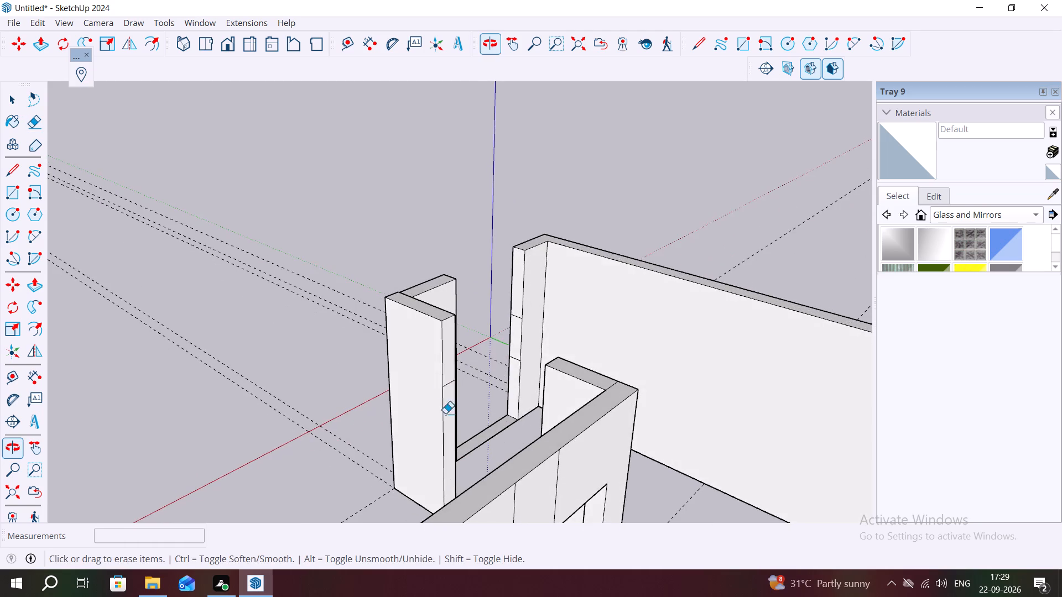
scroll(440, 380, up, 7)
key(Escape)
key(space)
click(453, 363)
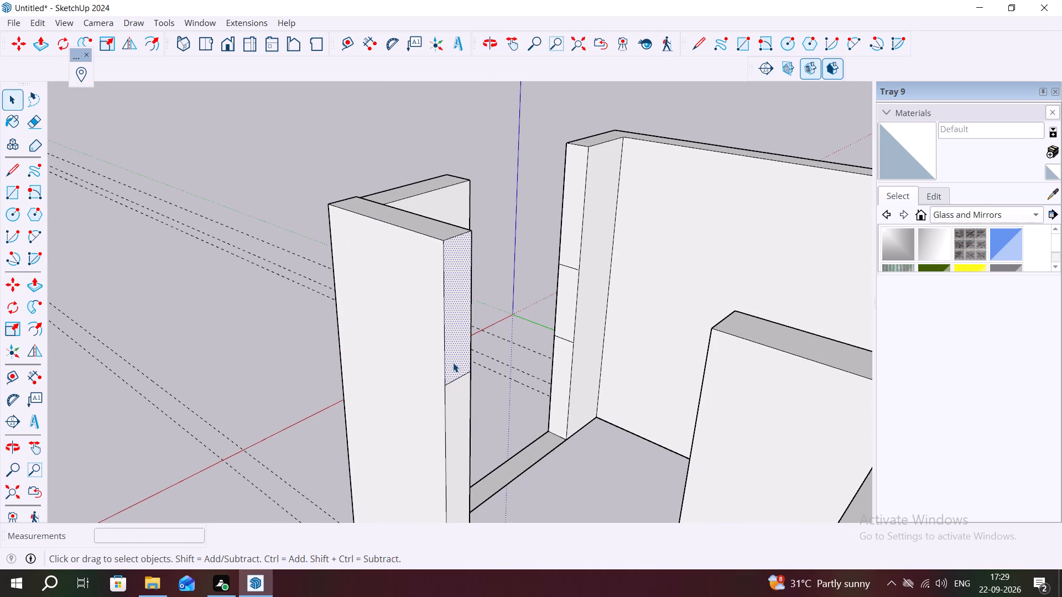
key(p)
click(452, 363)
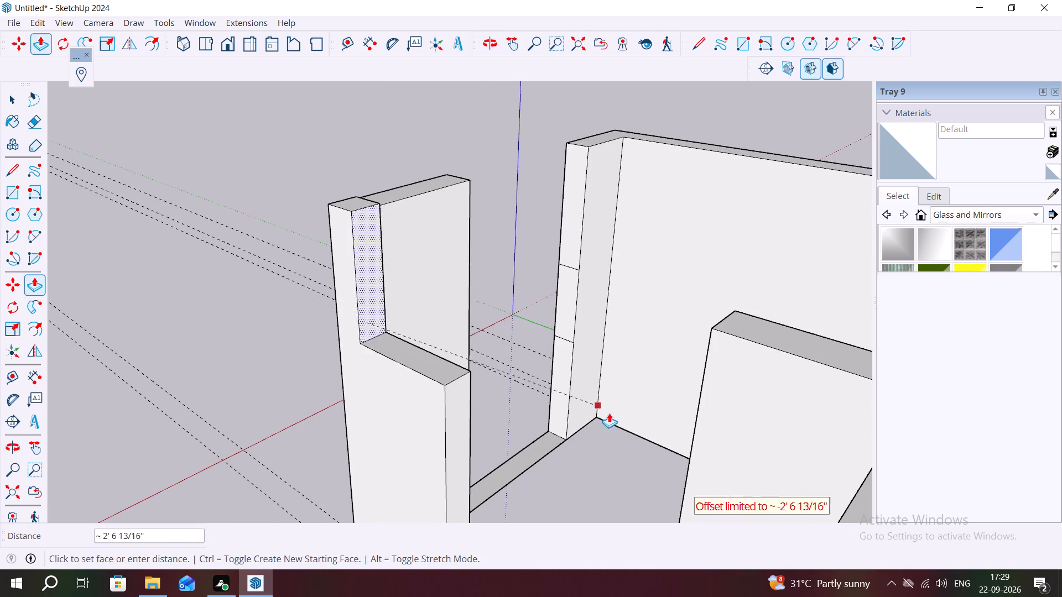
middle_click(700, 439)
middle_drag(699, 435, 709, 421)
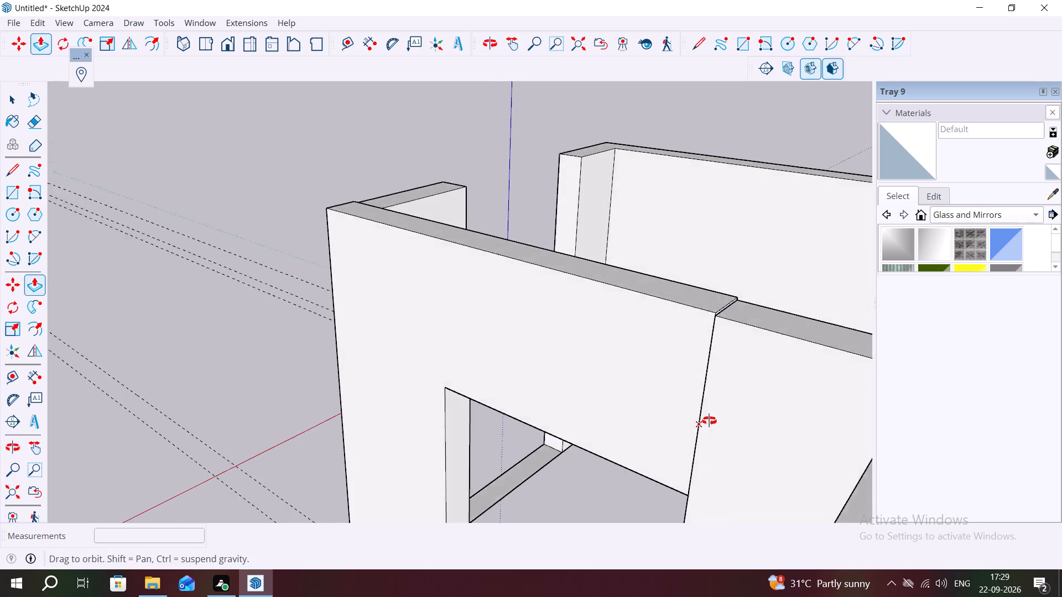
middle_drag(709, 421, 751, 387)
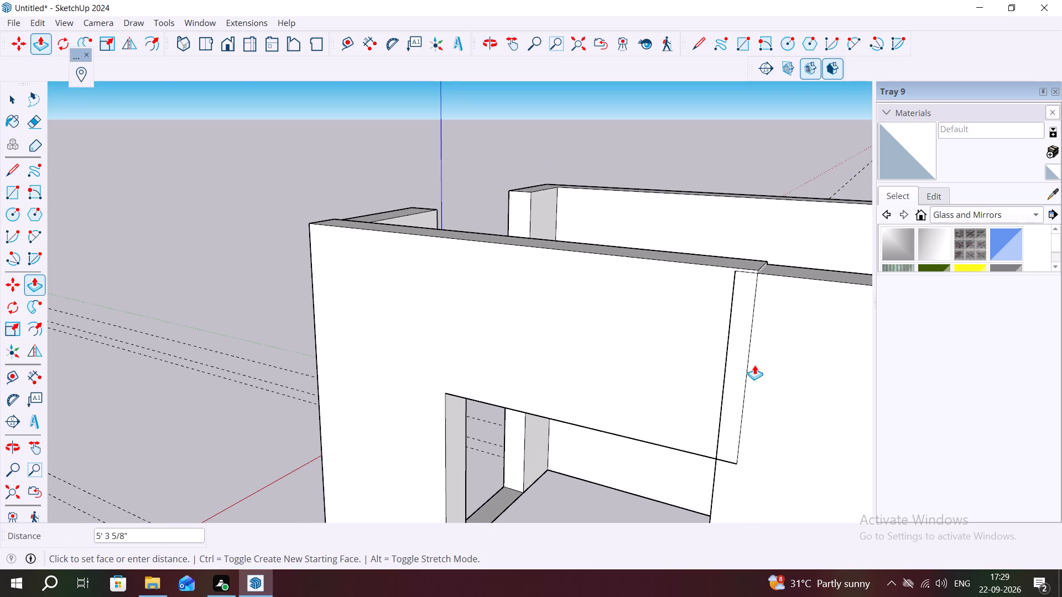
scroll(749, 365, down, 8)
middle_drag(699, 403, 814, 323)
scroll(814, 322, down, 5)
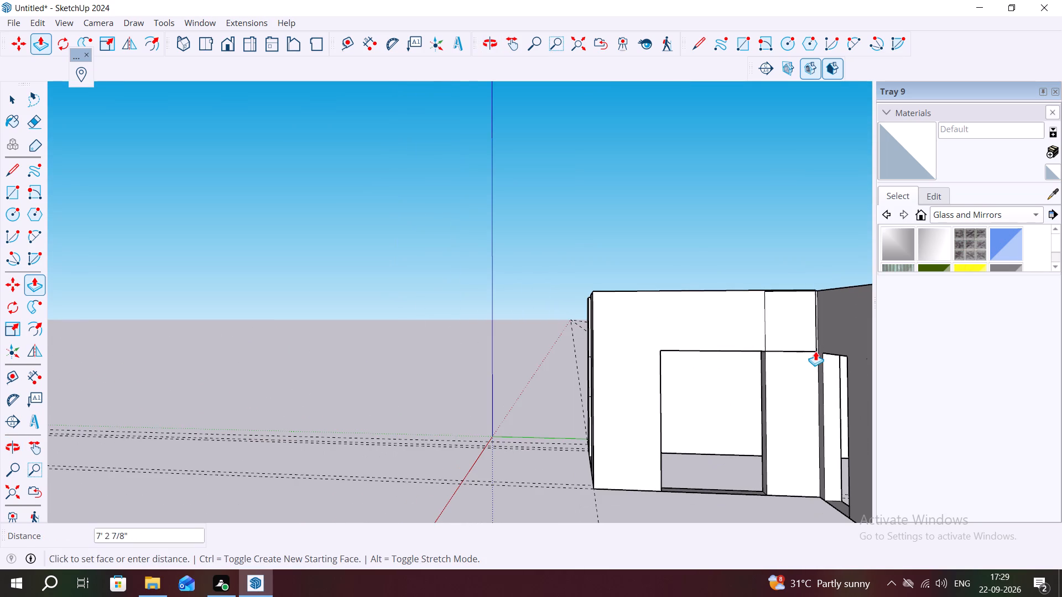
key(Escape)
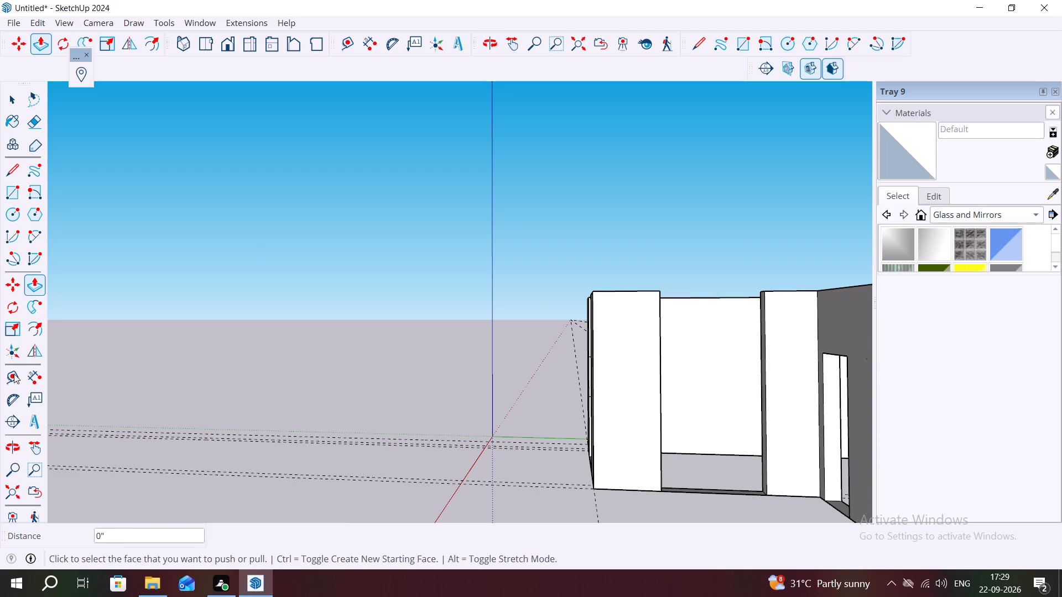
Measure the height of the corner wall segment beside the unbridged opening from its top corner to its base.
click(35, 371)
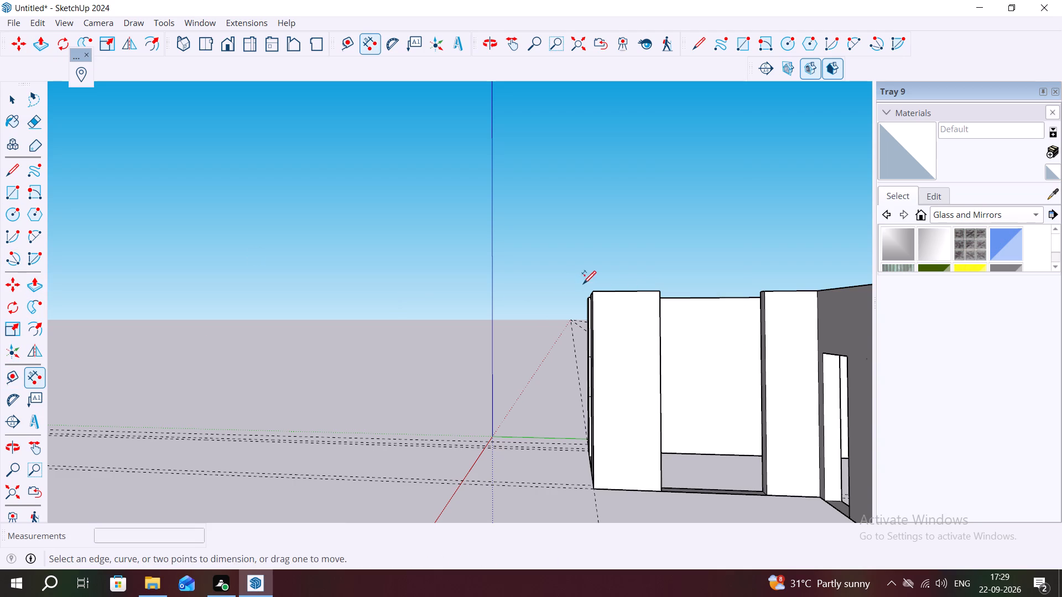
click(593, 292)
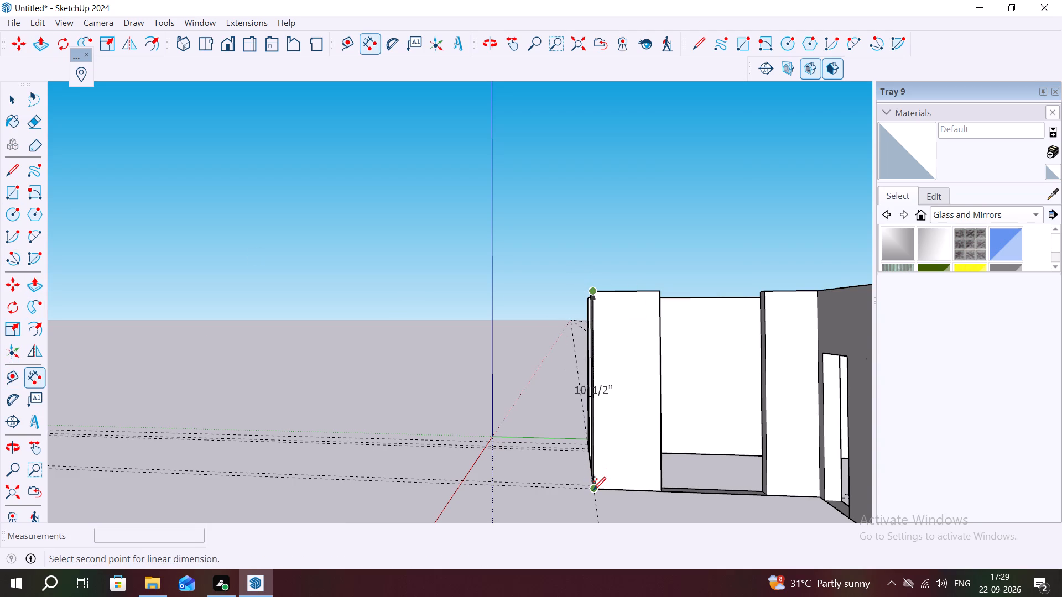
scroll(590, 489, up, 10)
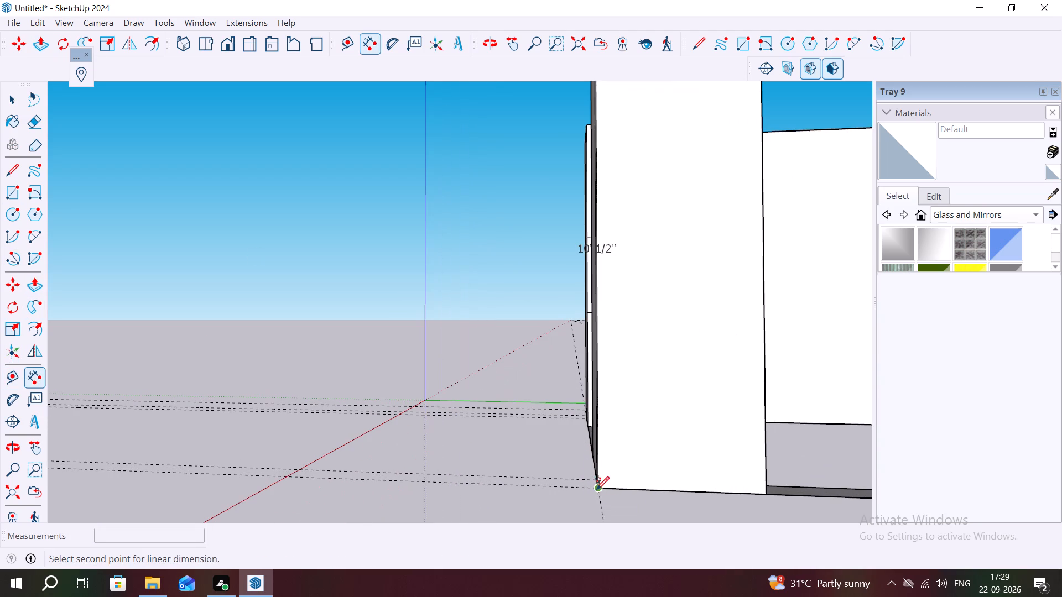
click(600, 487)
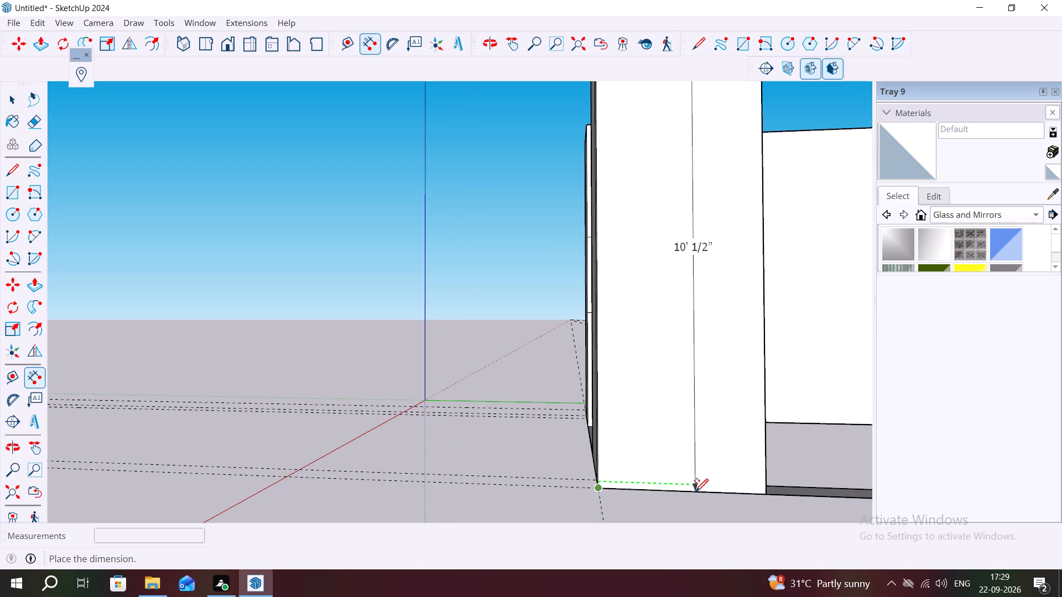
key(Escape)
Push/Pull the top face of that corner wall segment down 6".
scroll(692, 472, down, 13)
middle_drag(665, 341, 643, 472)
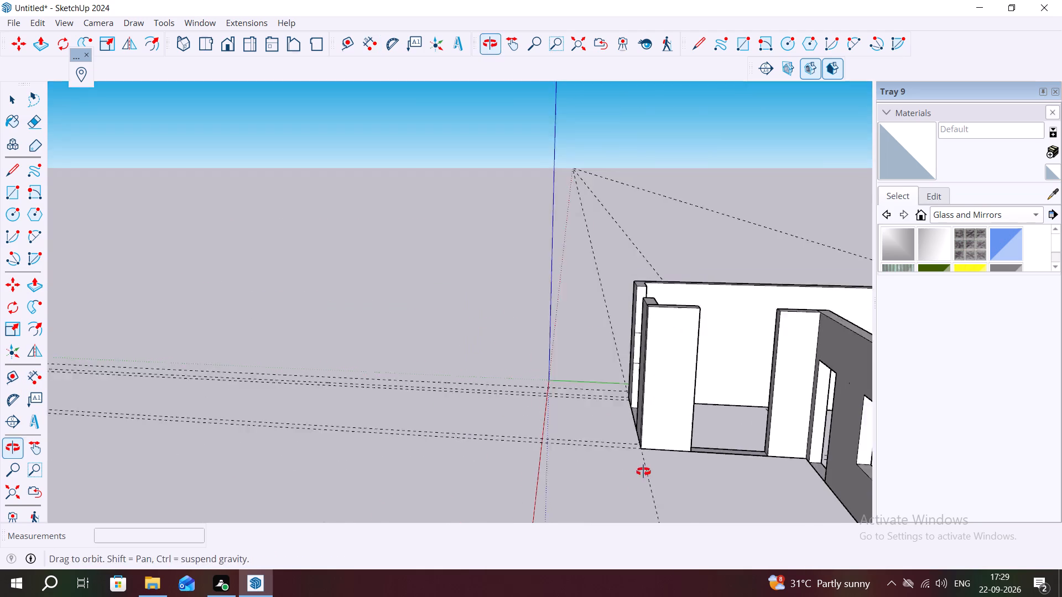
middle_drag(643, 472, 639, 486)
scroll(677, 327, up, 6)
key(p)
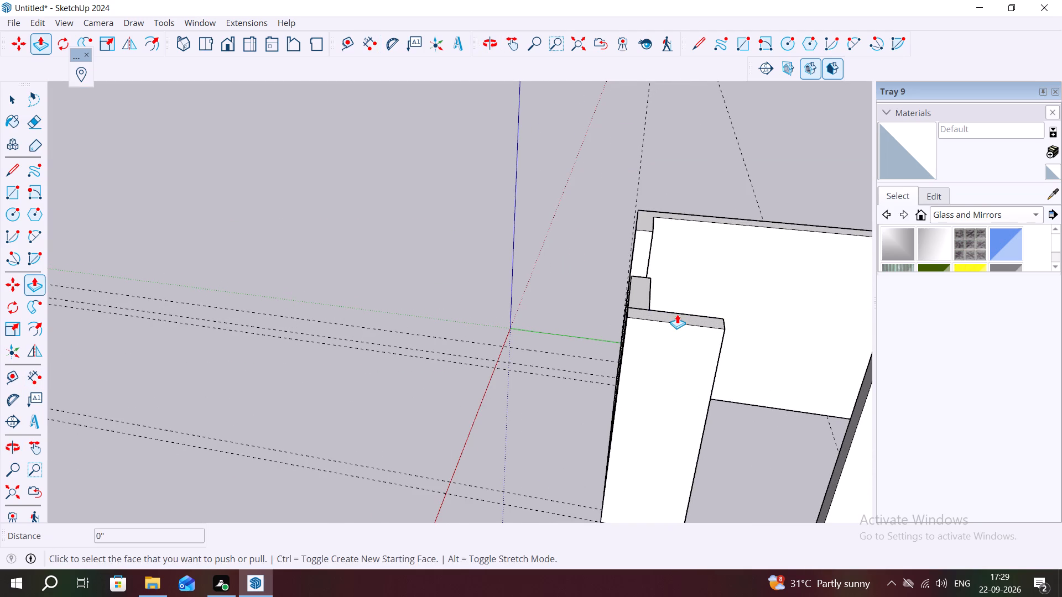
click(677, 314)
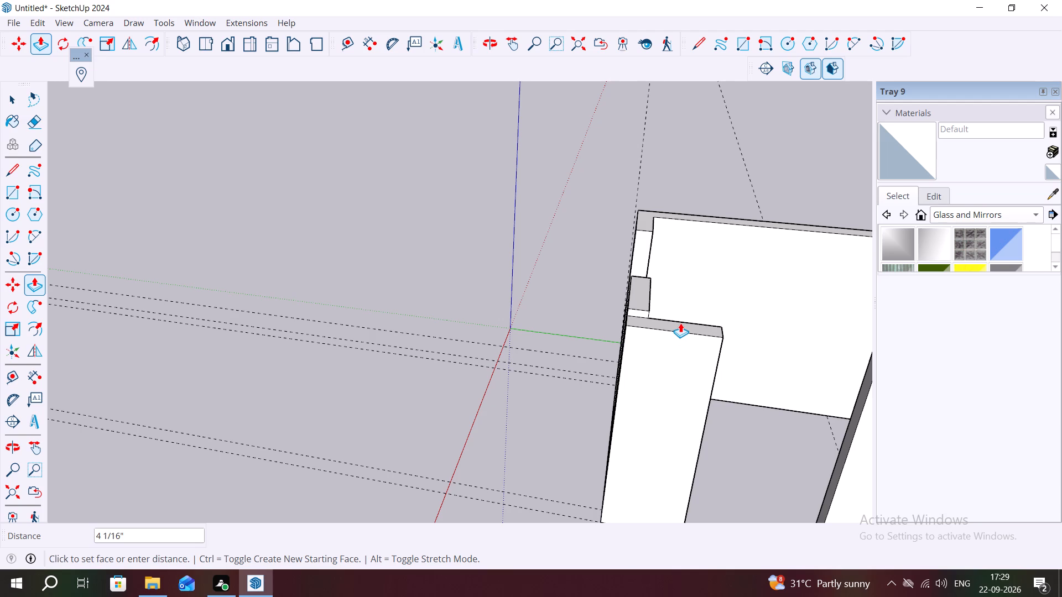
text(6")
key(Return)
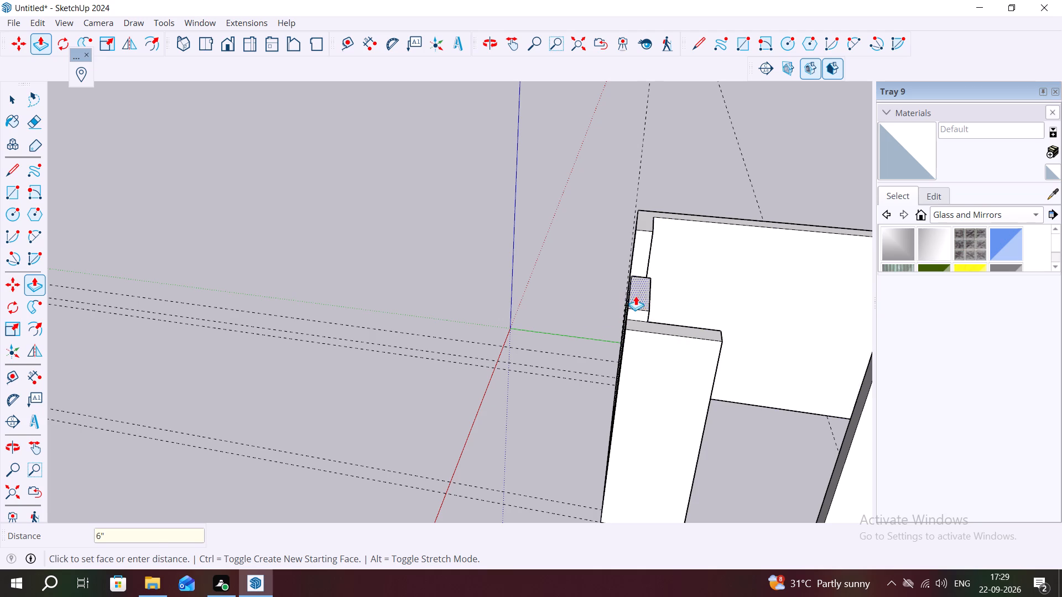
scroll(584, 308, down, 2)
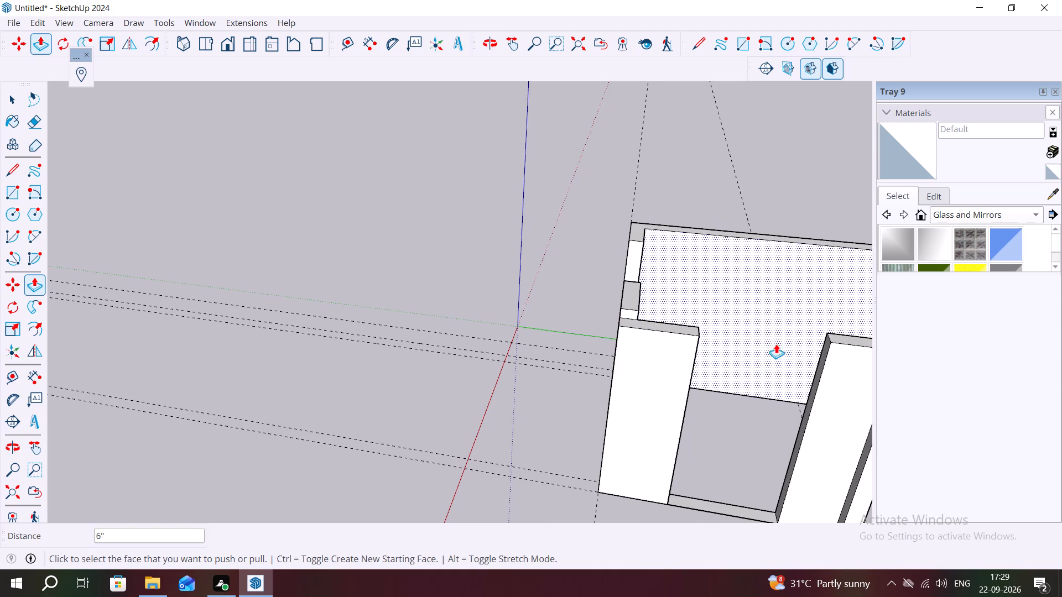
key(Escape)
Measure the height of the wall segment on the far side of the opening for comparison.
scroll(699, 332, up, 3)
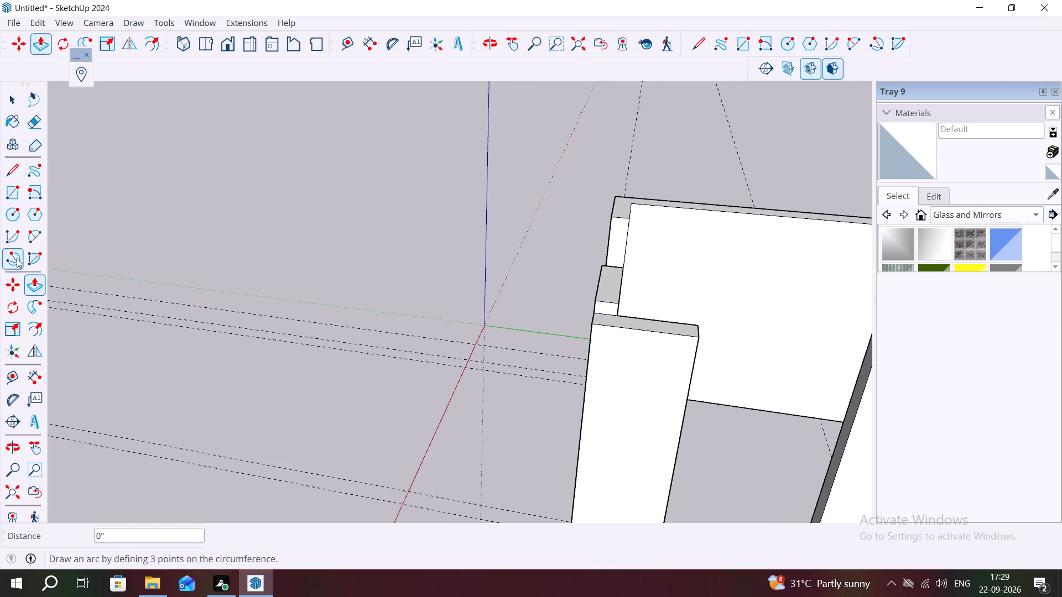
click(33, 373)
scroll(107, 193, down, 6)
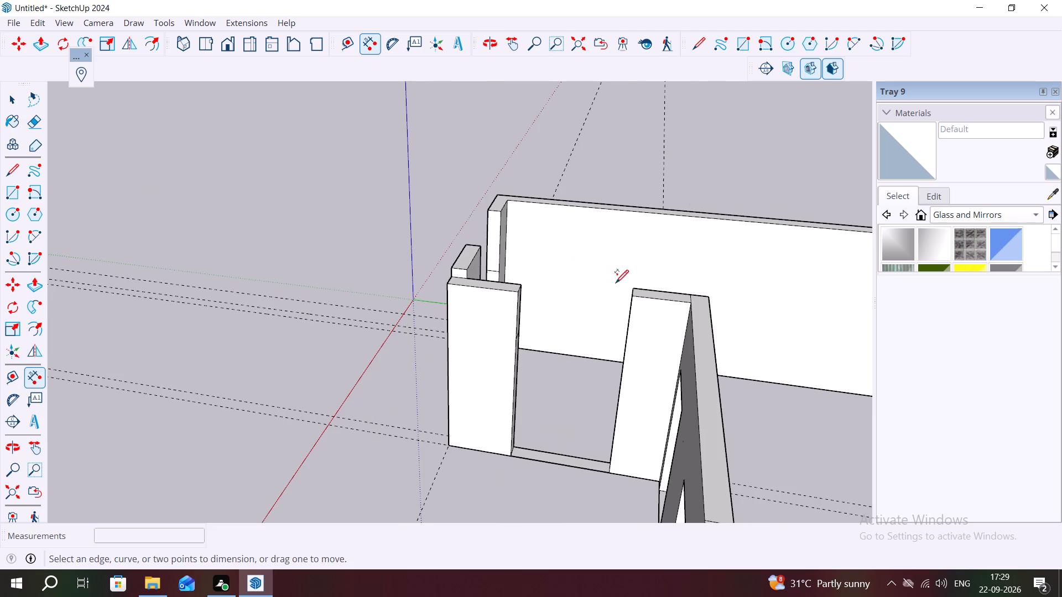
click(632, 296)
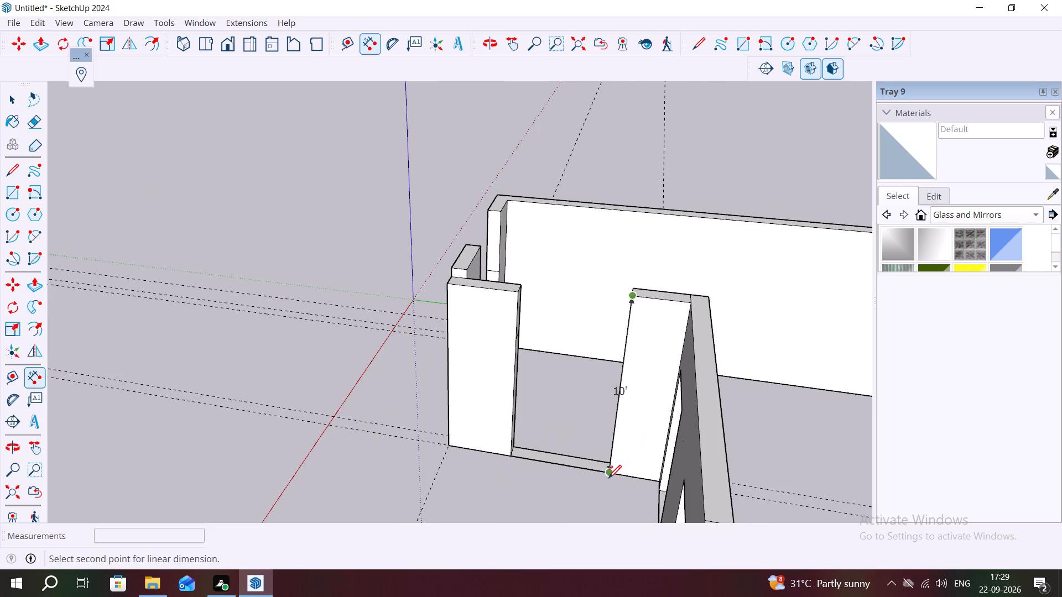
key(Escape)
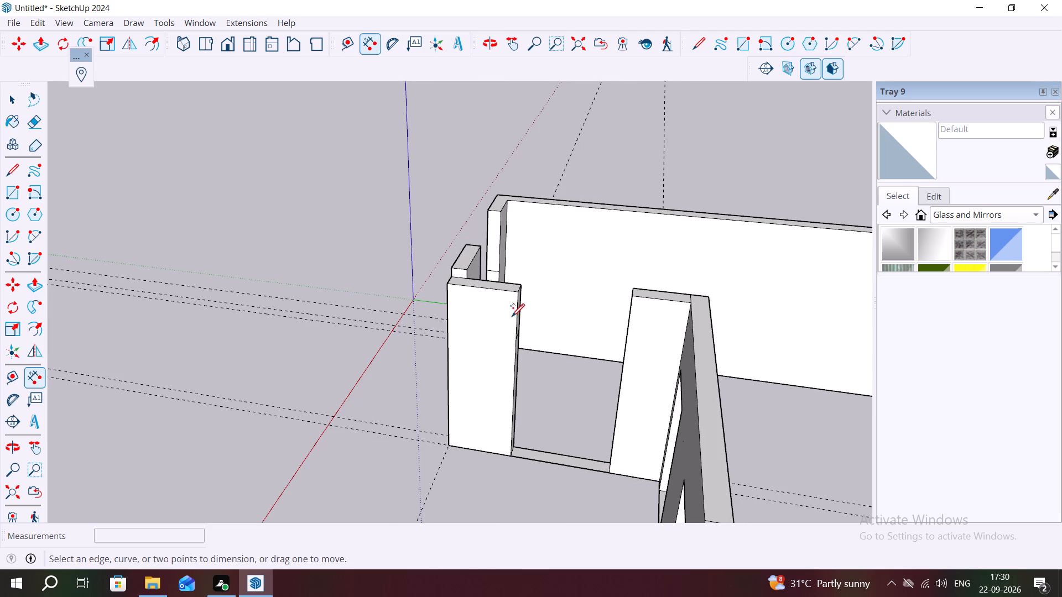
Push/Pull the corner segment's upper jamb rectangle about 6' 1 1/4" to bridge the opening and run into the opposite wall segment.
middle_drag(505, 301, 419, 249)
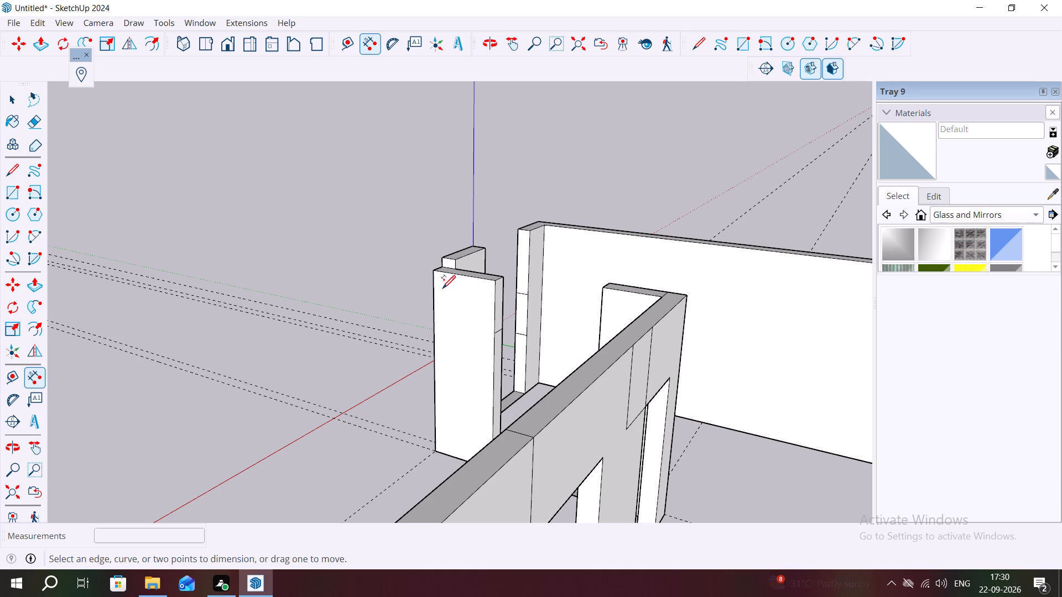
key(p)
click(501, 295)
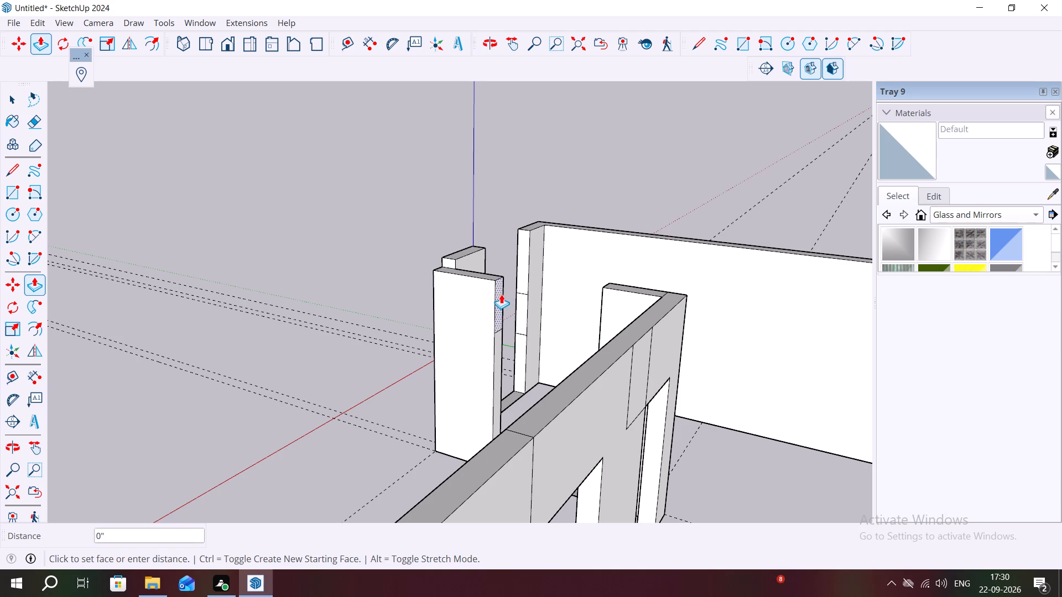
middle_drag(600, 306, 627, 312)
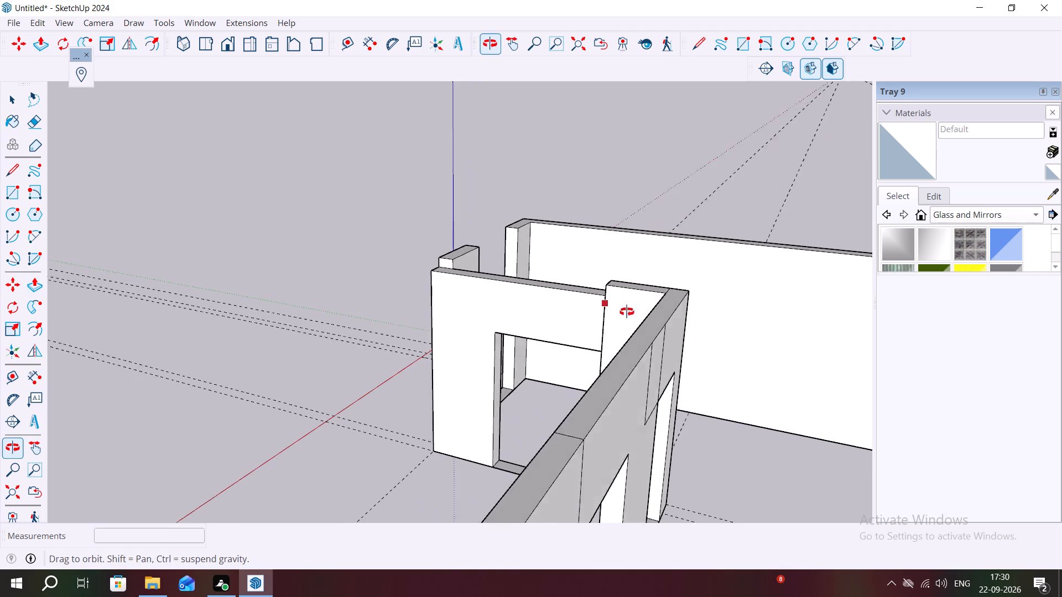
middle_drag(627, 312, 632, 315)
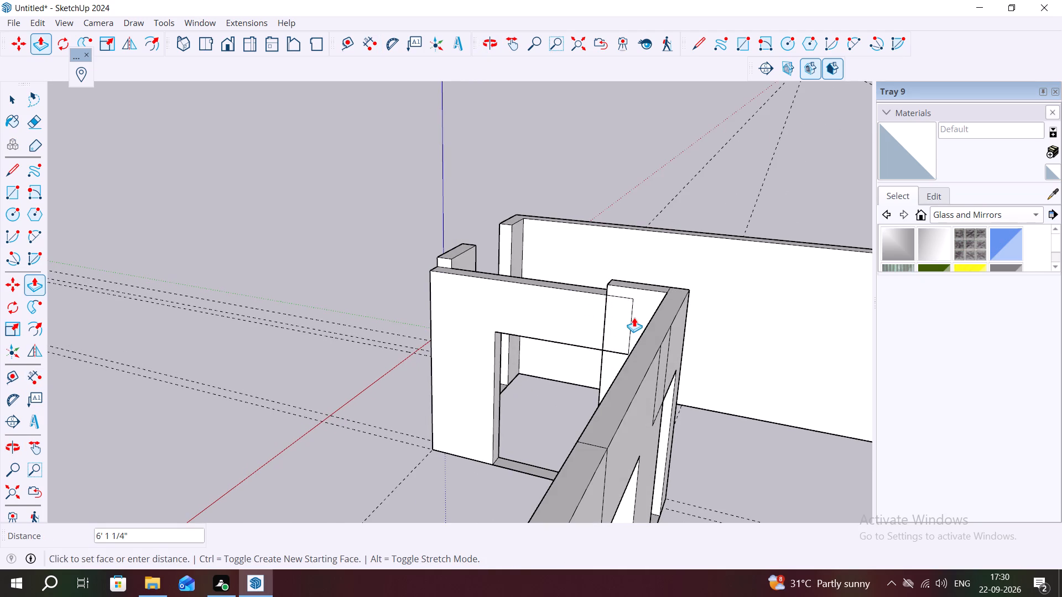
click(634, 317)
Push/Pull the lowered top face above the opening up about 5 7/16" toward the adjoining wall's top.
middle_drag(551, 271, 608, 333)
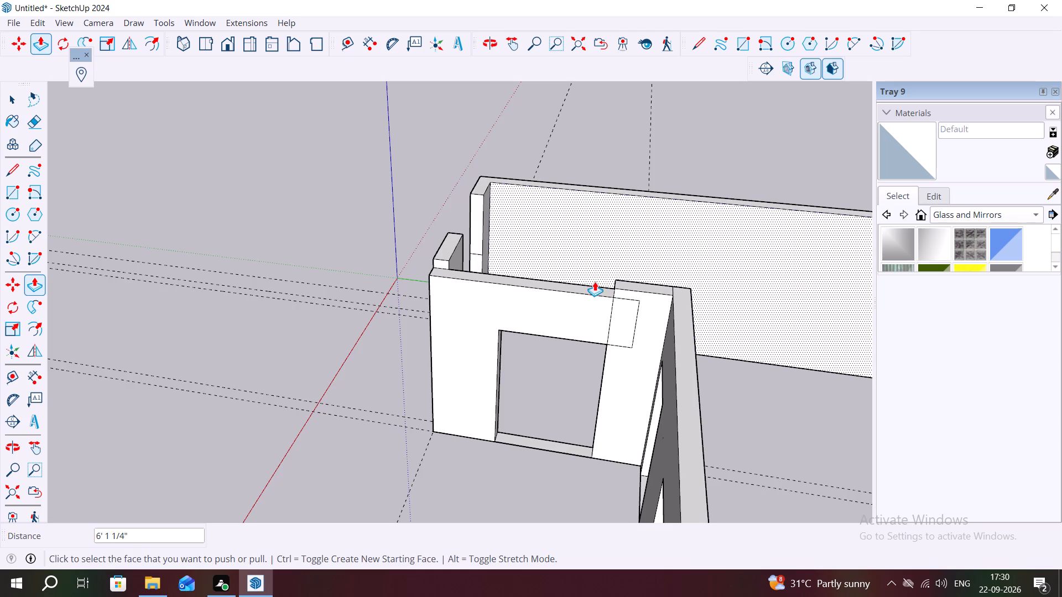
middle_drag(595, 281, 616, 353)
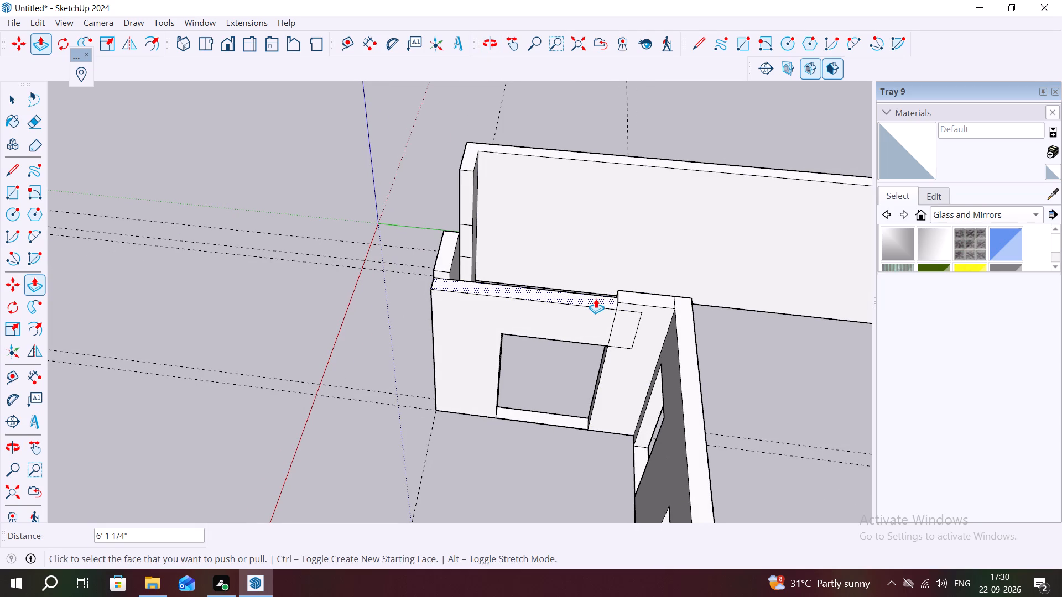
click(596, 298)
scroll(602, 292, up, 2)
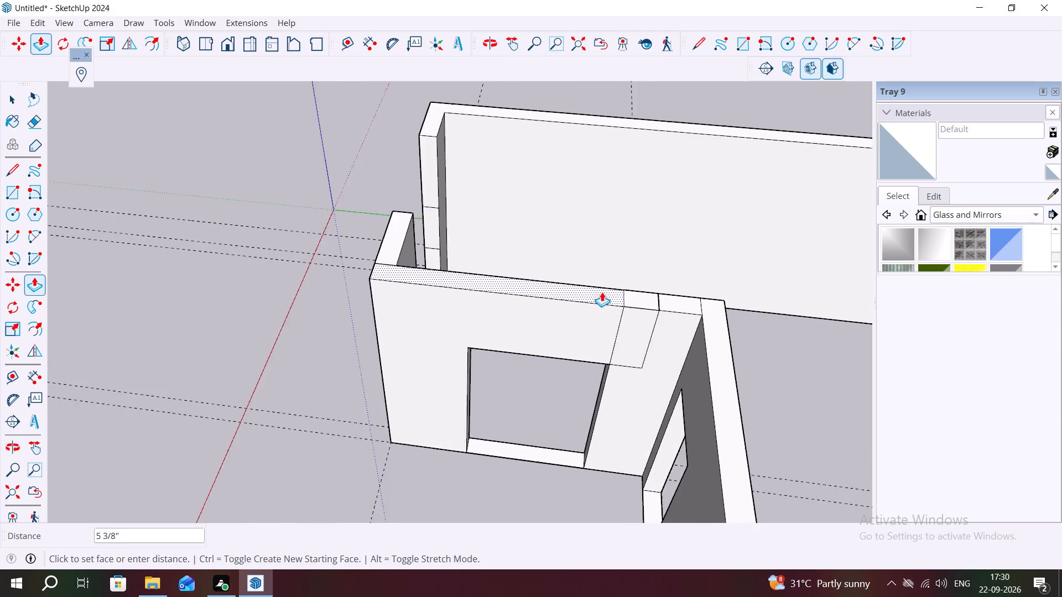
scroll(602, 292, up, 12)
click(605, 293)
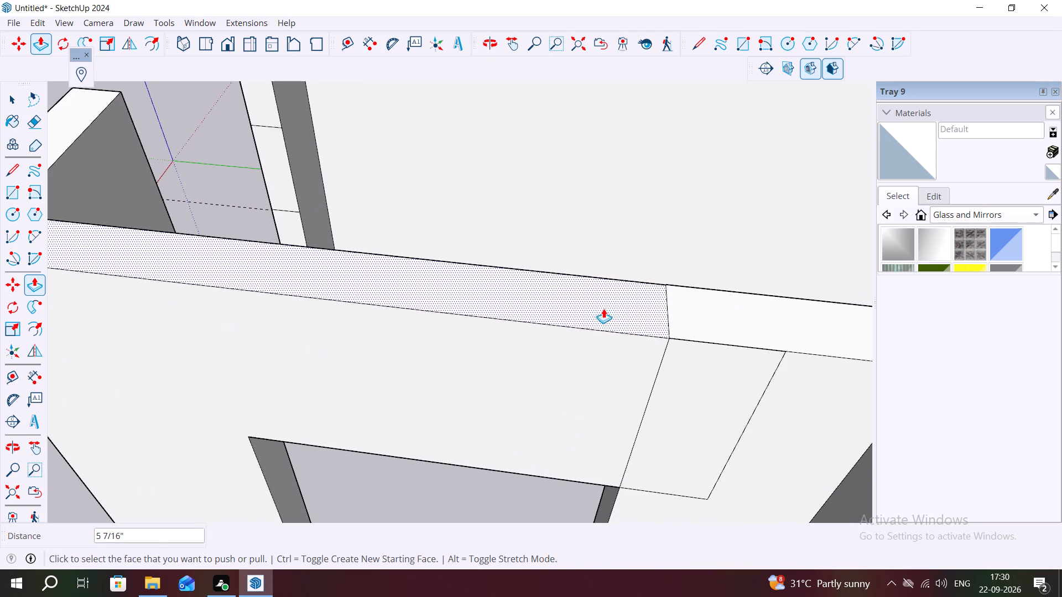
Push/Pull the same top face up another 1/16" to make it flush with the adjoining wall's top.
scroll(675, 329, up, 10)
scroll(686, 341, down, 4)
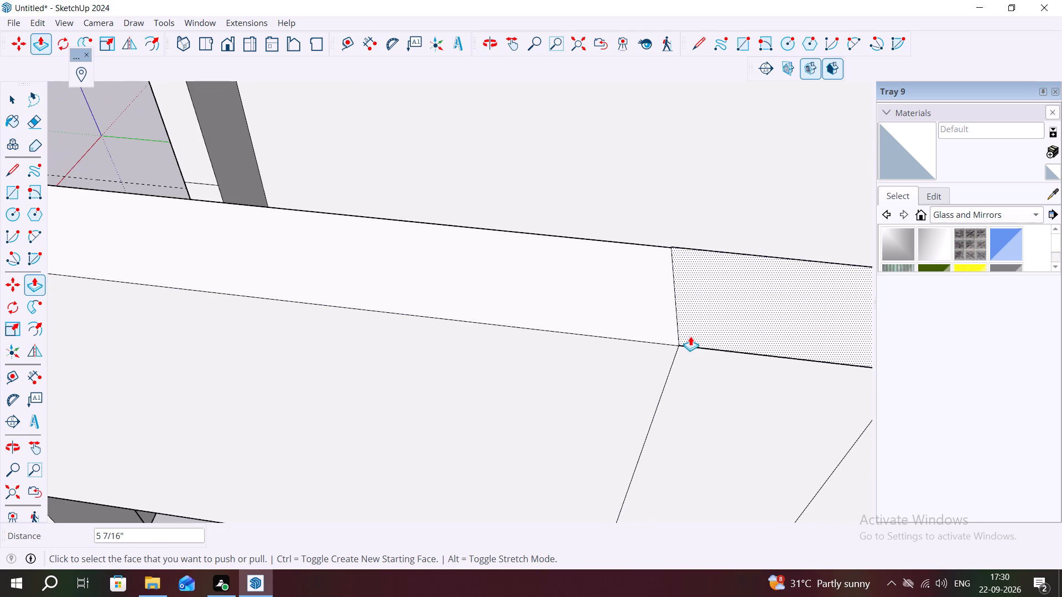
middle_drag(686, 343, 695, 296)
scroll(677, 305, up, 11)
middle_drag(684, 297, 687, 287)
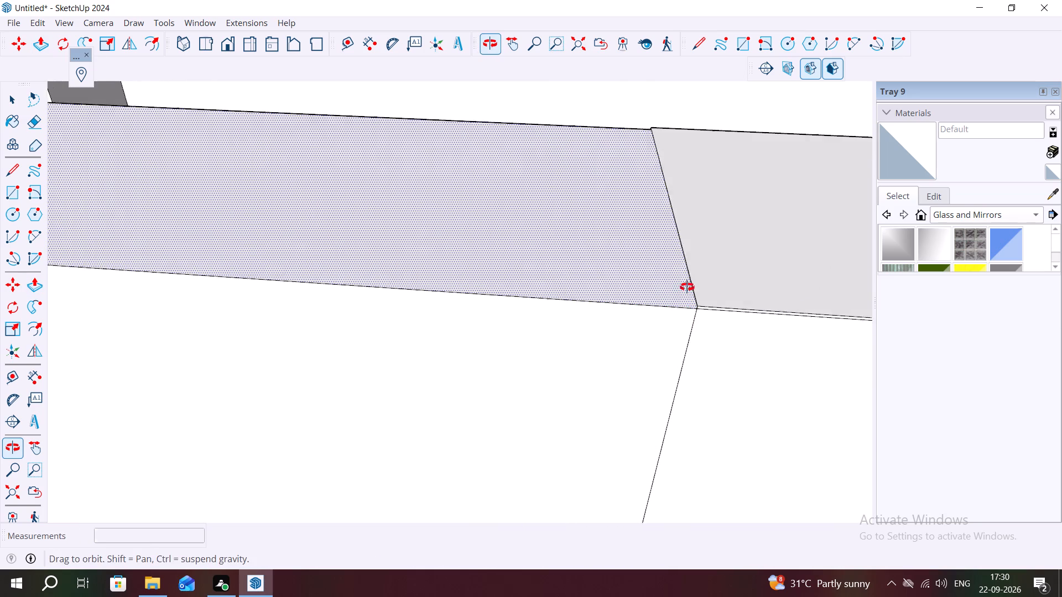
middle_drag(687, 287, 684, 248)
scroll(699, 268, up, 14)
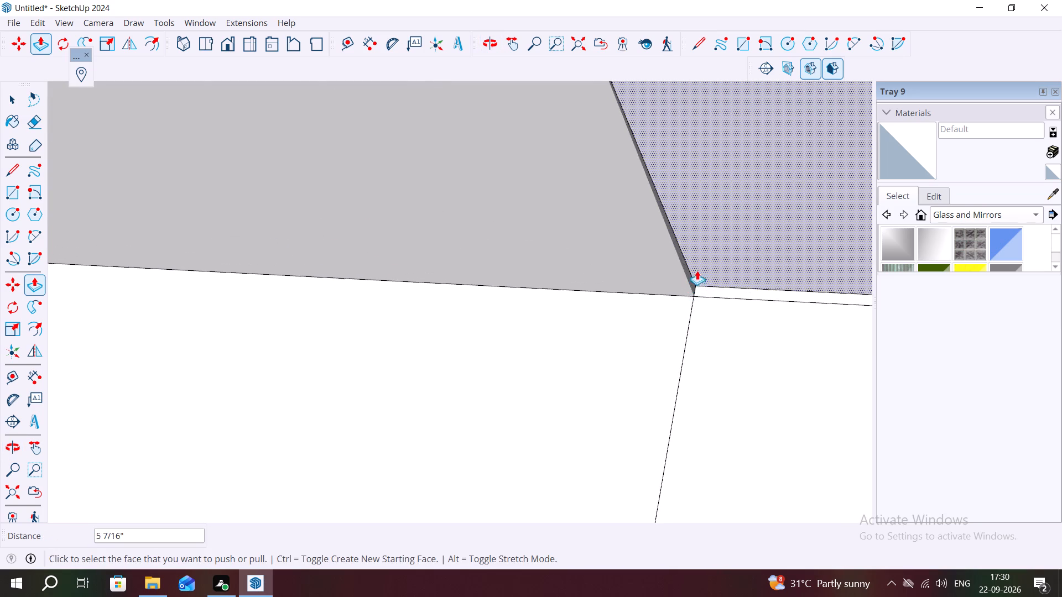
scroll(697, 270, up, 4)
click(625, 280)
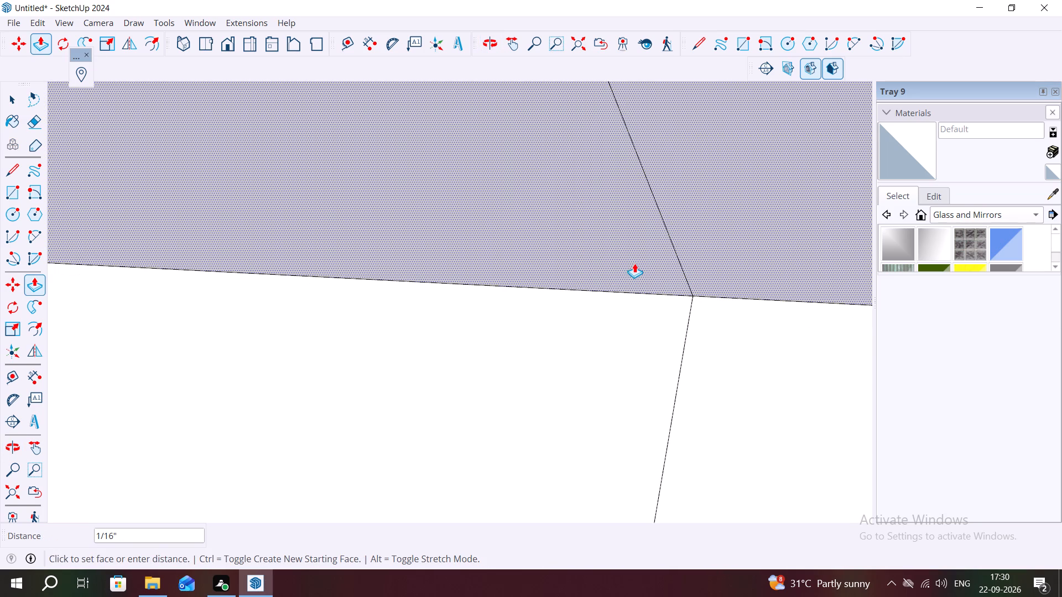
click(634, 263)
scroll(666, 280, down, 20)
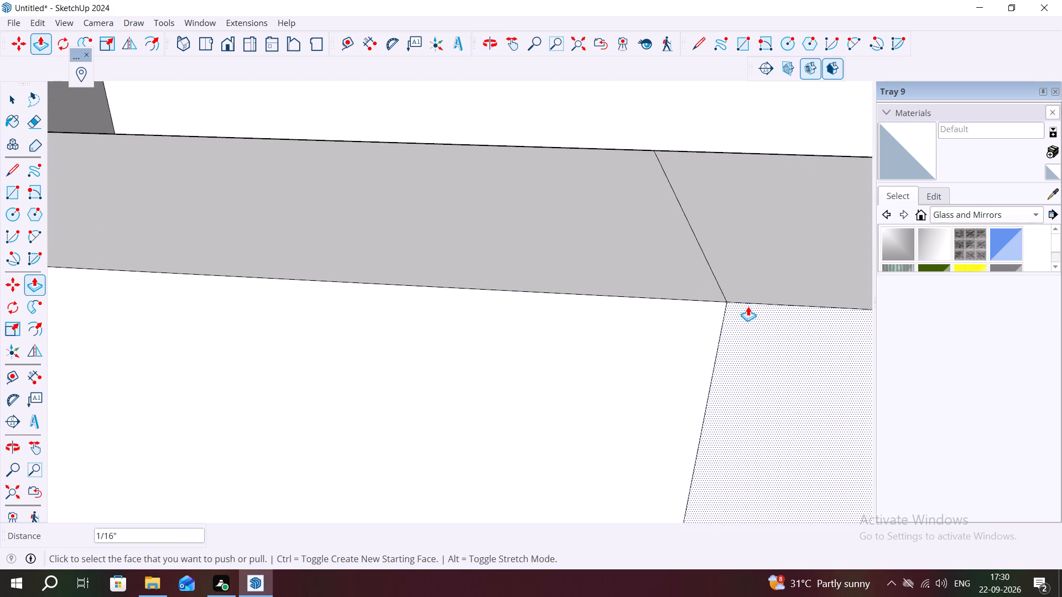
scroll(748, 306, down, 8)
scroll(741, 308, up, 1)
scroll(737, 314, down, 5)
key(Escape)
scroll(621, 246, down, 4)
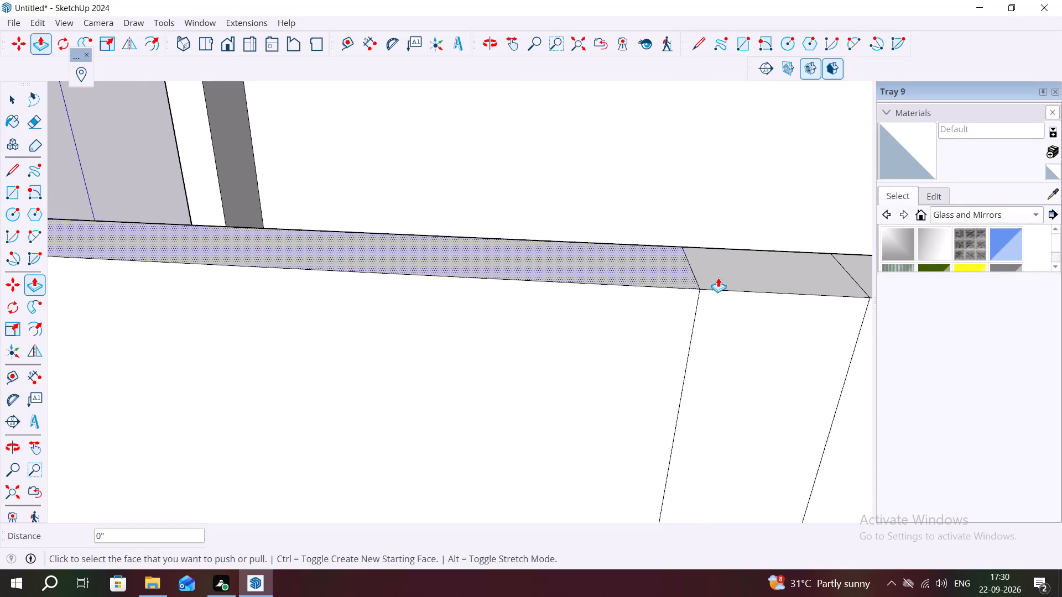
Push/Pull the front wall's upper jamb rectangle about 5' 1 9/16" across the opening and slightly into the corner segment.
key(space)
scroll(583, 256, down, 7)
middle_drag(235, 187, 501, 187)
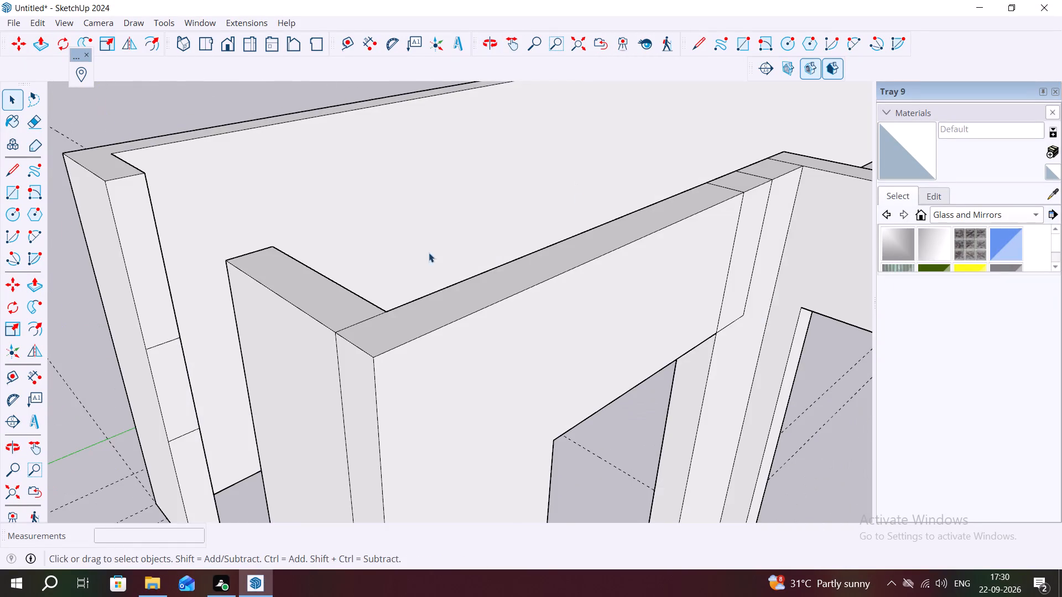
scroll(406, 256, down, 3)
middle_drag(365, 279, 598, 230)
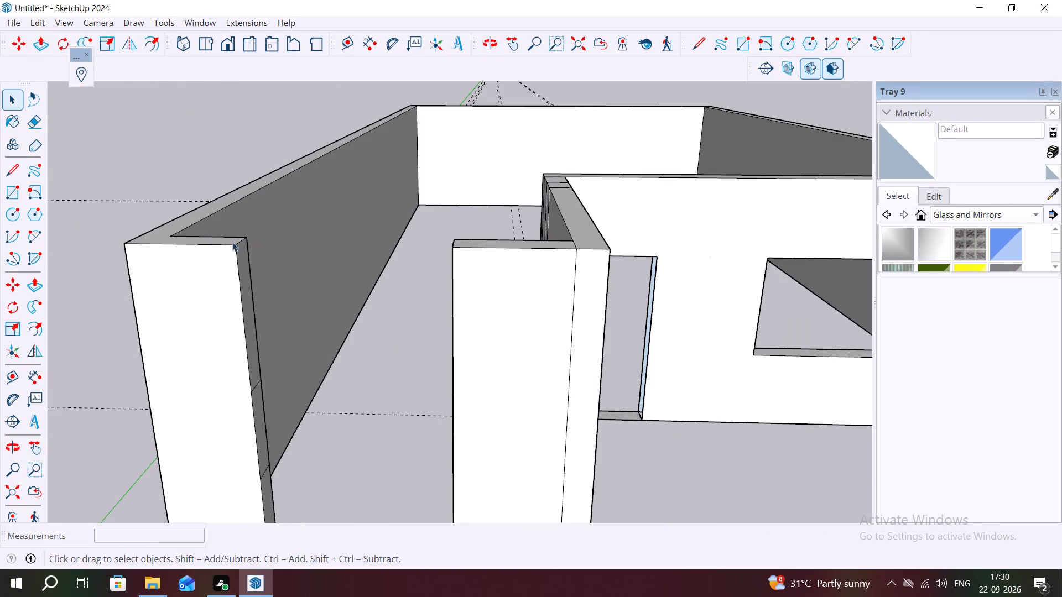
click(247, 300)
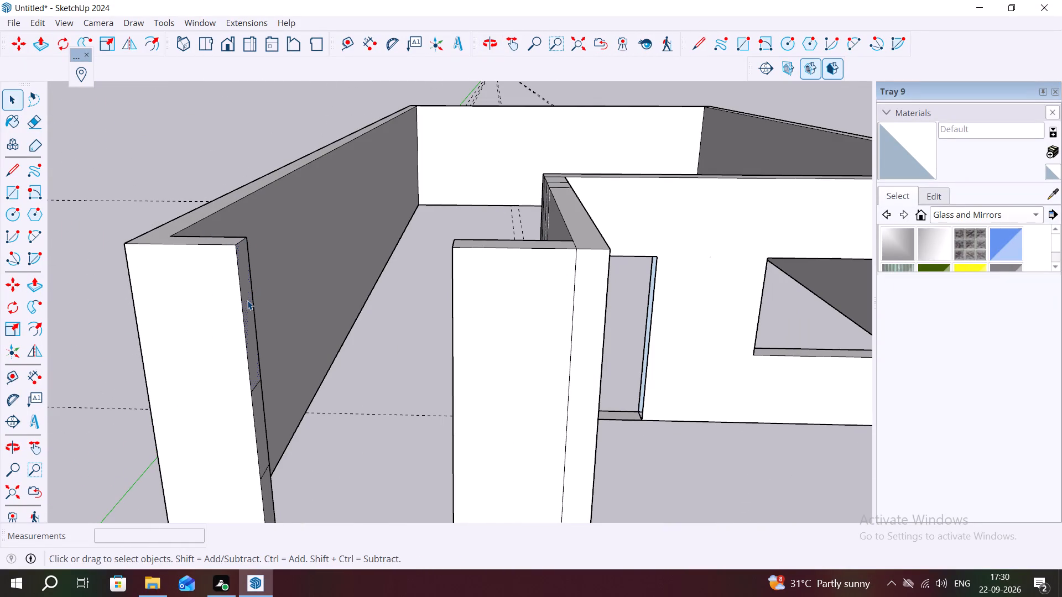
key(p)
click(247, 298)
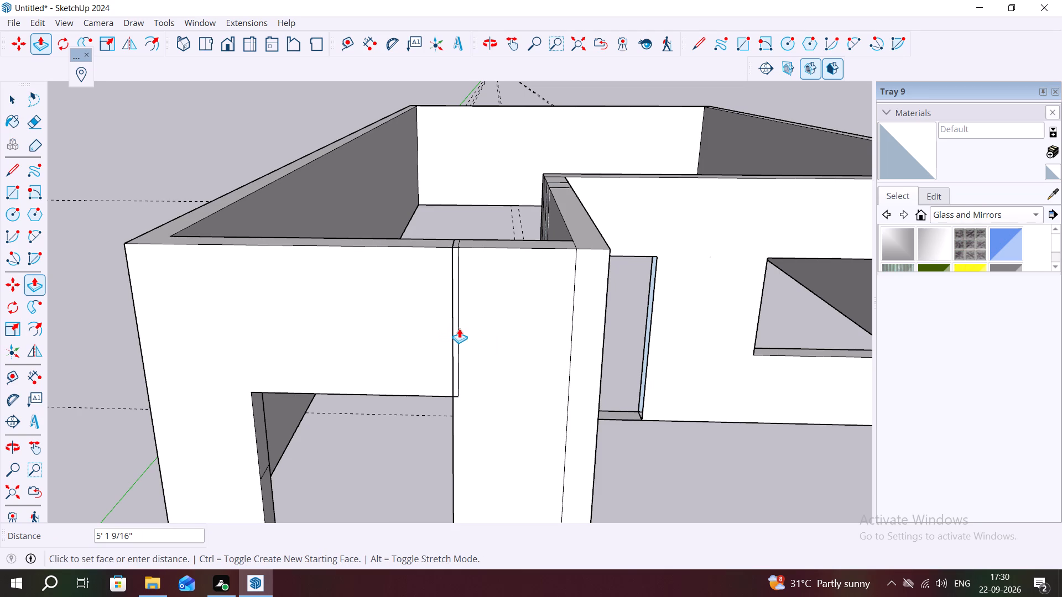
click(459, 329)
Push/Pull the lower jamb rectangle of the same front opening 5' to the corner segment, forming the wall below the window.
scroll(439, 256, up, 5)
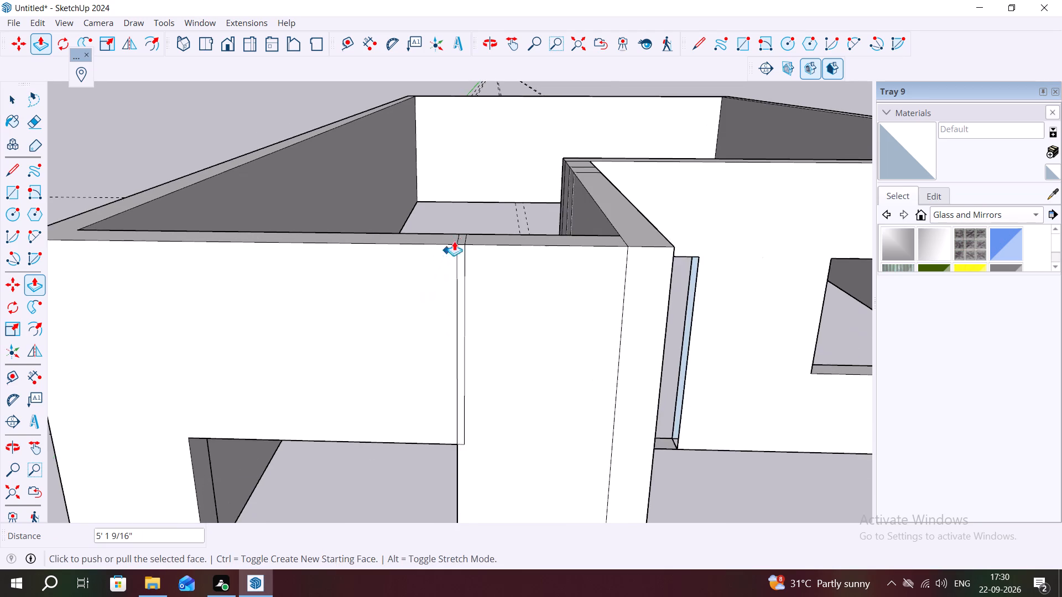
scroll(454, 241, up, 7)
scroll(459, 244, down, 12)
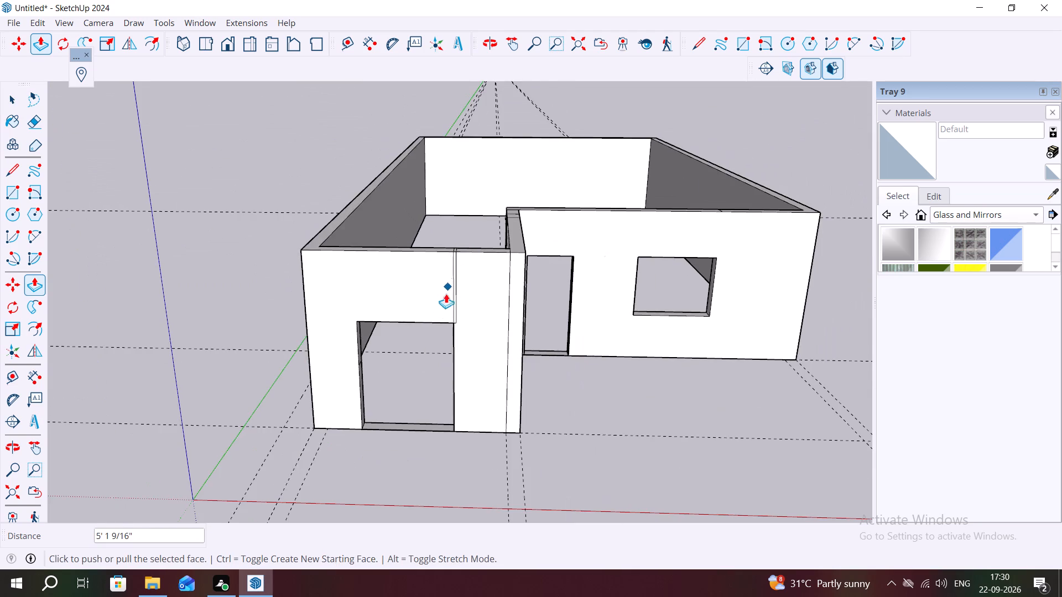
middle_drag(442, 303, 453, 212)
middle_drag(366, 352, 233, 323)
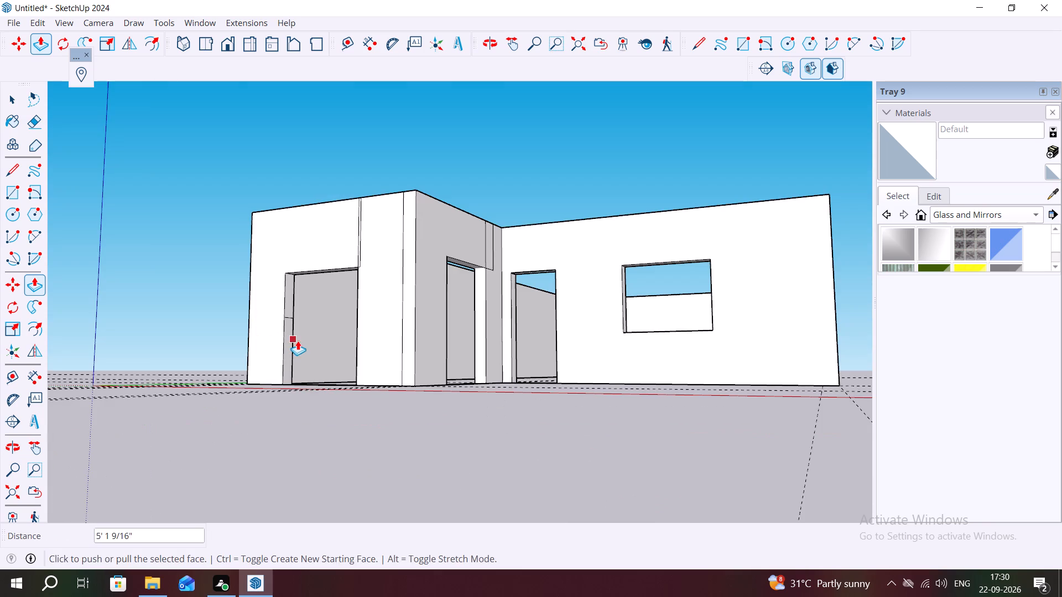
middle_drag(296, 340, 253, 342)
scroll(307, 350, up, 4)
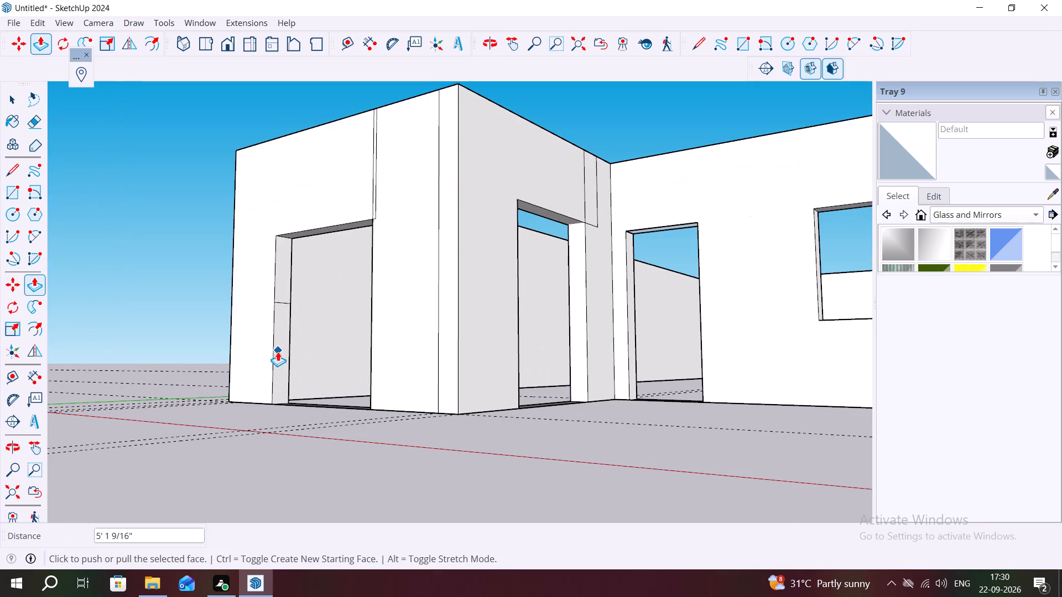
key(Escape)
key(space)
click(280, 357)
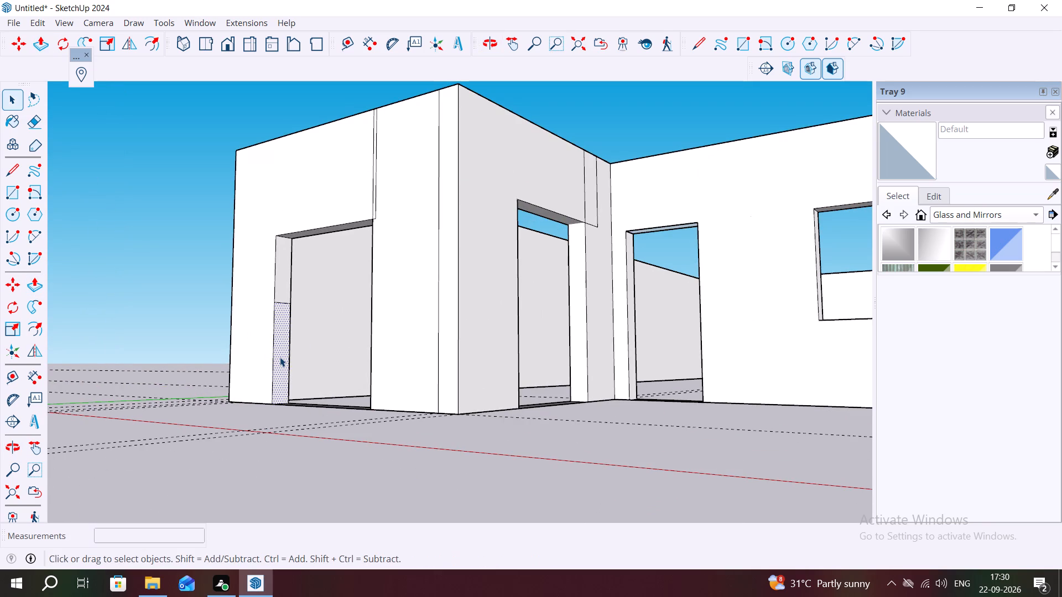
key(p)
click(280, 357)
click(432, 388)
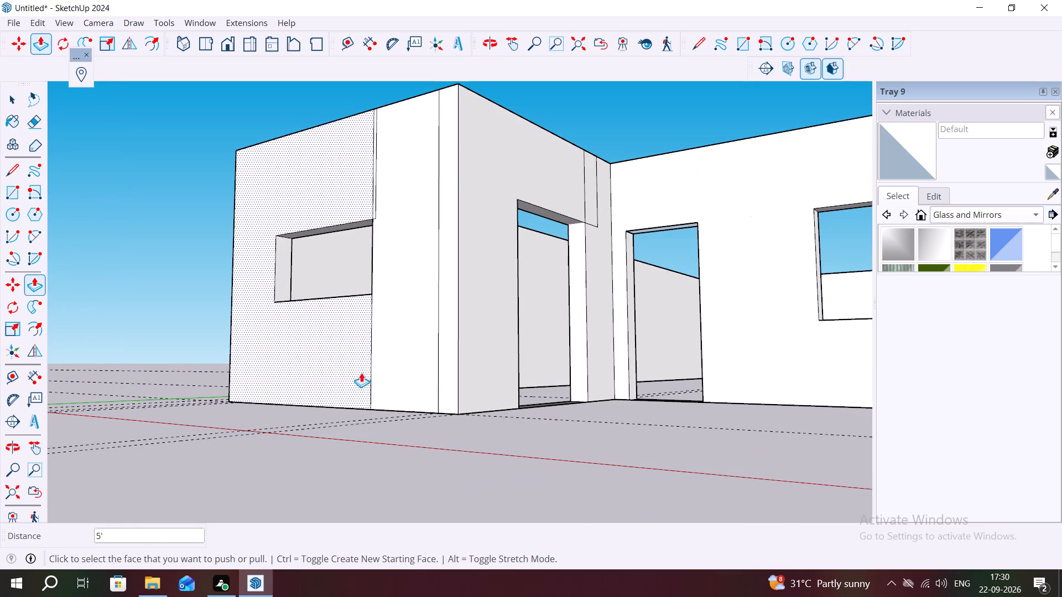
middle_drag(363, 365, 440, 375)
key(Escape)
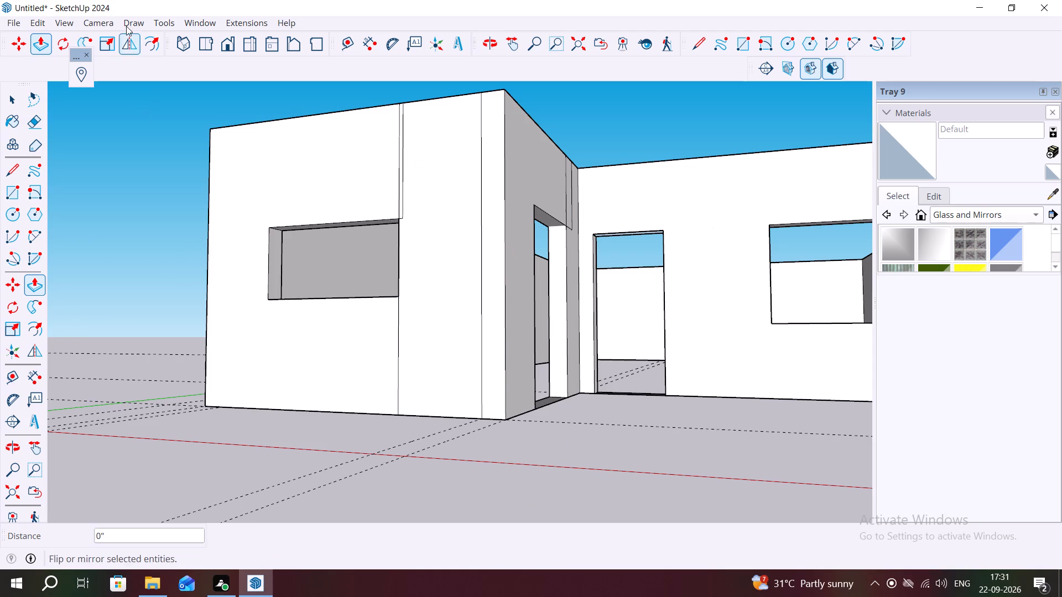
Erase the two vertical overlap lines above the front window and the leftover edge stub at the window's upper corner.
click(38, 112)
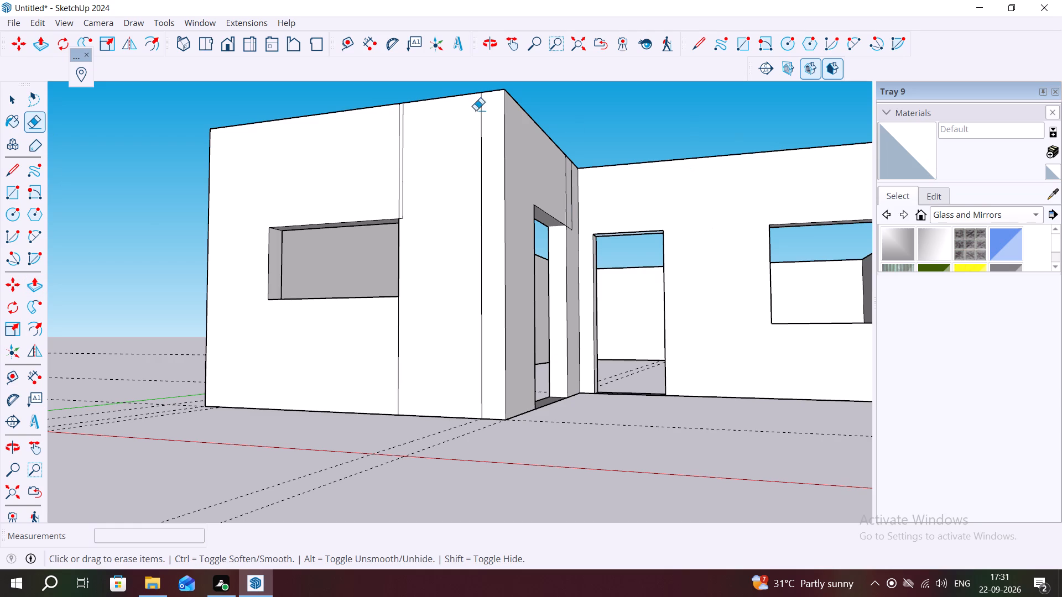
scroll(421, 122, up, 2)
middle_drag(355, 134, 542, 203)
scroll(521, 201, up, 8)
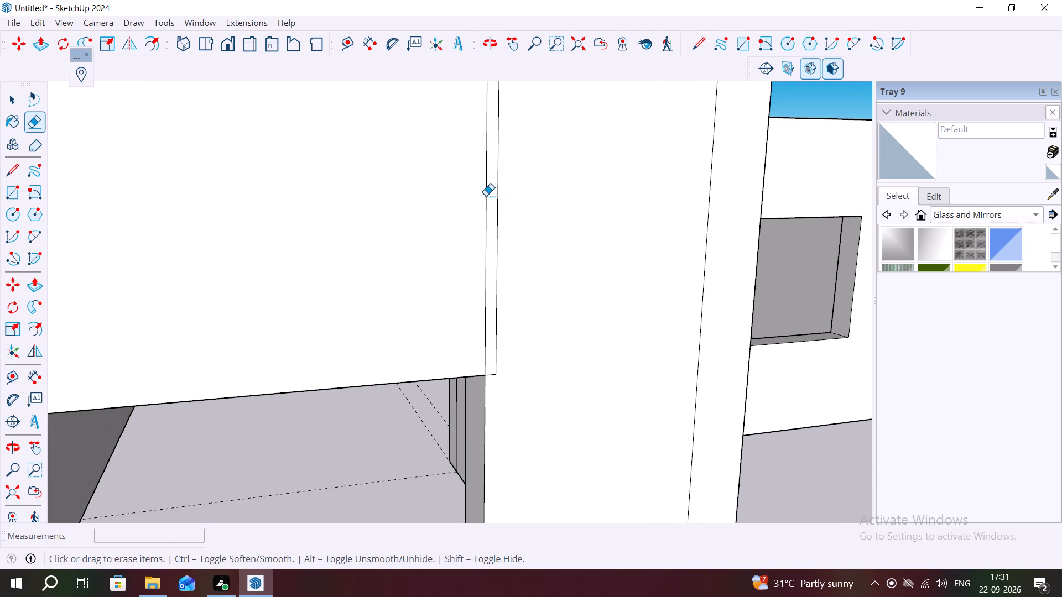
click(485, 196)
click(497, 198)
scroll(510, 228, down, 4)
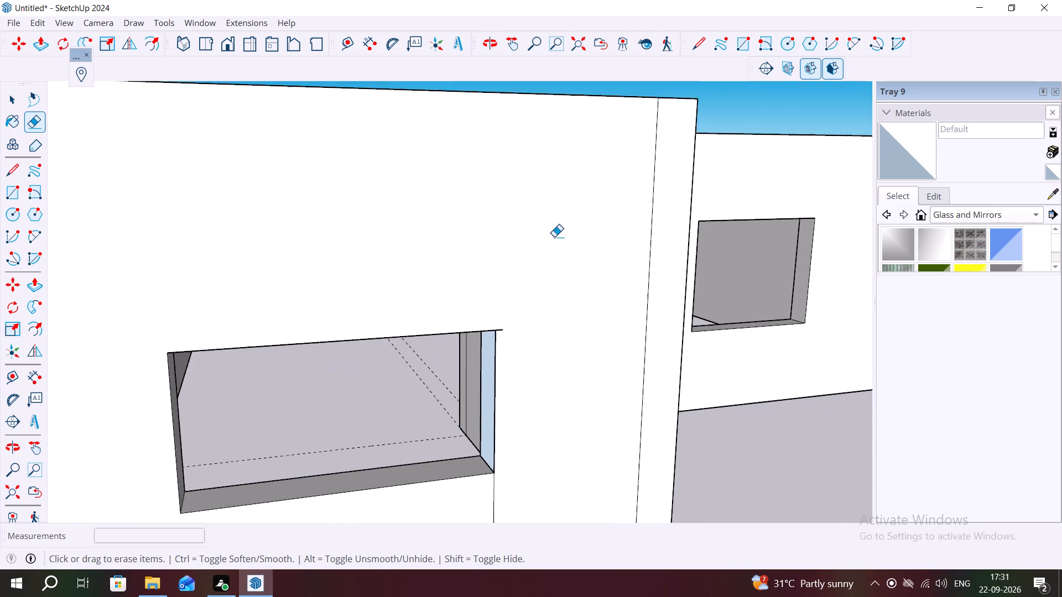
scroll(554, 237, down, 4)
scroll(522, 308, up, 20)
scroll(522, 308, up, 3)
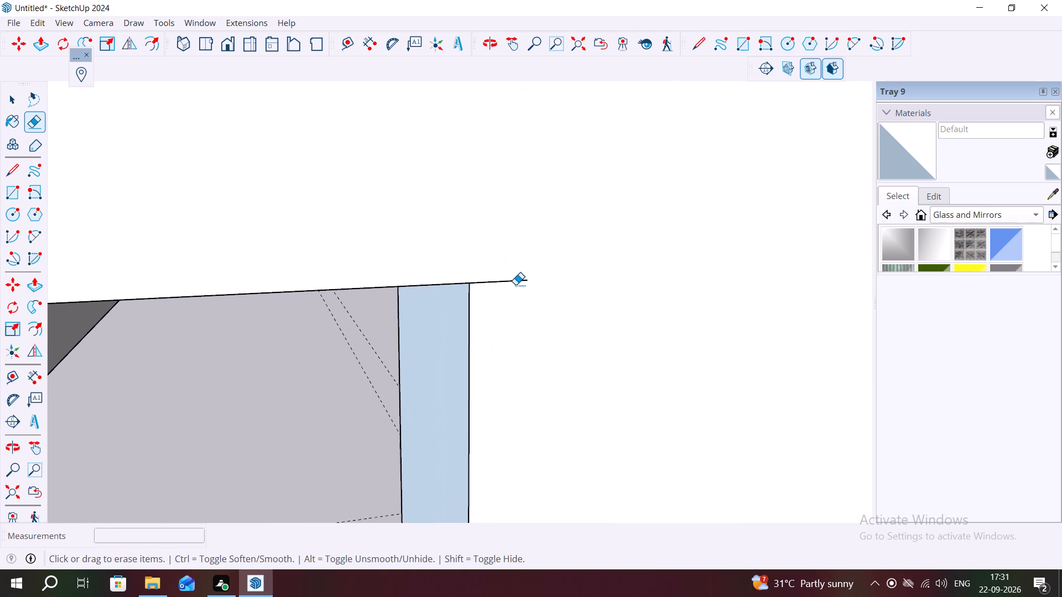
click(515, 280)
Erase the vertical seam line running from the front window's lower corner to the wall base.
scroll(552, 288, down, 8)
middle_drag(592, 308, 568, 296)
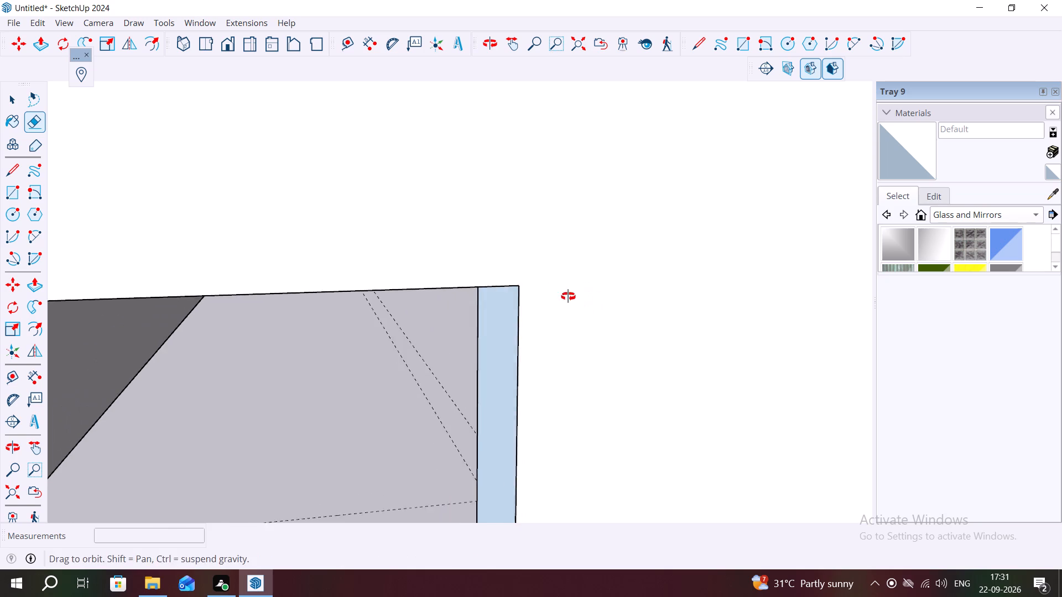
middle_drag(568, 296, 527, 196)
scroll(525, 269, down, 16)
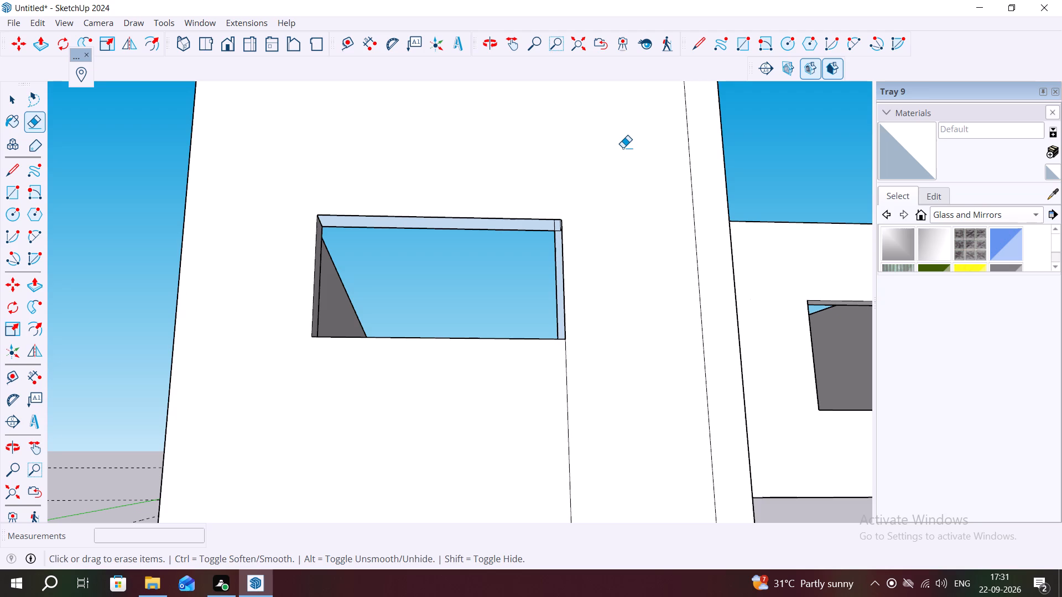
scroll(630, 155, down, 2)
middle_drag(629, 155, 619, 107)
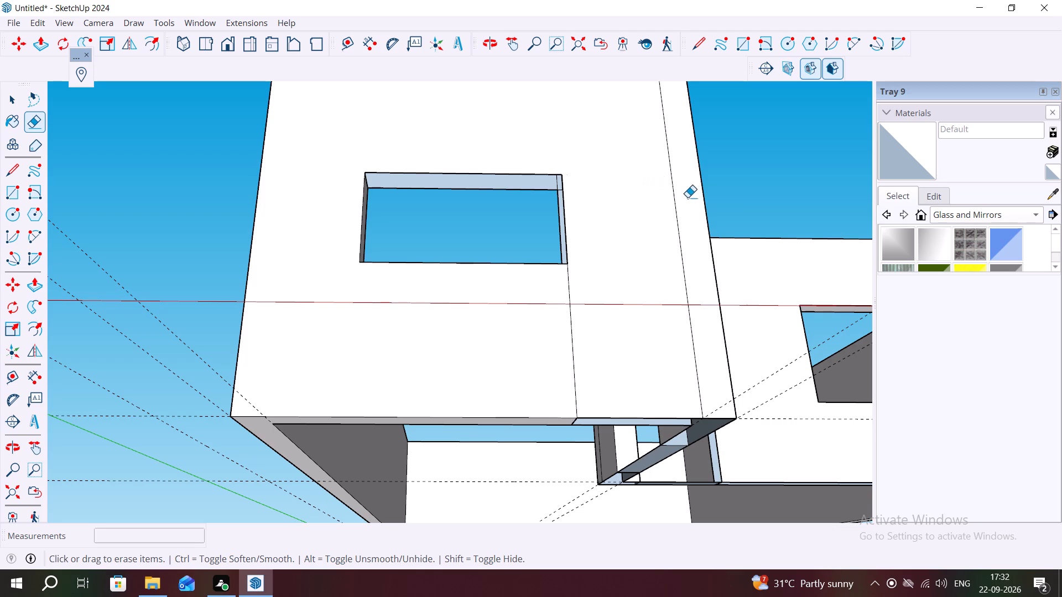
click(572, 345)
Draw a rectangle about 8 13/16" by 3' 6 5/8" closing the open underside of the front corner wall segment.
middle_drag(585, 393, 582, 261)
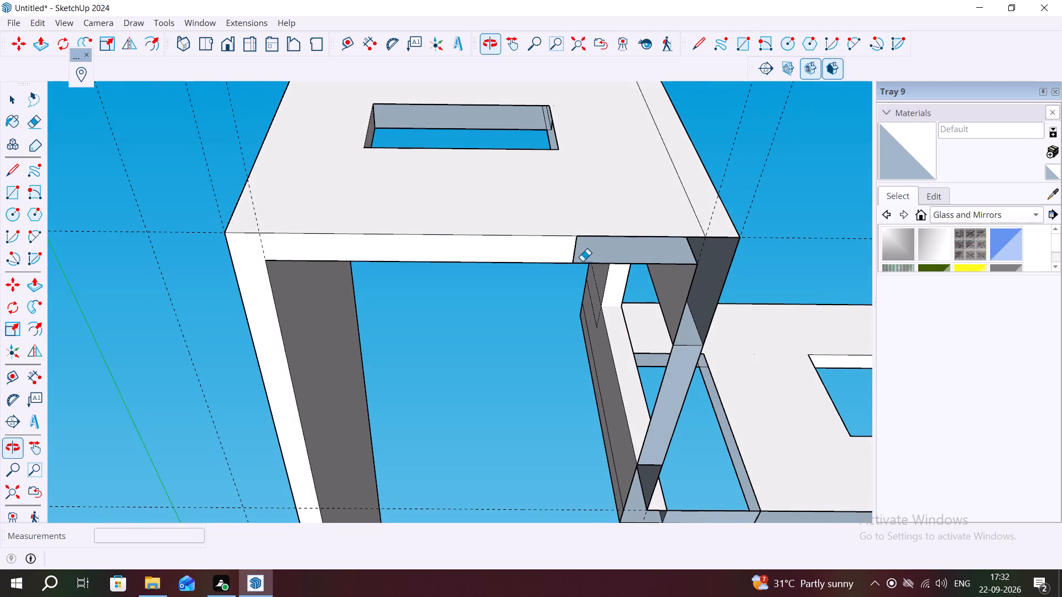
middle_drag(564, 175, 458, 156)
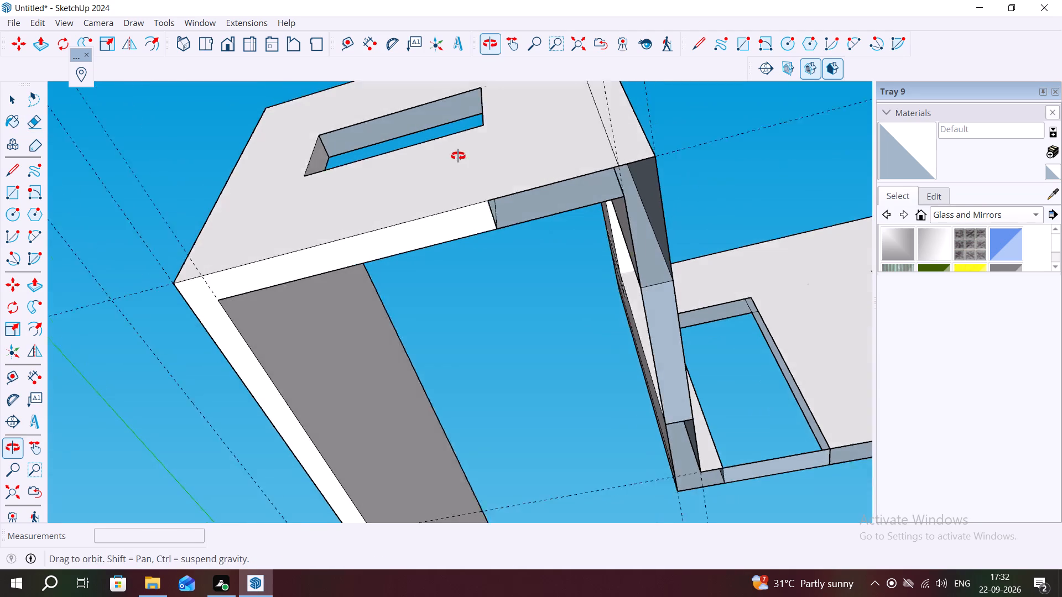
middle_drag(458, 156, 449, 151)
middle_drag(491, 163, 430, 147)
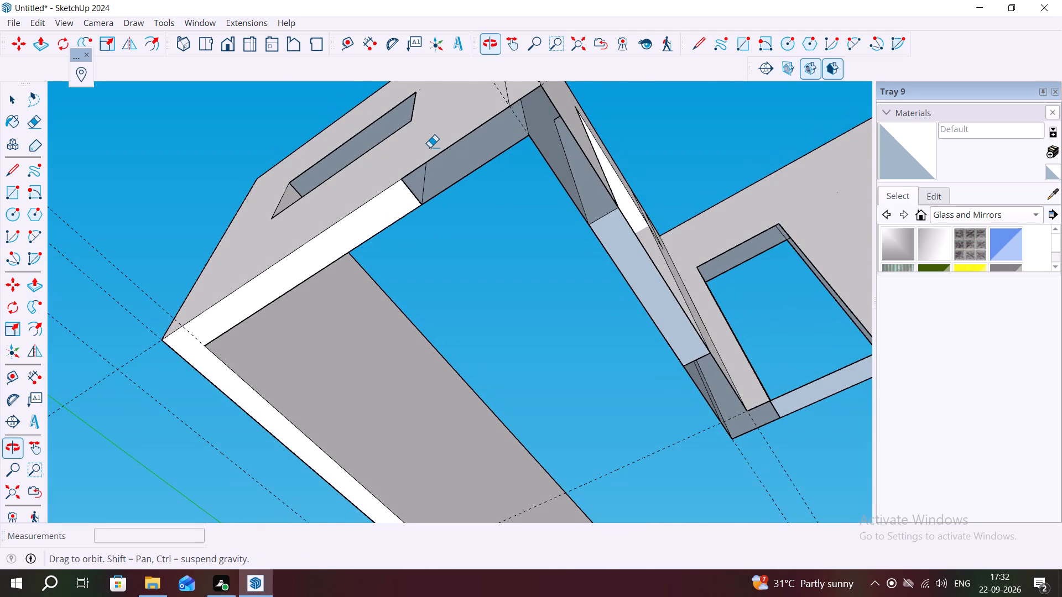
click(12, 195)
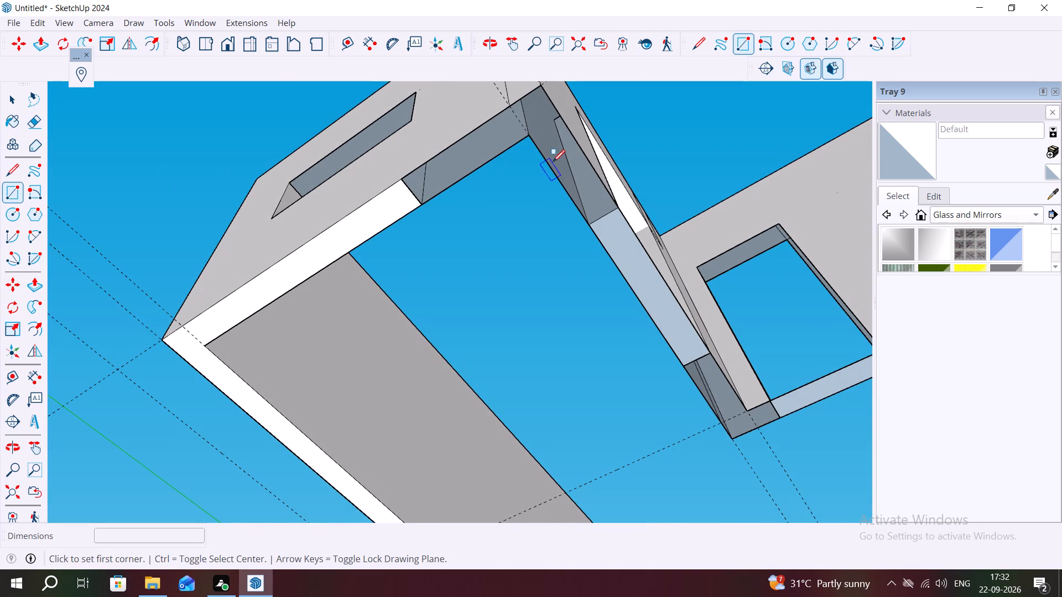
click(404, 182)
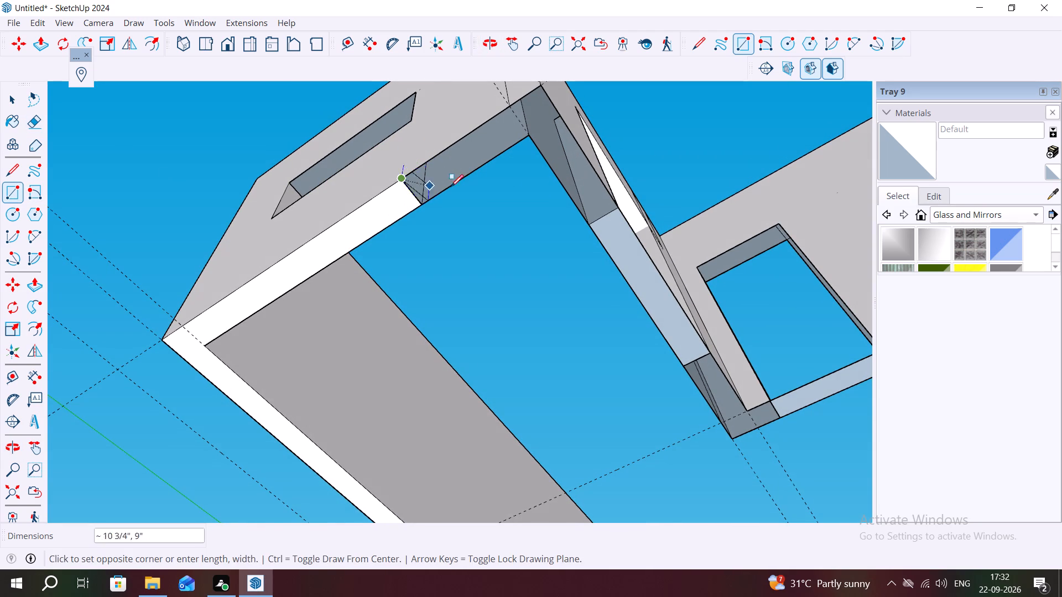
click(562, 114)
Draw a rectangle about 3' 2 3/16" by 9" closing the open wall underside at the inner corner between the two doorways.
scroll(524, 171, down, 3)
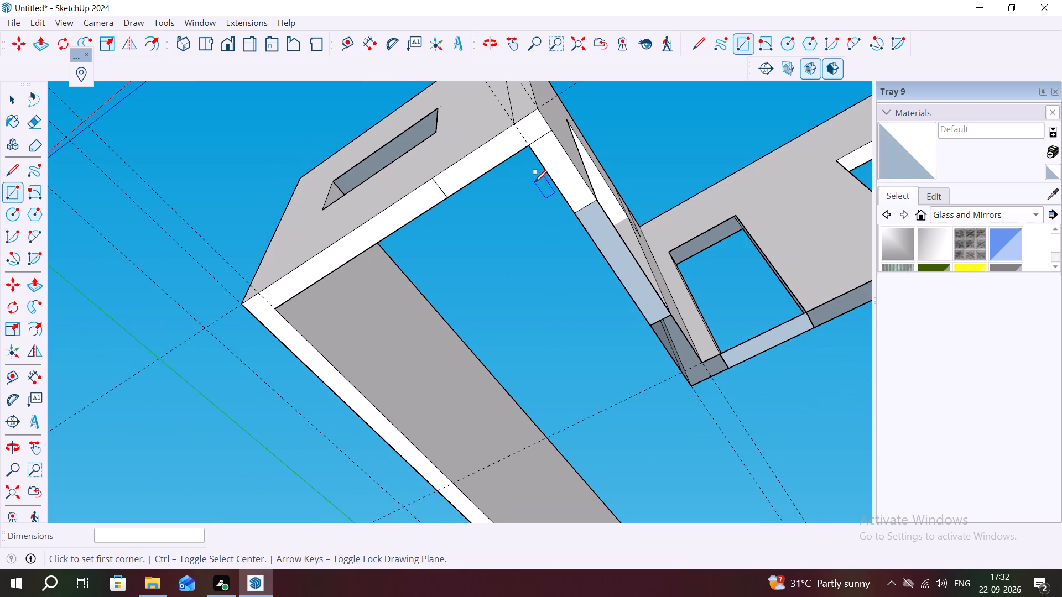
middle_click(533, 182)
middle_drag(748, 279, 684, 223)
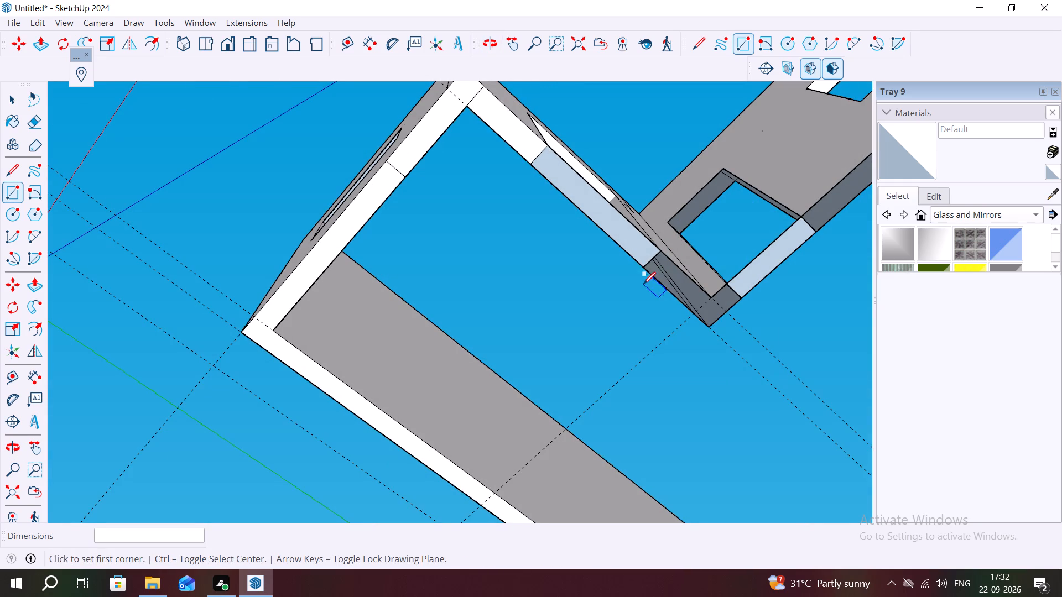
click(647, 271)
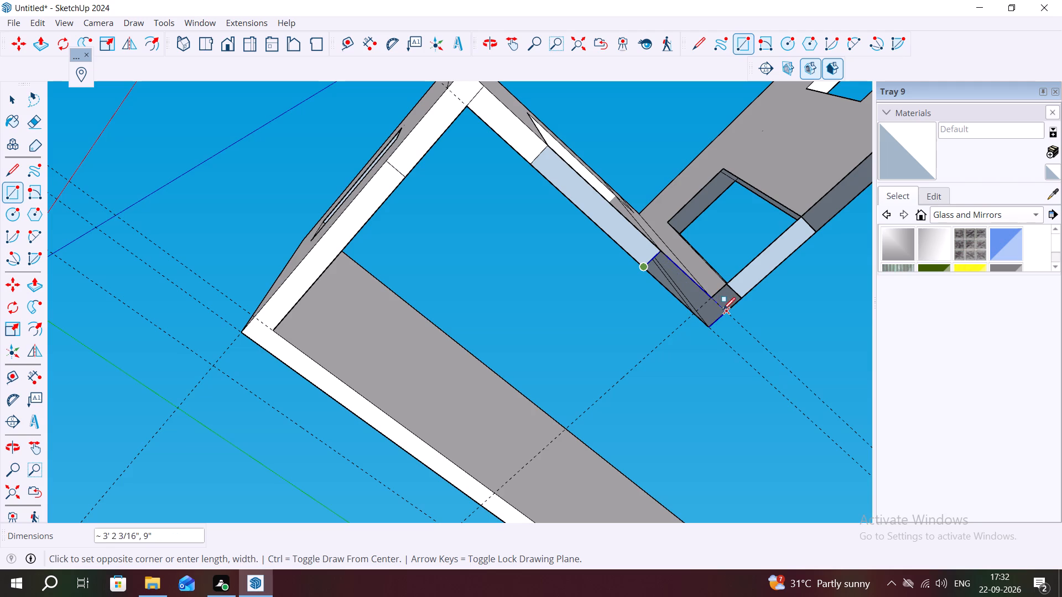
click(723, 310)
Draw a rectangle about 9' 1 5/8" by 9" closing the open underside of the wall beneath the other window.
scroll(668, 309, down, 14)
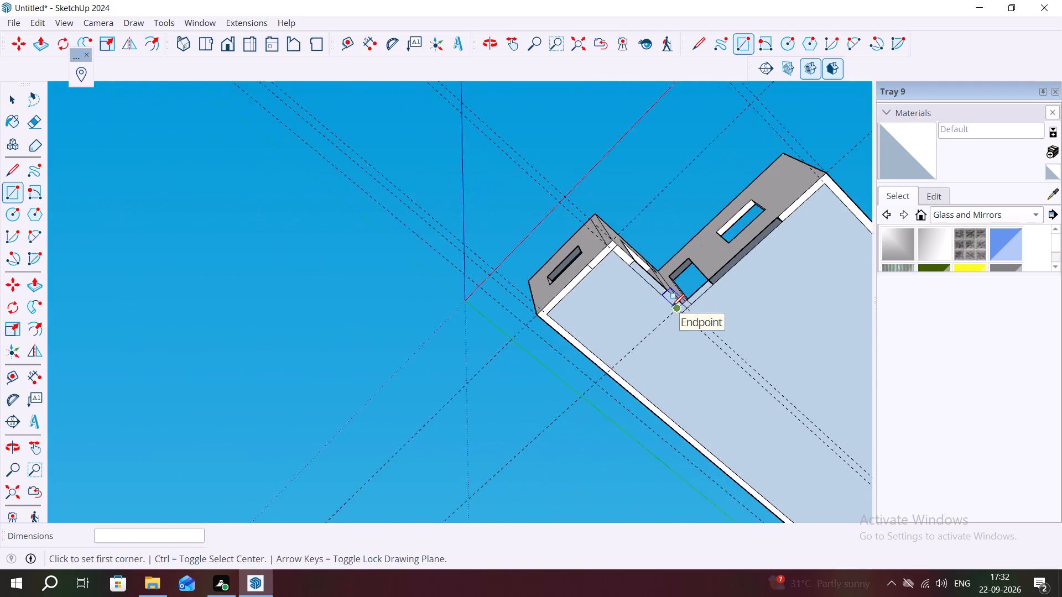
click(710, 284)
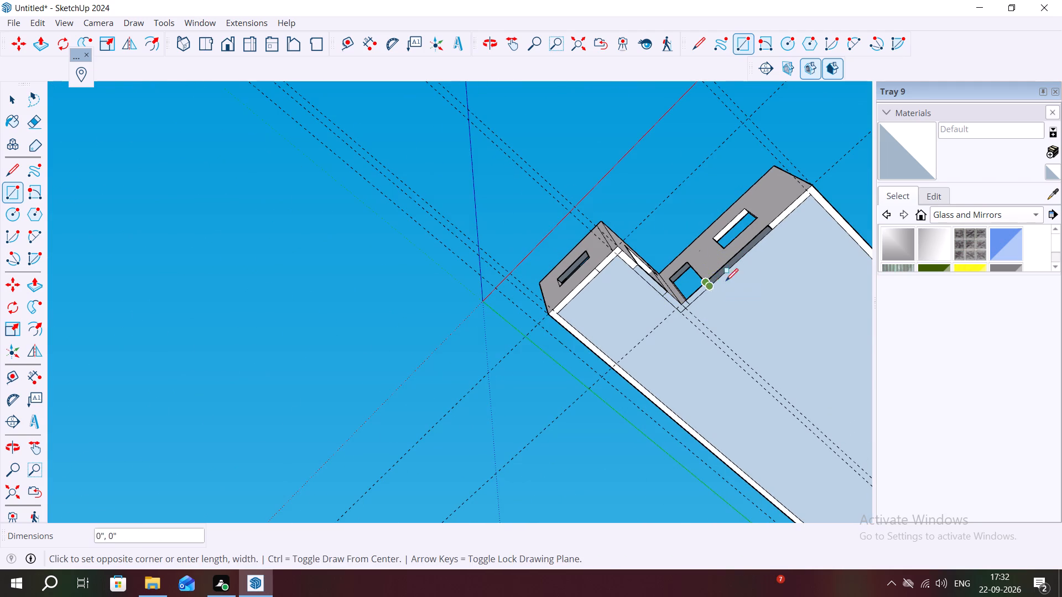
click(774, 232)
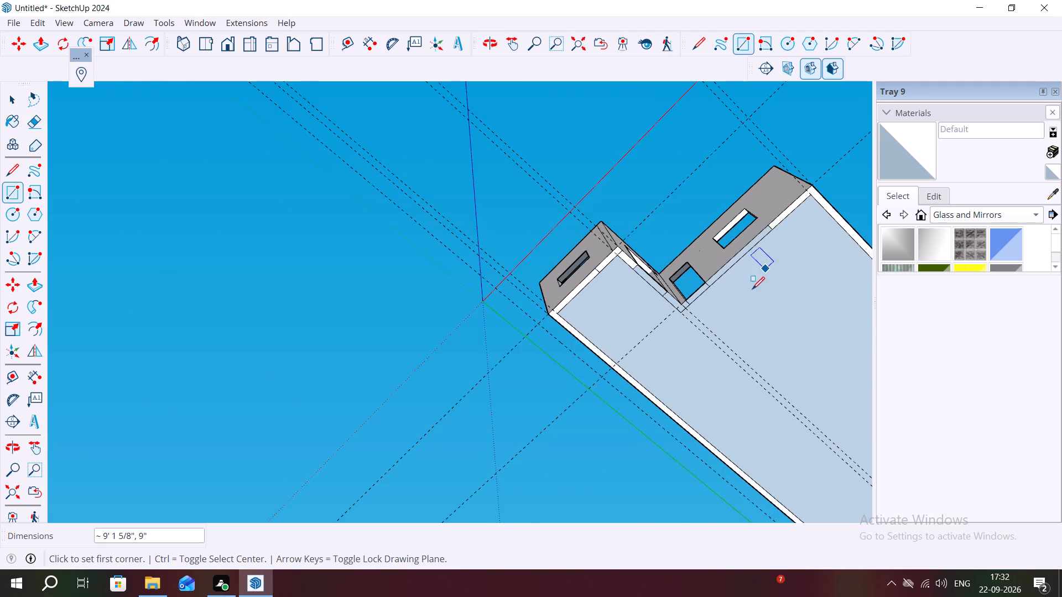
Erase the two vertical seam lines and the leftover horizontal stub above the doorway on the short front wall's outer face.
scroll(743, 294, down, 6)
middle_drag(717, 305, 662, 390)
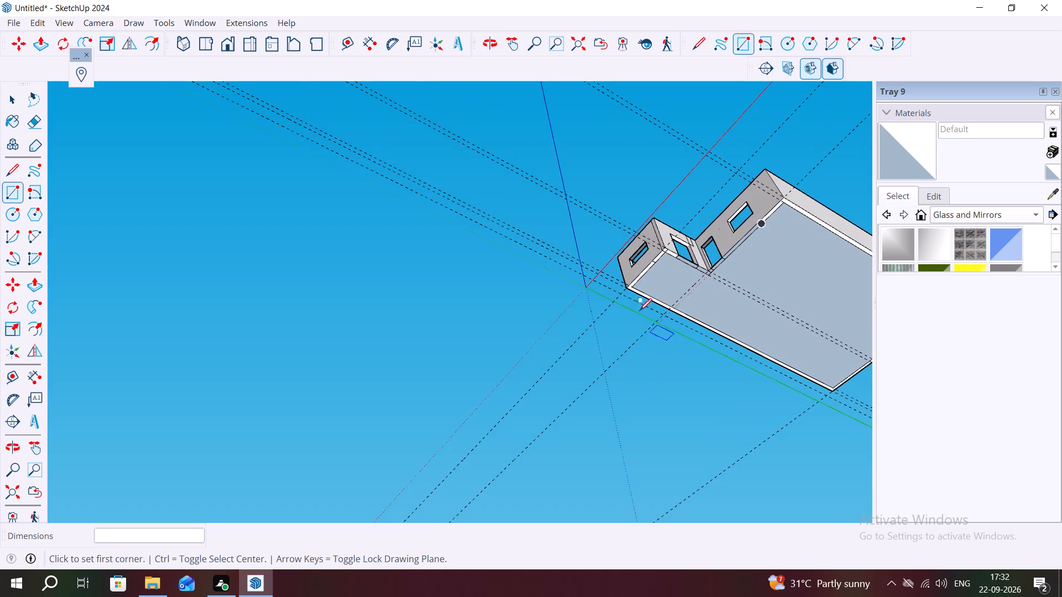
middle_drag(653, 223, 576, 546)
scroll(654, 273, up, 2)
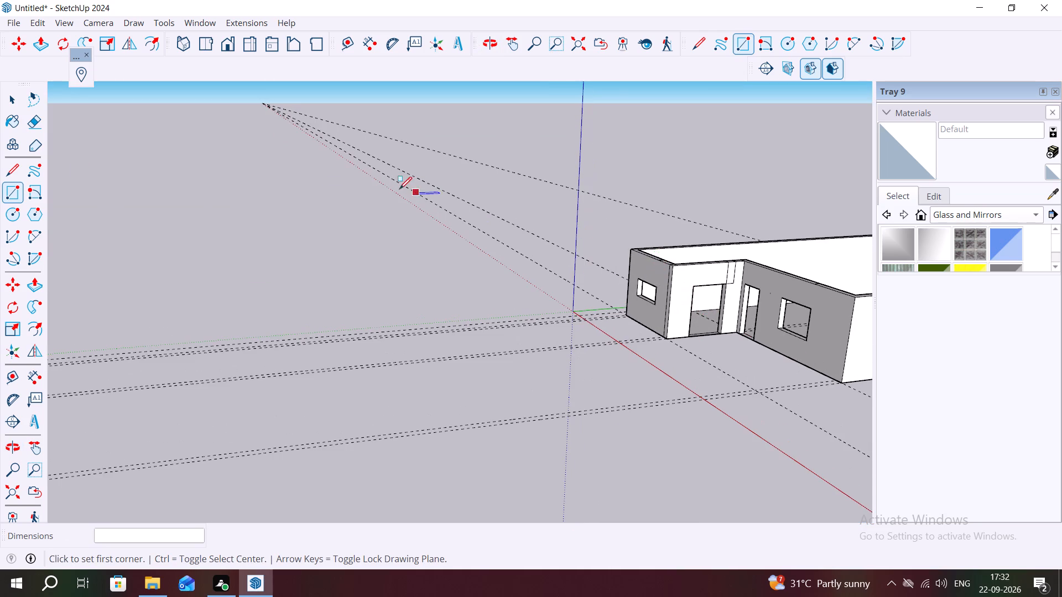
click(34, 118)
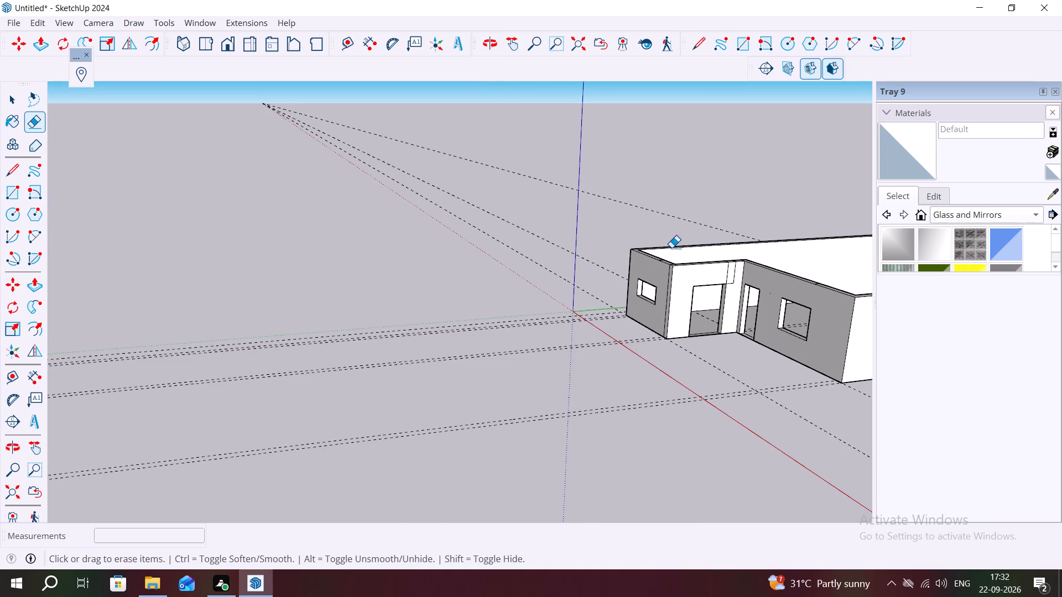
scroll(702, 253, up, 20)
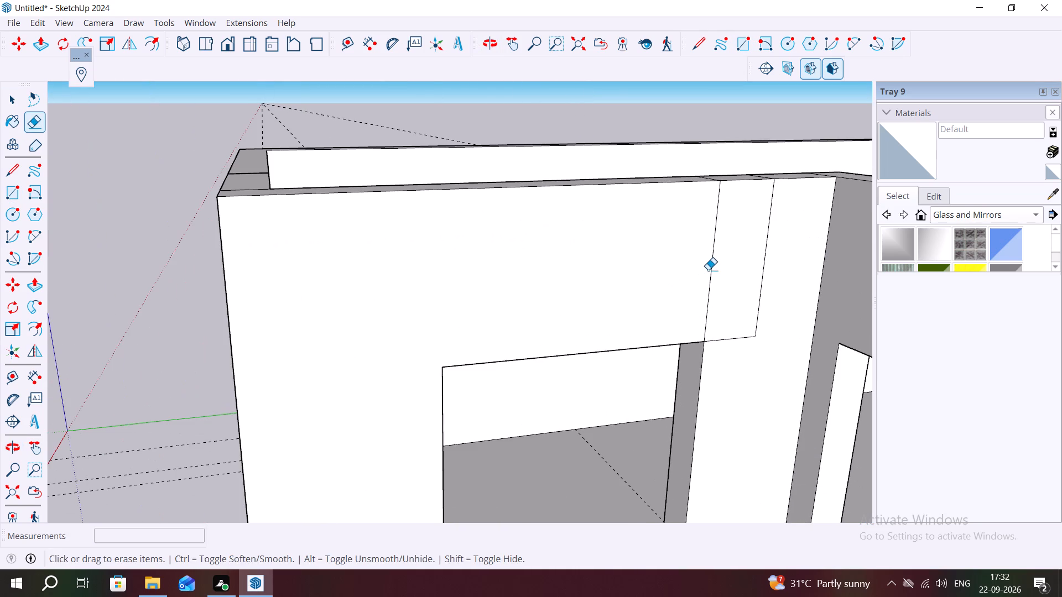
scroll(709, 271, down, 4)
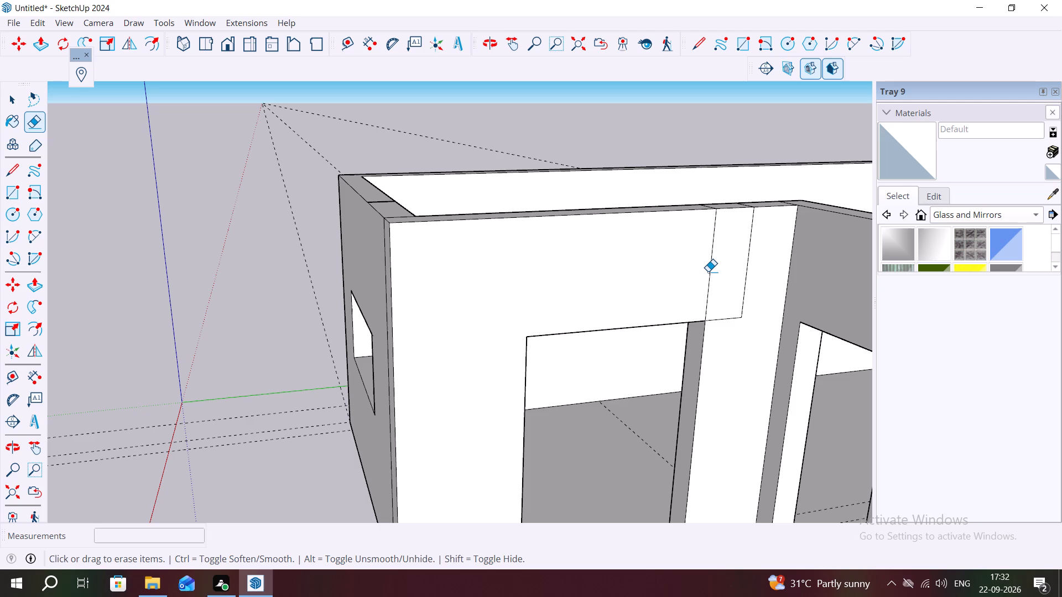
click(710, 272)
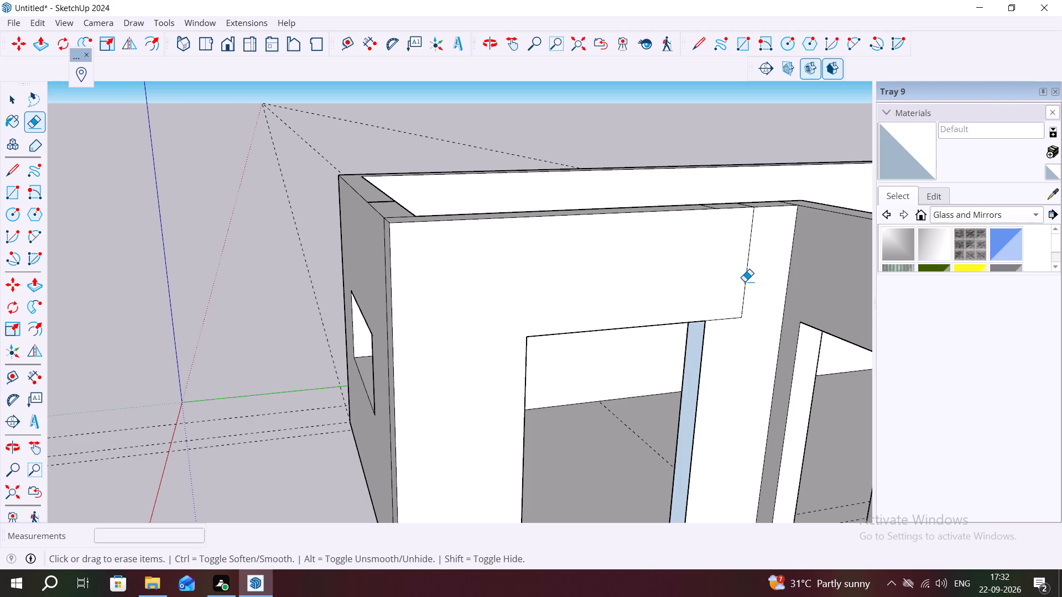
click(744, 281)
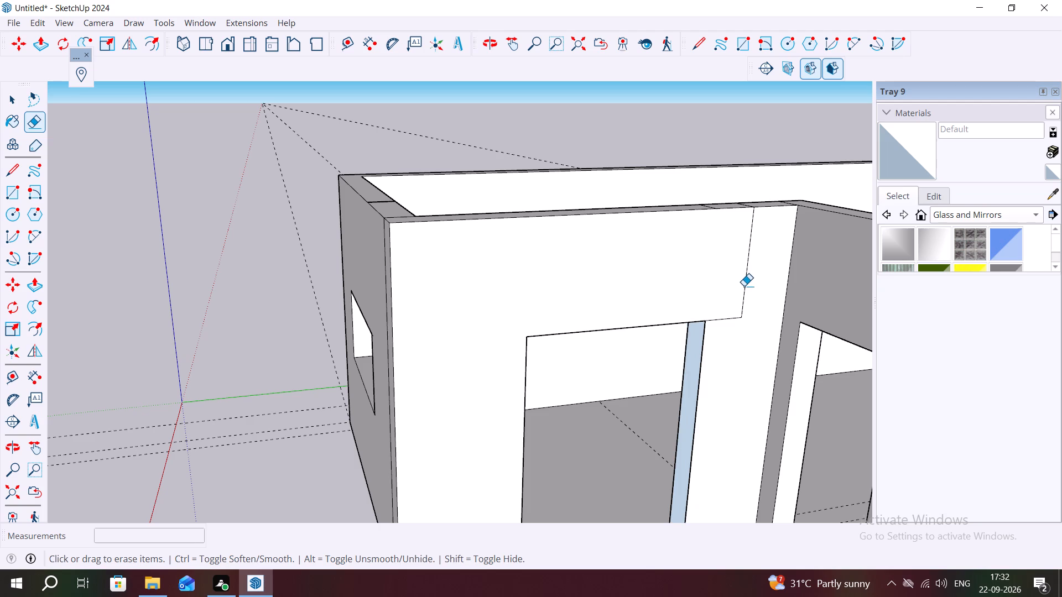
click(745, 286)
middle_drag(710, 333, 777, 226)
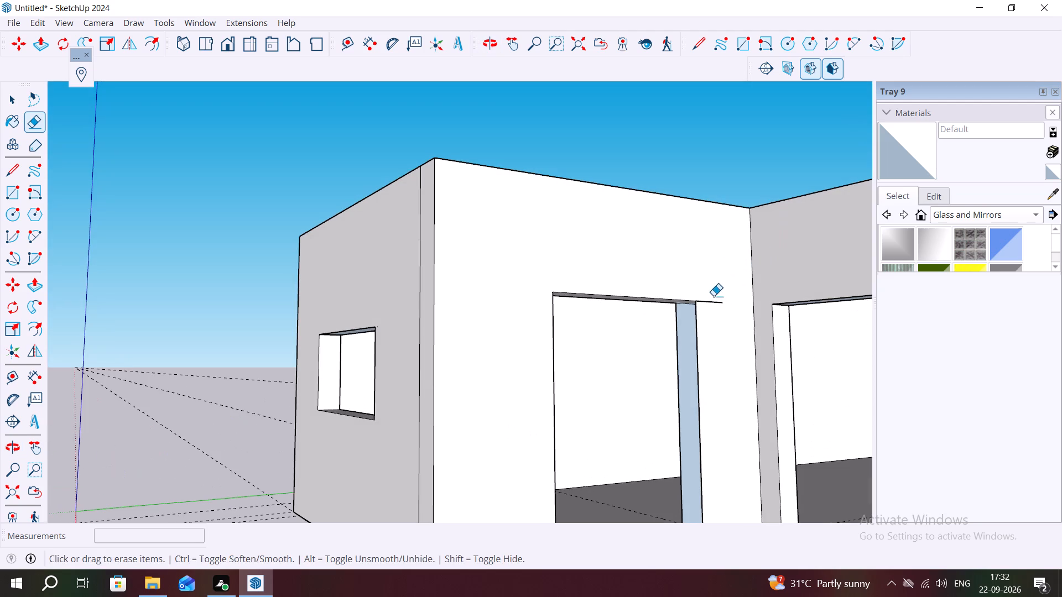
click(710, 301)
Erase the two vertical seam lines and horizontal stub above the other doorway on the adjoining wall's inner face.
middle_drag(668, 329, 667, 328)
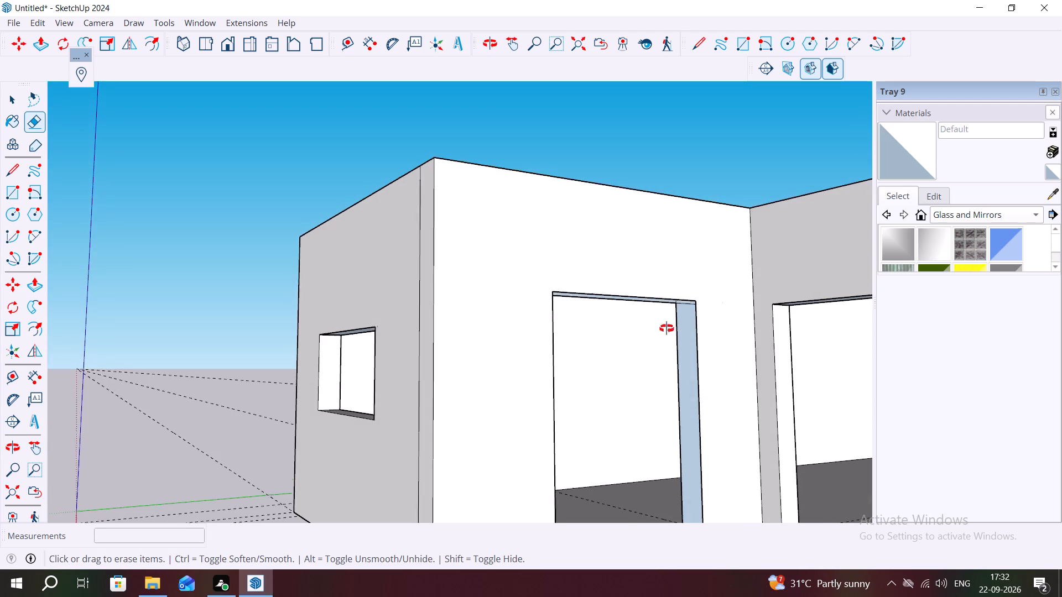
middle_drag(667, 328, 641, 185)
middle_drag(676, 260, 621, 186)
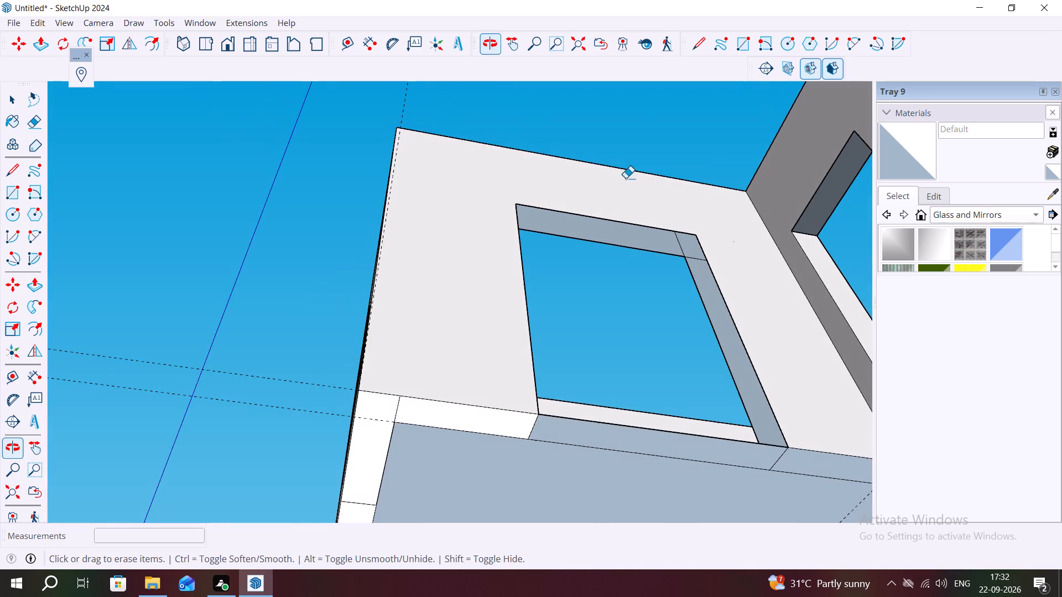
middle_drag(650, 299, 582, 474)
scroll(609, 387, down, 3)
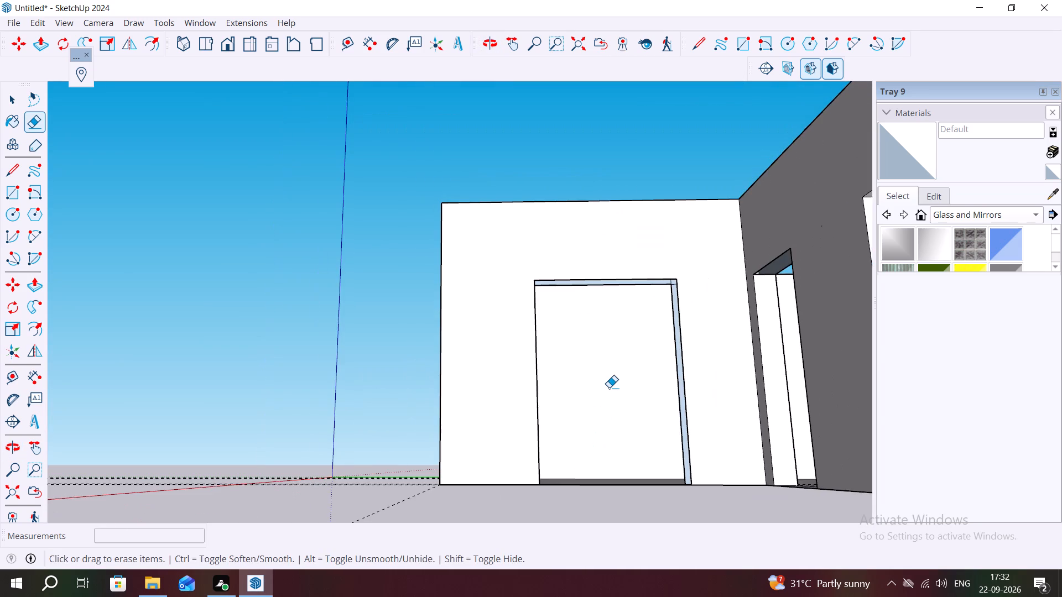
middle_drag(609, 387, 605, 498)
scroll(627, 434, up, 5)
middle_drag(619, 433, 468, 460)
scroll(473, 440, down, 12)
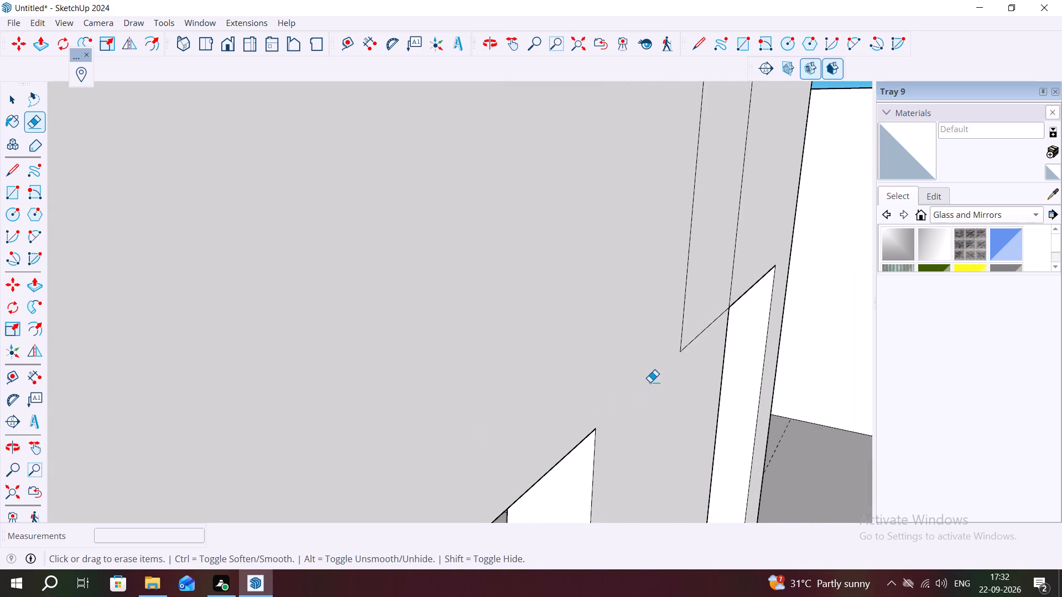
scroll(650, 382, down, 2)
click(676, 327)
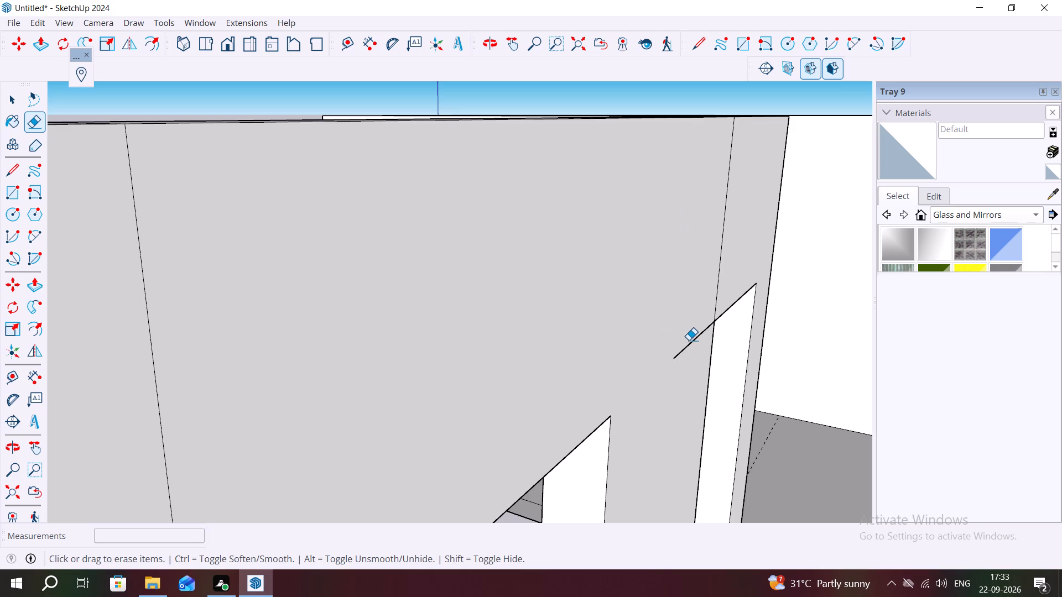
click(692, 344)
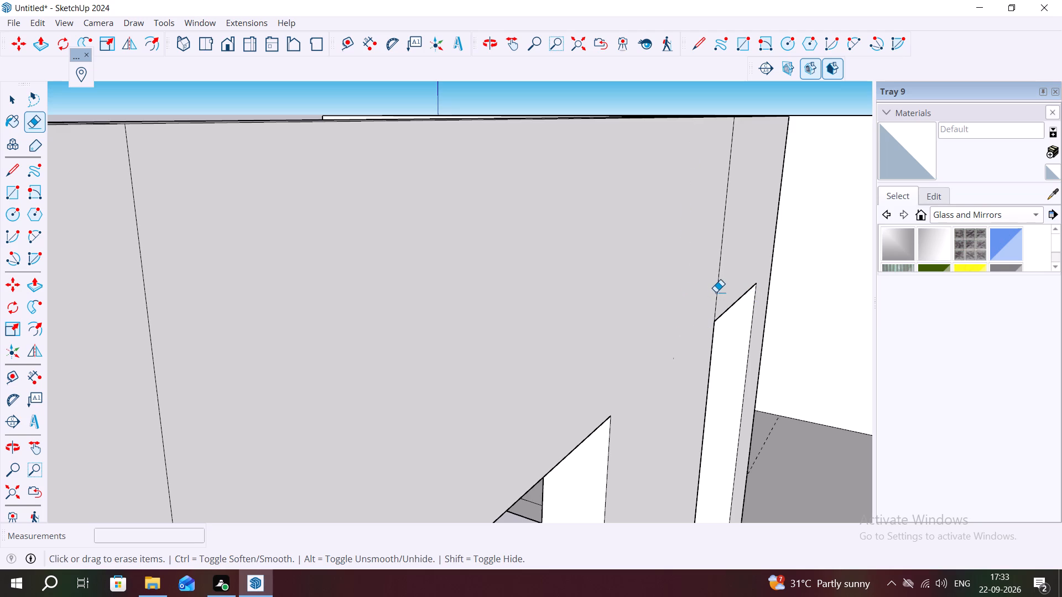
click(716, 292)
Erase the seam line crossing the top of the adjoining wall near its window.
scroll(740, 351, down, 8)
middle_drag(590, 368, 645, 381)
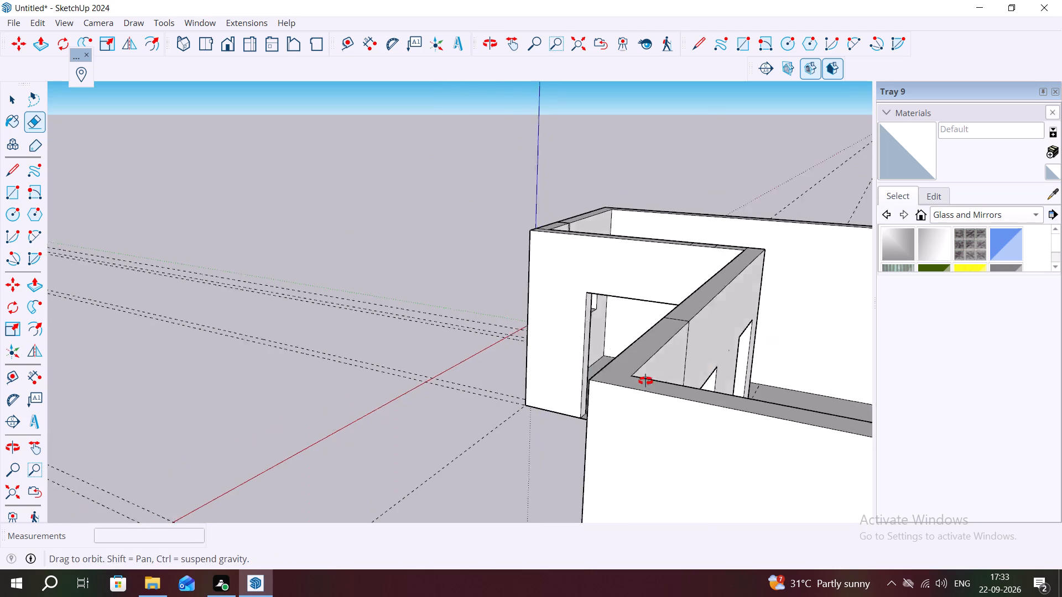
middle_drag(645, 381, 873, 368)
scroll(883, 363, up, 1)
middle_drag(719, 258, 706, 455)
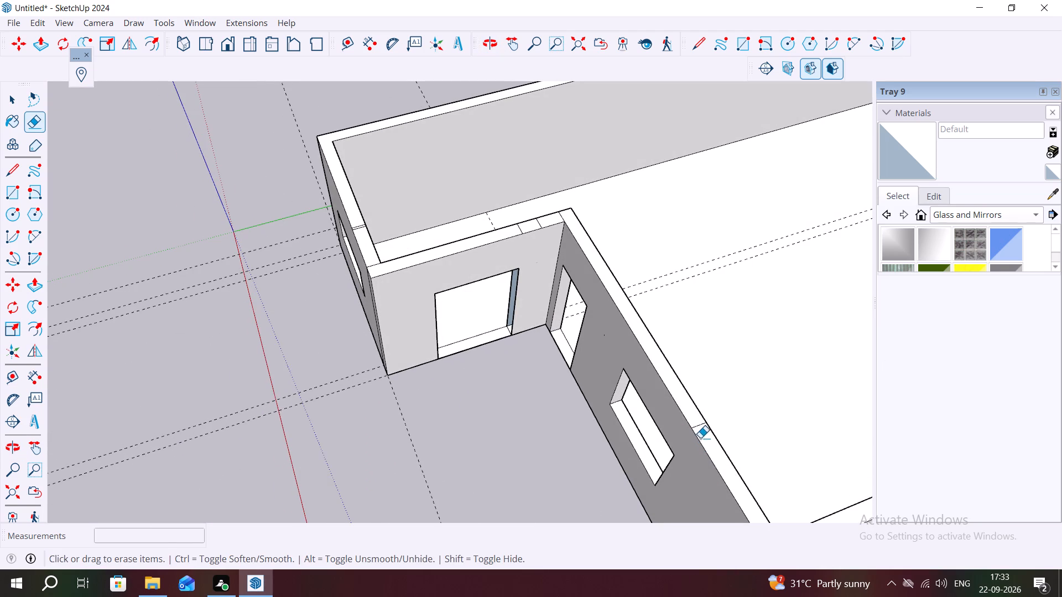
click(700, 423)
Examine the short front wall's doorway and the adjoining wall's openings from several angles.
middle_drag(486, 344, 429, 192)
scroll(454, 327, up, 4)
middle_drag(452, 327, 324, 289)
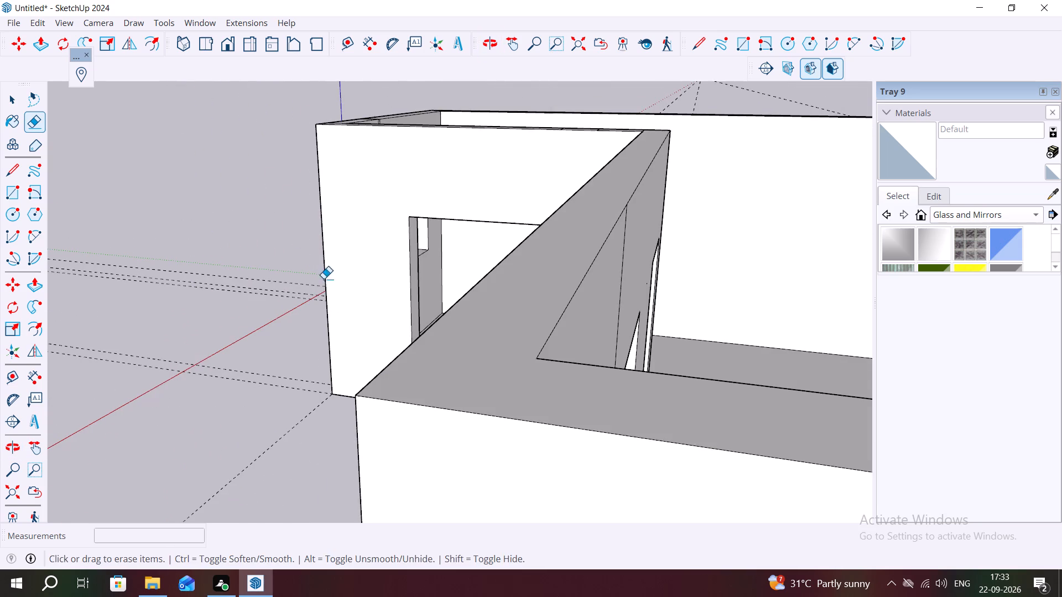
middle_drag(406, 344, 448, 341)
scroll(439, 339, up, 7)
middle_drag(418, 345, 391, 342)
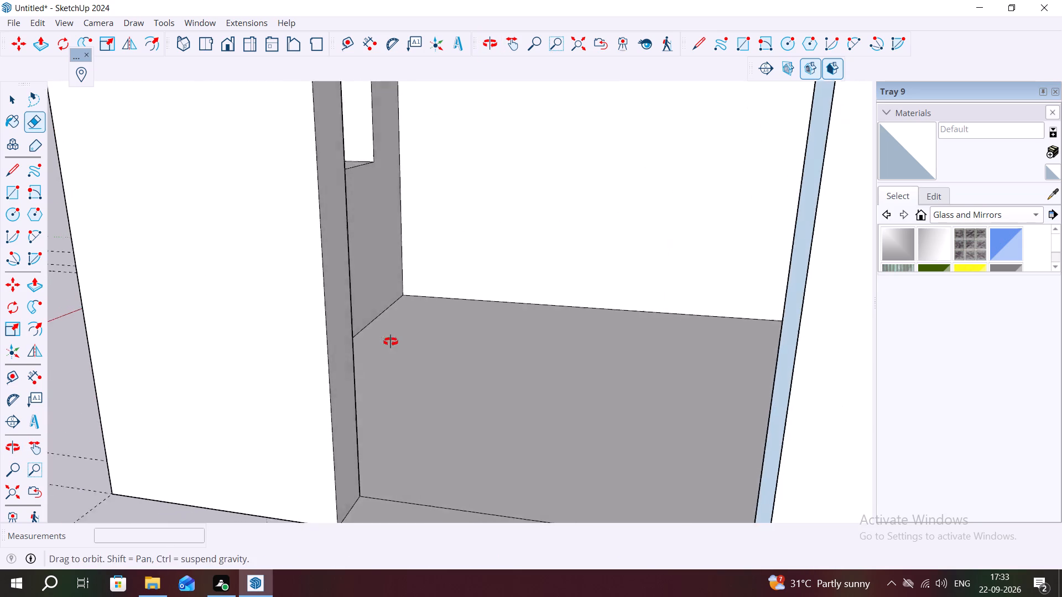
middle_drag(391, 342, 364, 338)
scroll(371, 338, down, 9)
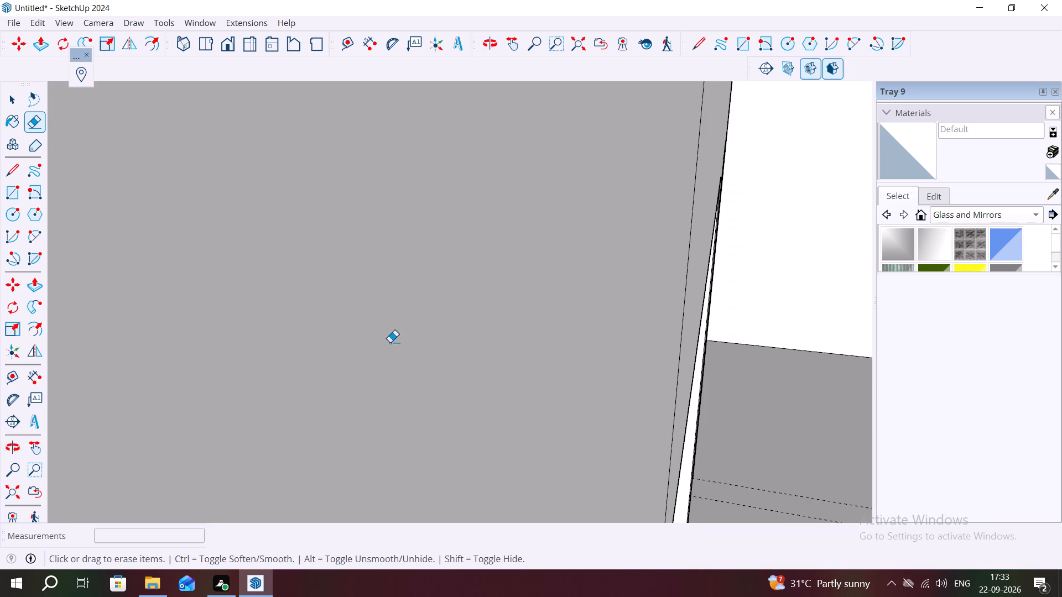
scroll(766, 297, down, 14)
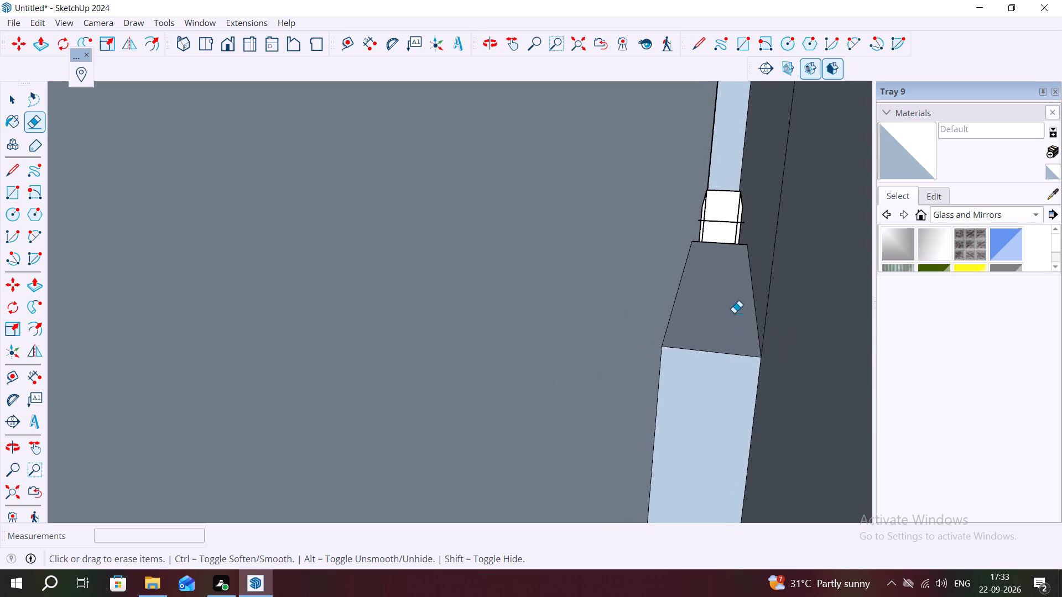
middle_drag(767, 202, 818, 316)
scroll(811, 317, down, 15)
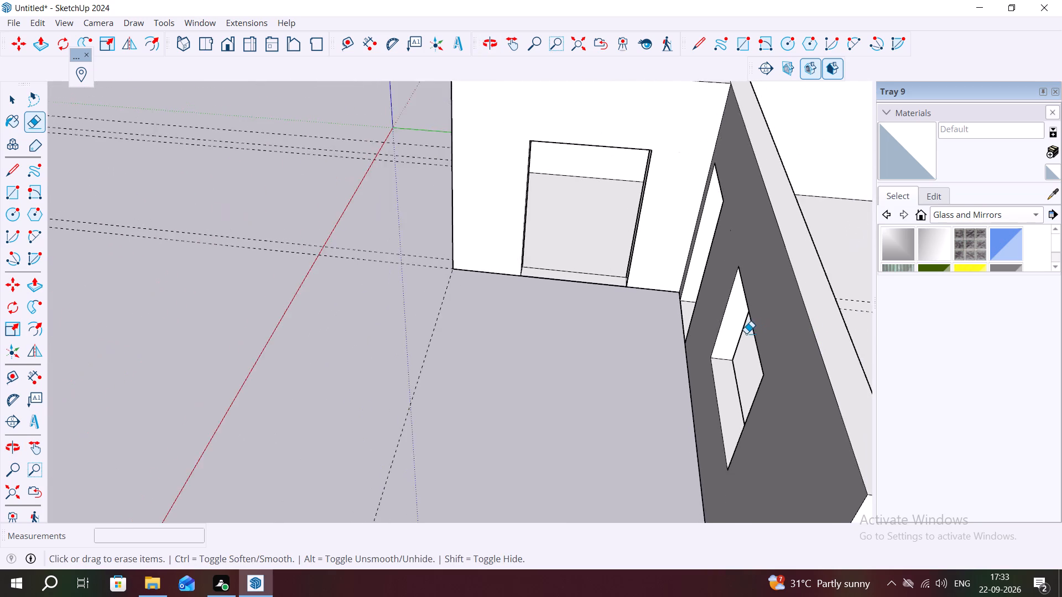
scroll(746, 333, down, 5)
middle_drag(660, 322, 544, 280)
key(Escape)
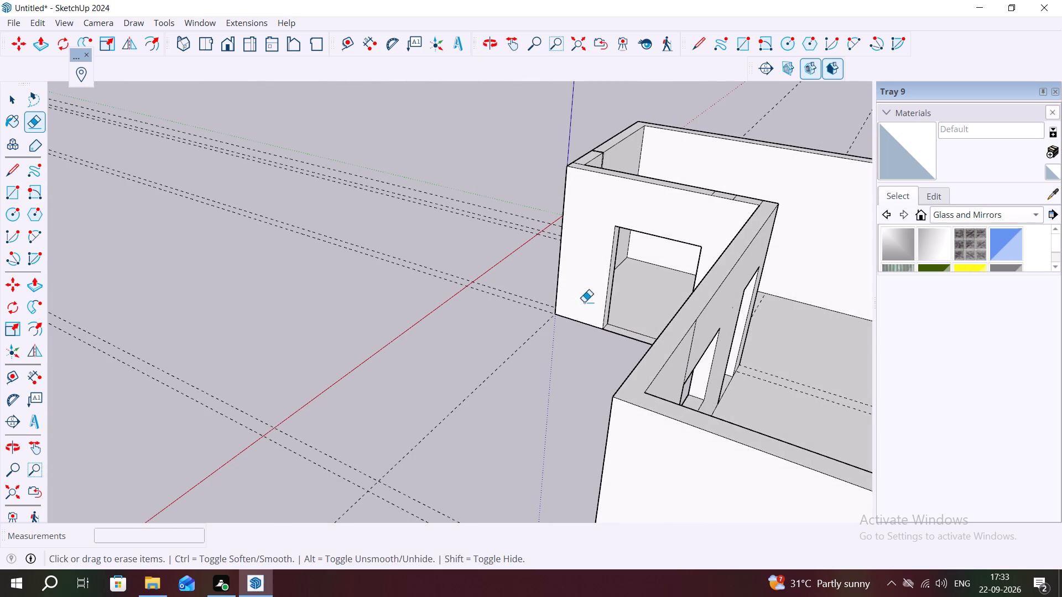
Draw a 3' by 9" rectangle at the base of the outer-side jamb of the short front wall's doorway.
key(space)
click(608, 306)
middle_drag(606, 306, 504, 294)
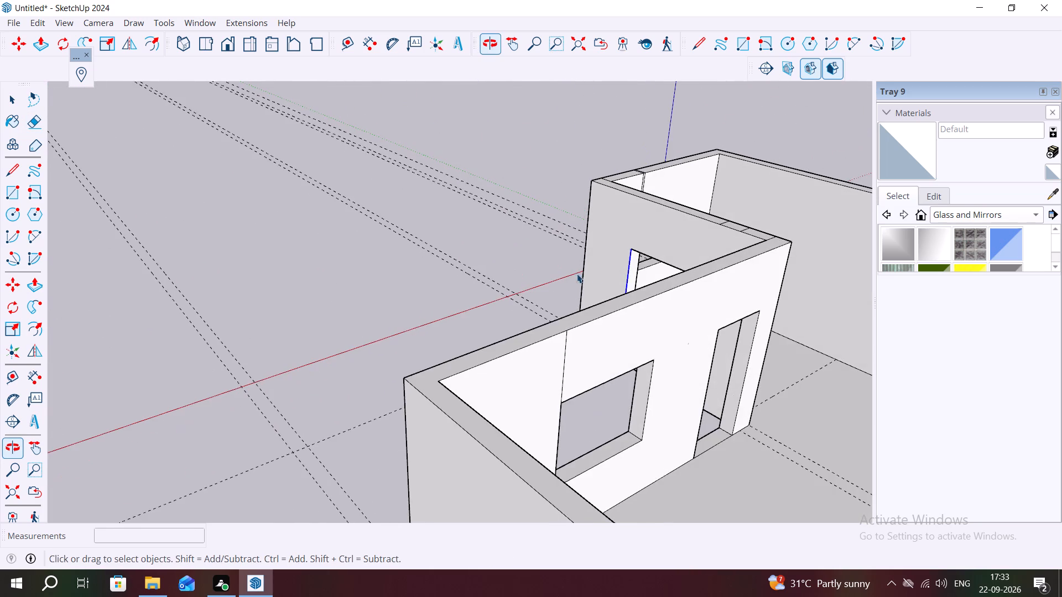
scroll(620, 276, up, 9)
middle_drag(664, 306, 683, 349)
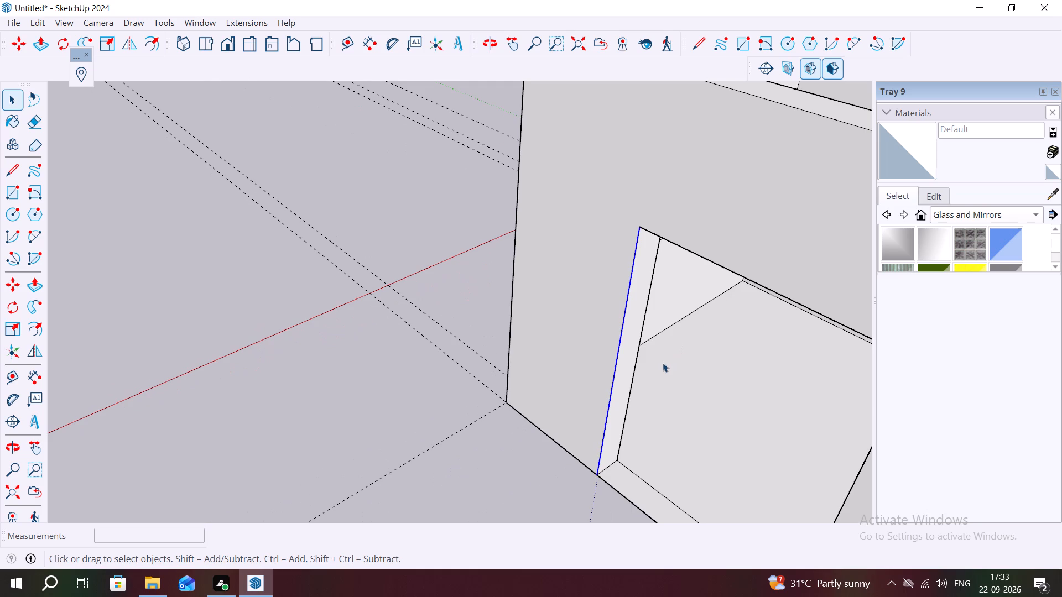
text(REC)
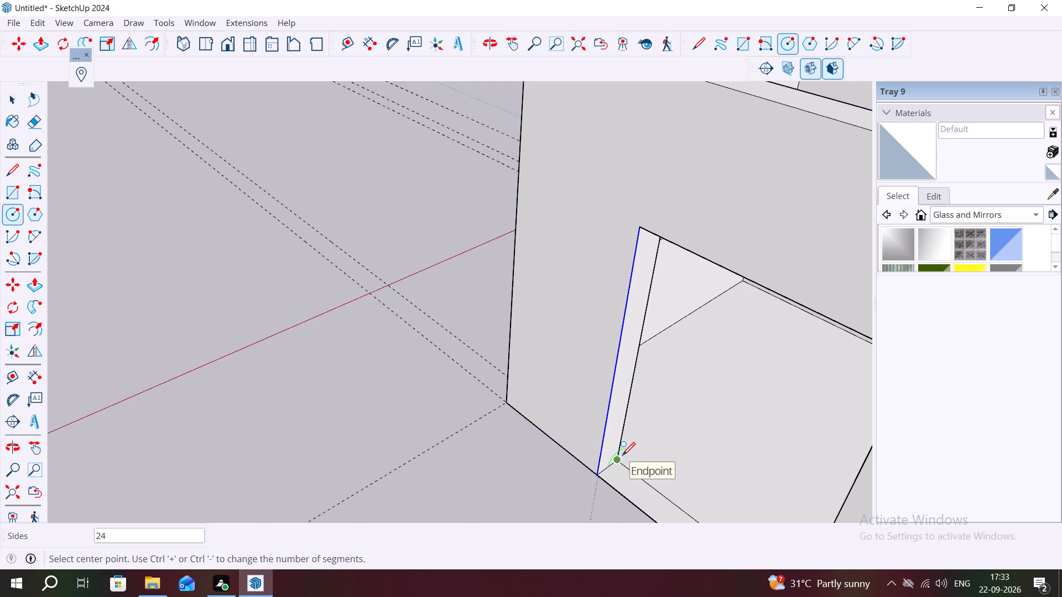
key(Escape)
key(r)
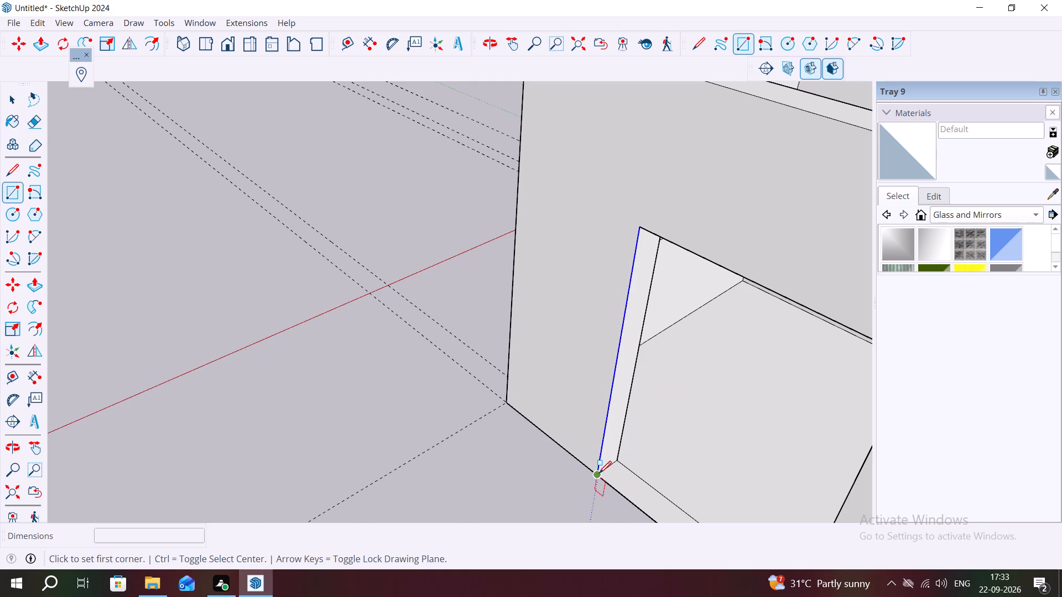
click(599, 473)
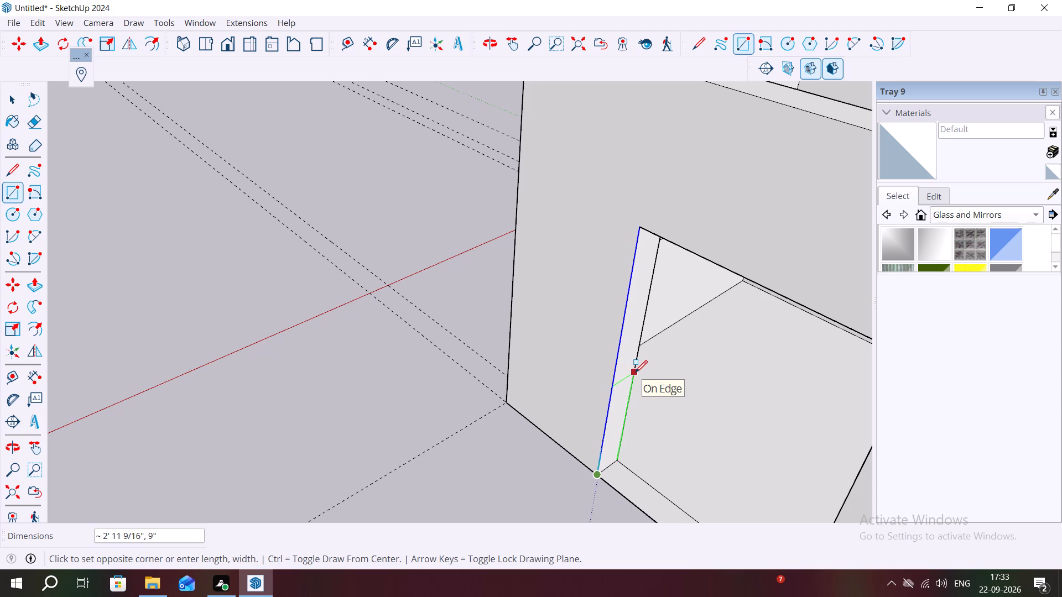
key(3)
key(apostrophe)
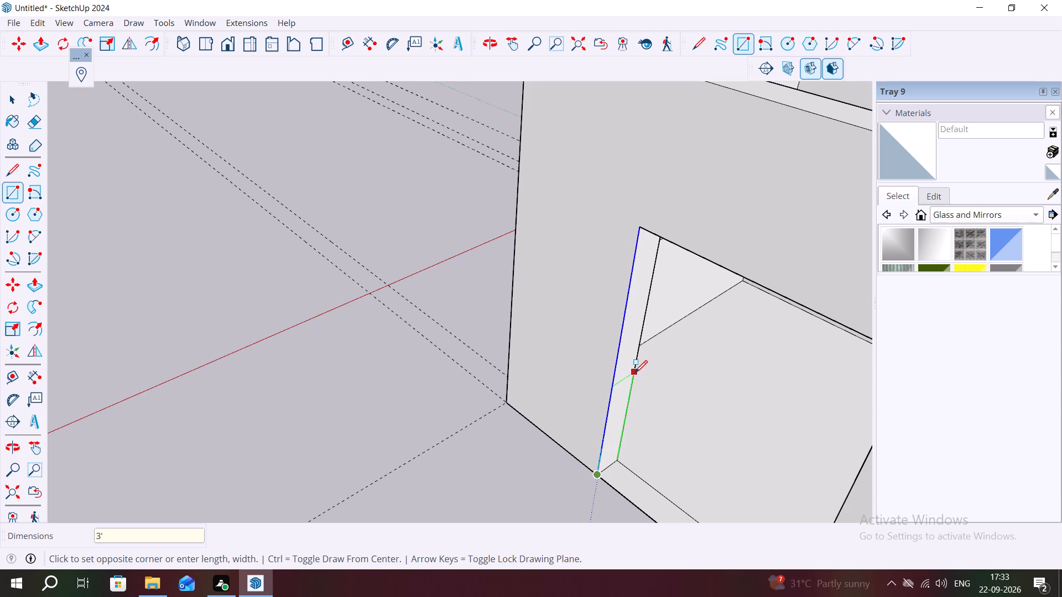
key(comma)
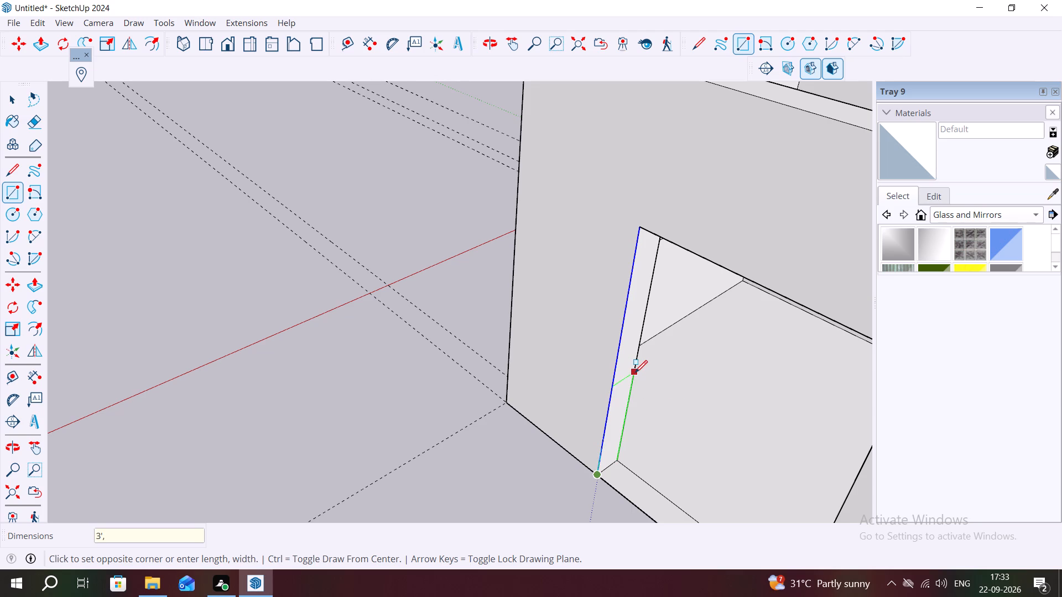
text(9")
key(Return)
key(Escape)
Push/Pull the 3' by 9" rectangle 5' across the short front wall's doorway, filling the opening's base to make a window.
key(space)
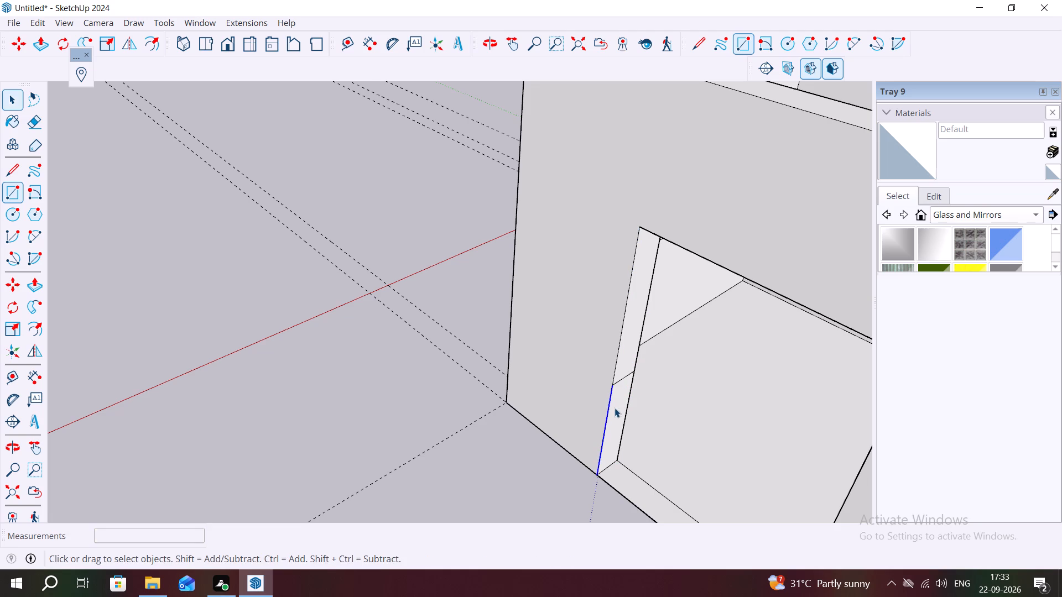
click(615, 408)
text(0P)
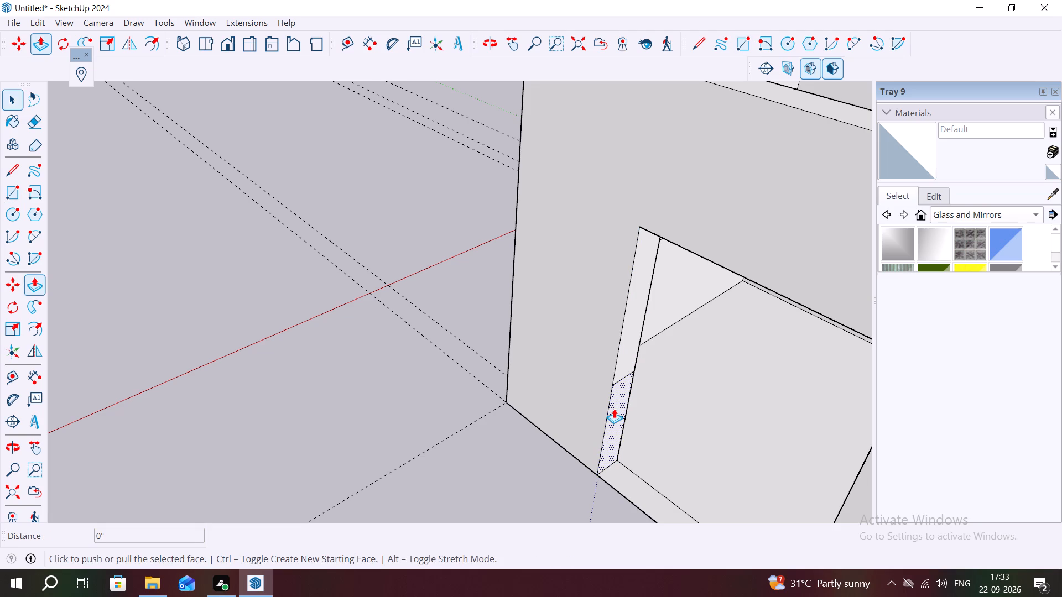
click(614, 409)
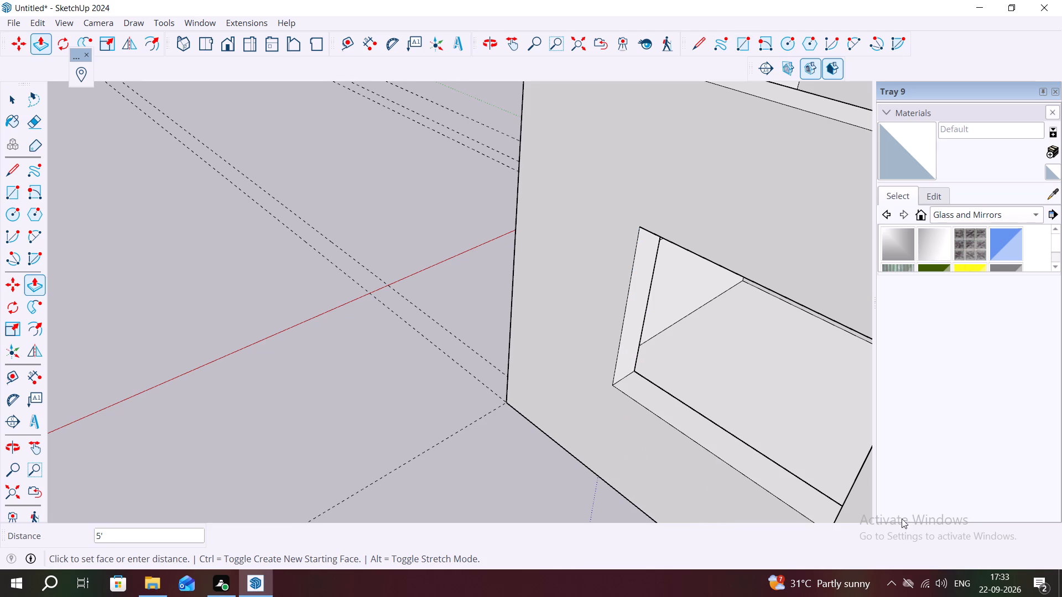
click(906, 521)
scroll(852, 484, down, 10)
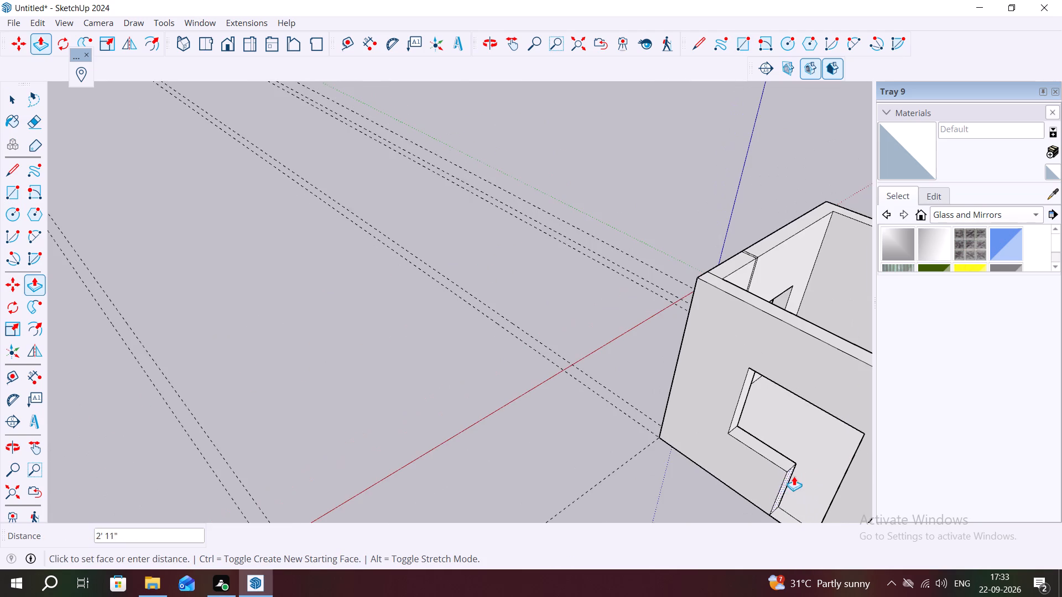
middle_drag(790, 469, 856, 446)
scroll(784, 431, down, 6)
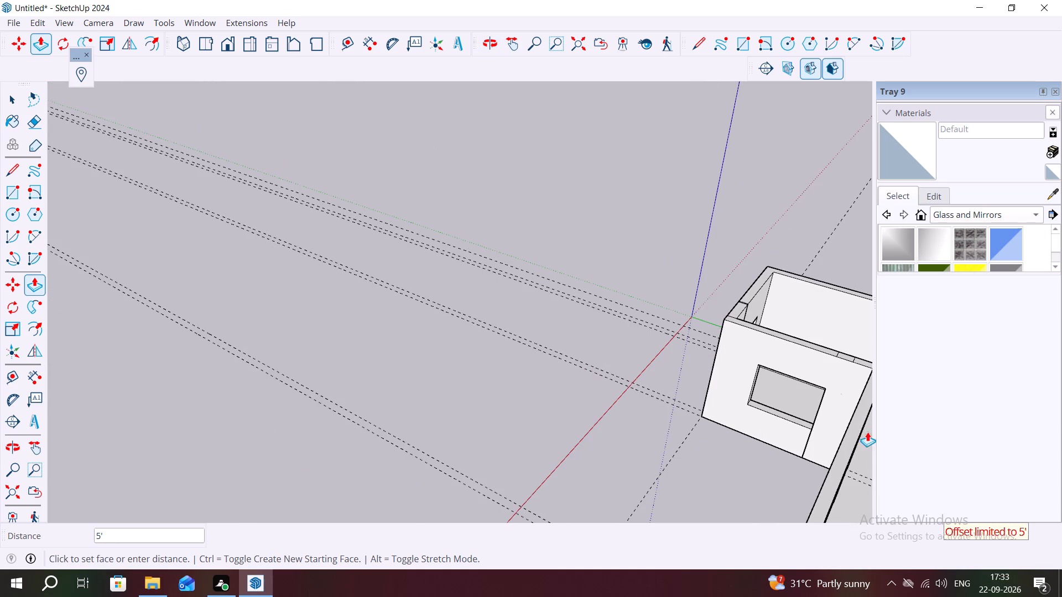
click(841, 437)
middle_drag(794, 440, 842, 417)
scroll(804, 396, up, 2)
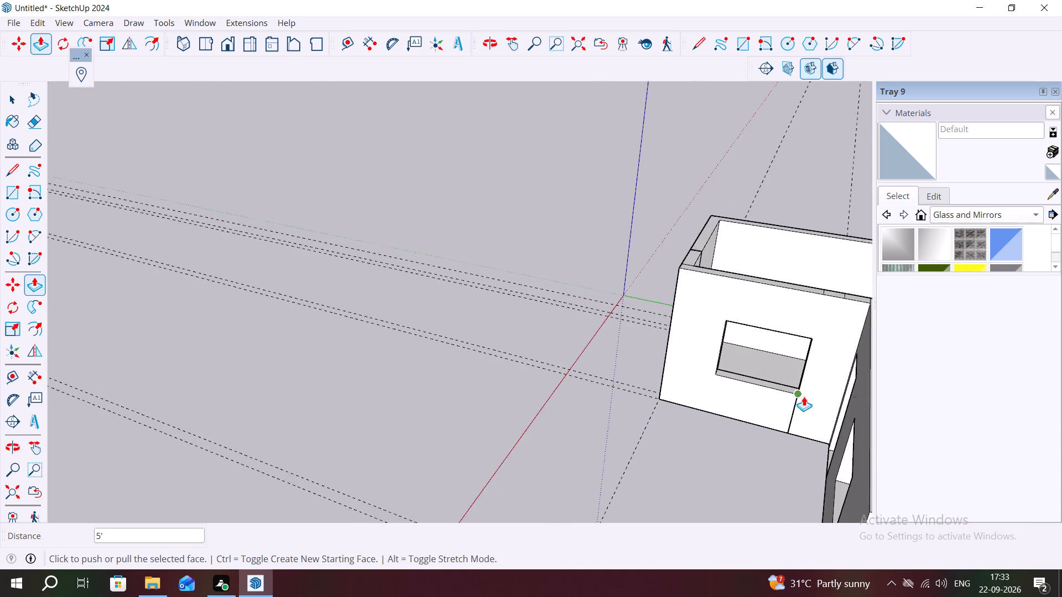
scroll(804, 396, up, 14)
key(Escape)
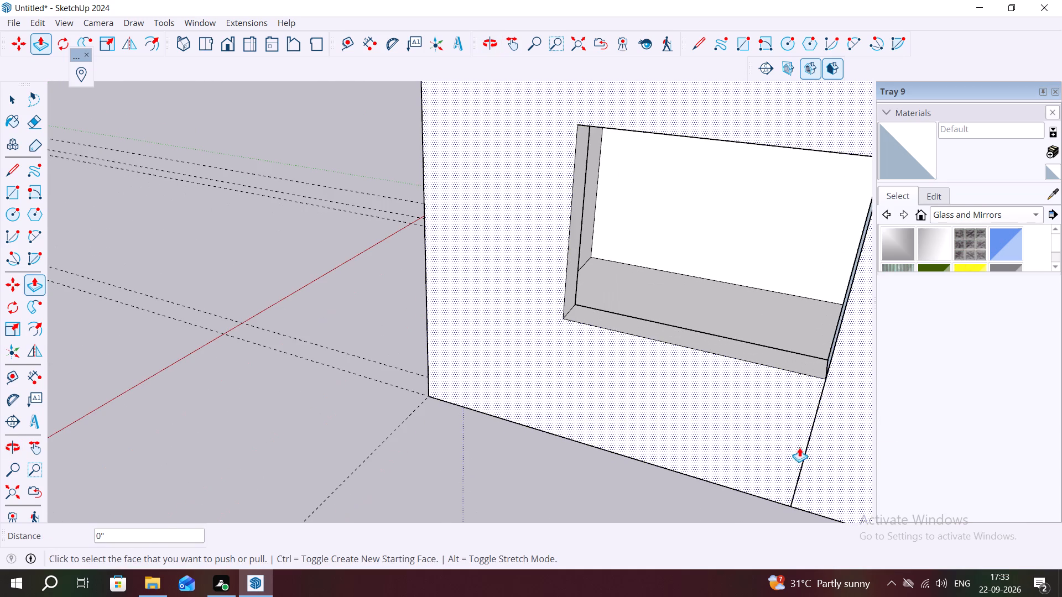
Erase the vertical seam line below the new window on the short front wall's outer face.
key(e)
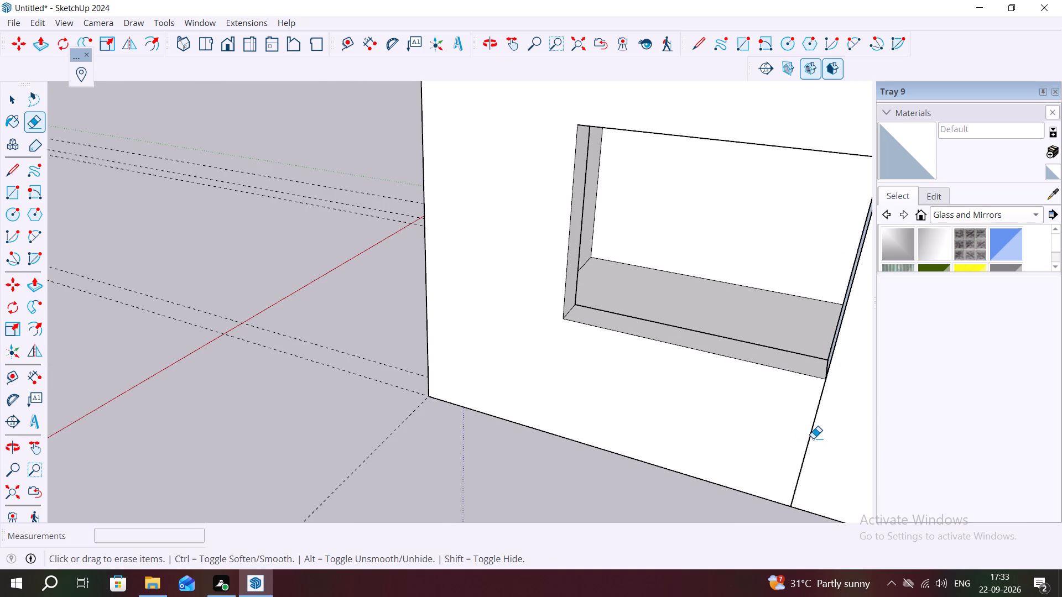
click(811, 433)
Erase the three seam lines crossing the top of the short front wall.
middle_drag(819, 373, 954, 433)
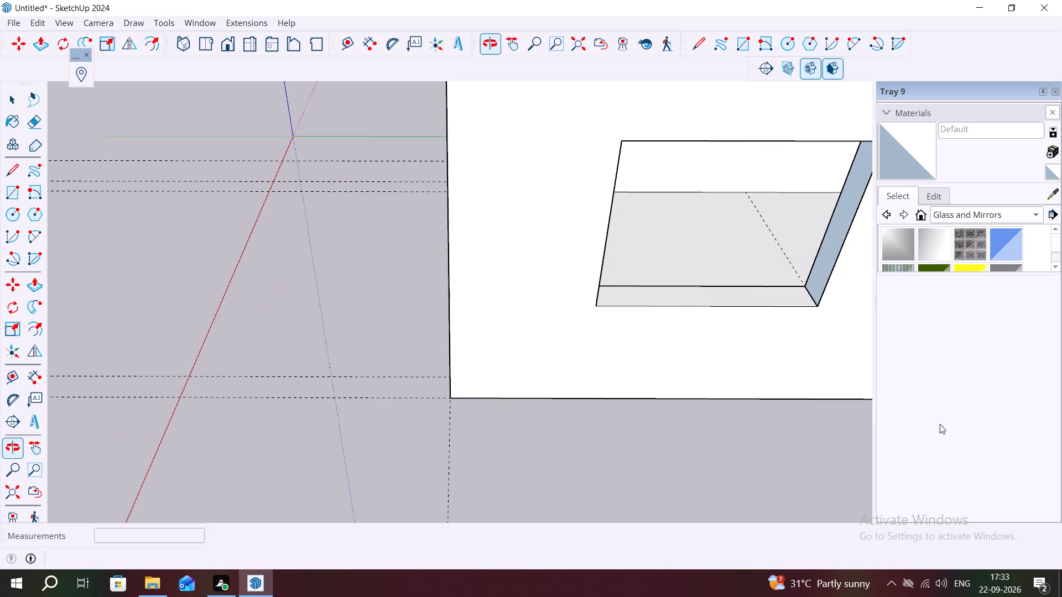
middle_drag(779, 355, 478, 323)
scroll(457, 310, down, 8)
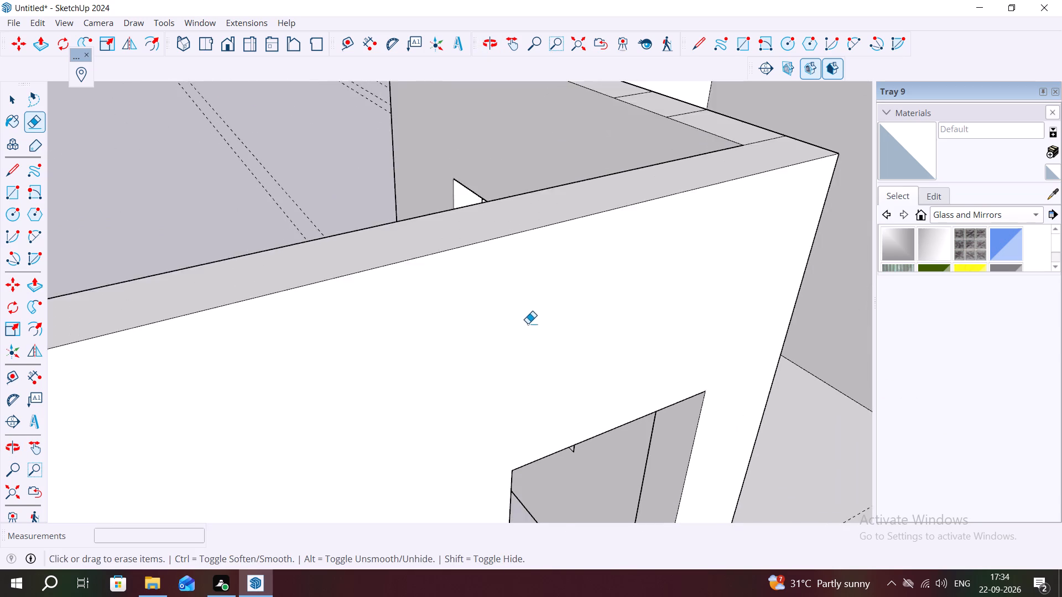
scroll(528, 323, down, 11)
scroll(642, 208, up, 11)
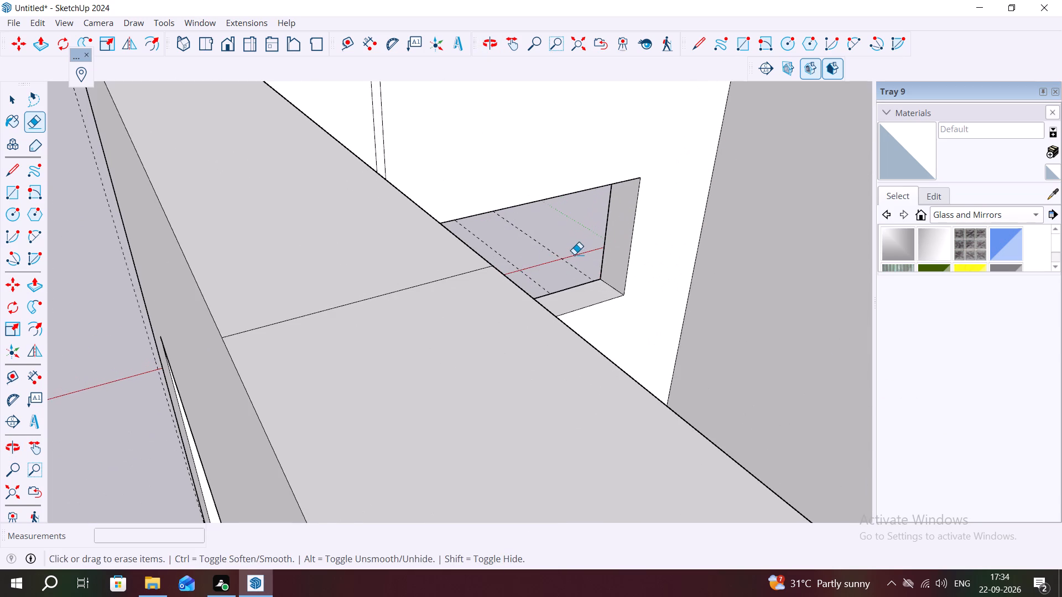
click(451, 276)
scroll(449, 275, down, 11)
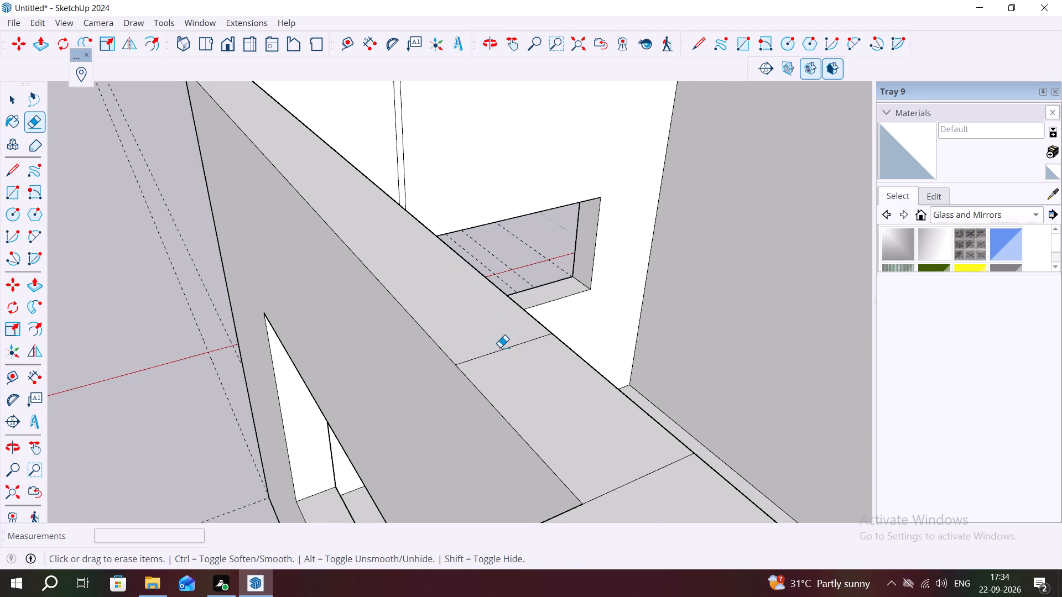
click(505, 348)
click(628, 484)
Erase the vertical seam lines above and below the window on the adjoining wall's inner face.
scroll(682, 423, down, 7)
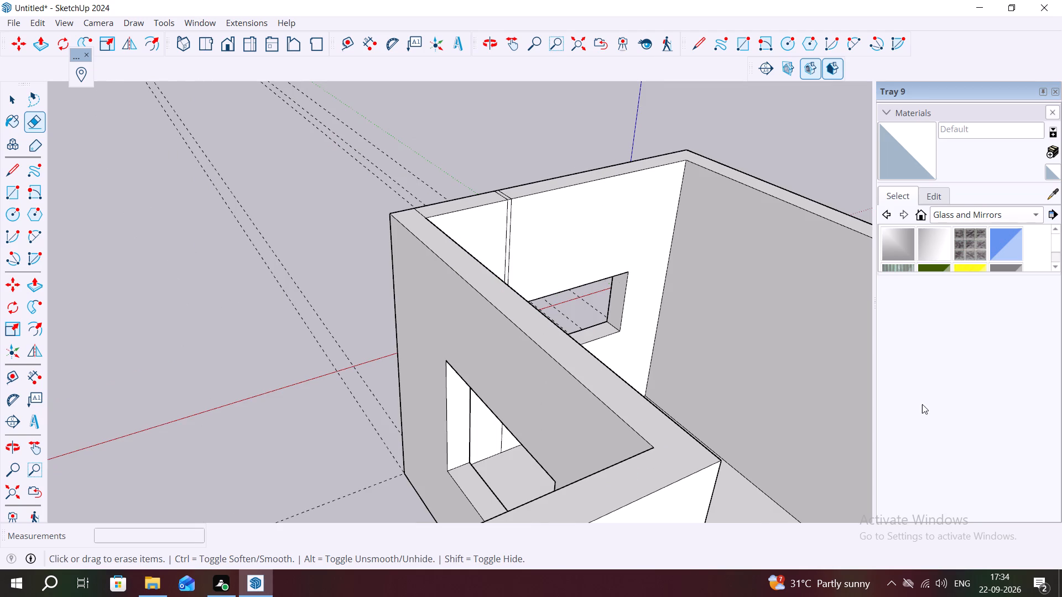
scroll(922, 404, down, 4)
scroll(667, 346, down, 12)
scroll(495, 438, up, 4)
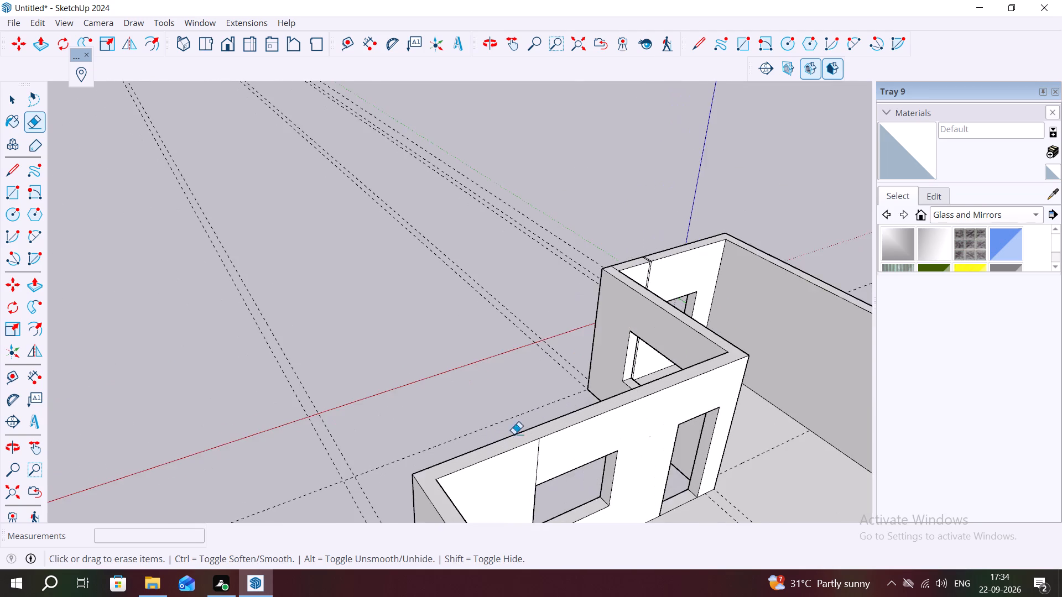
scroll(514, 434, up, 3)
middle_drag(544, 444, 520, 339)
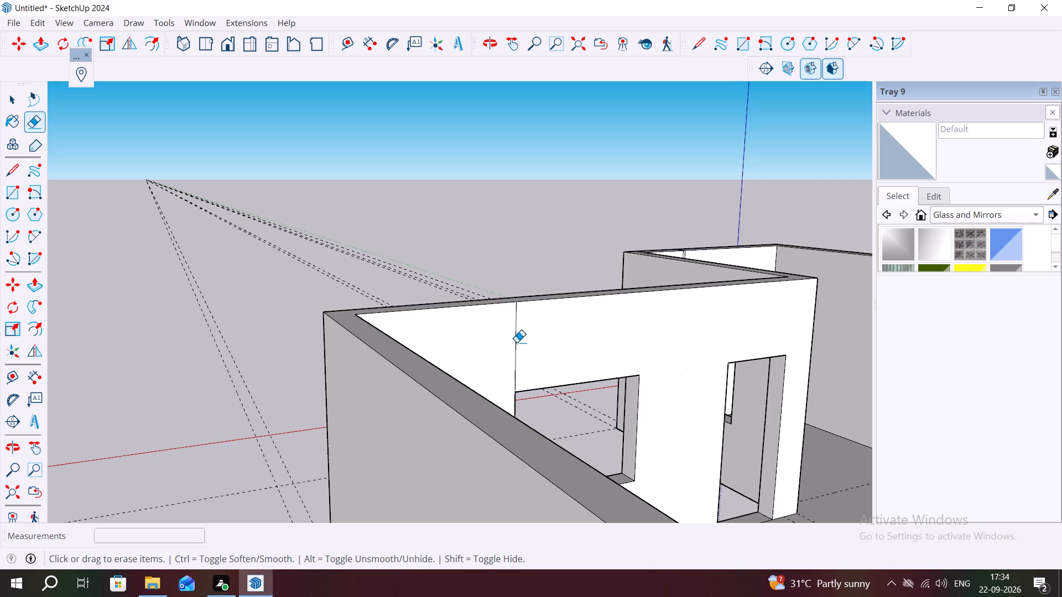
click(514, 341)
scroll(587, 347, down, 5)
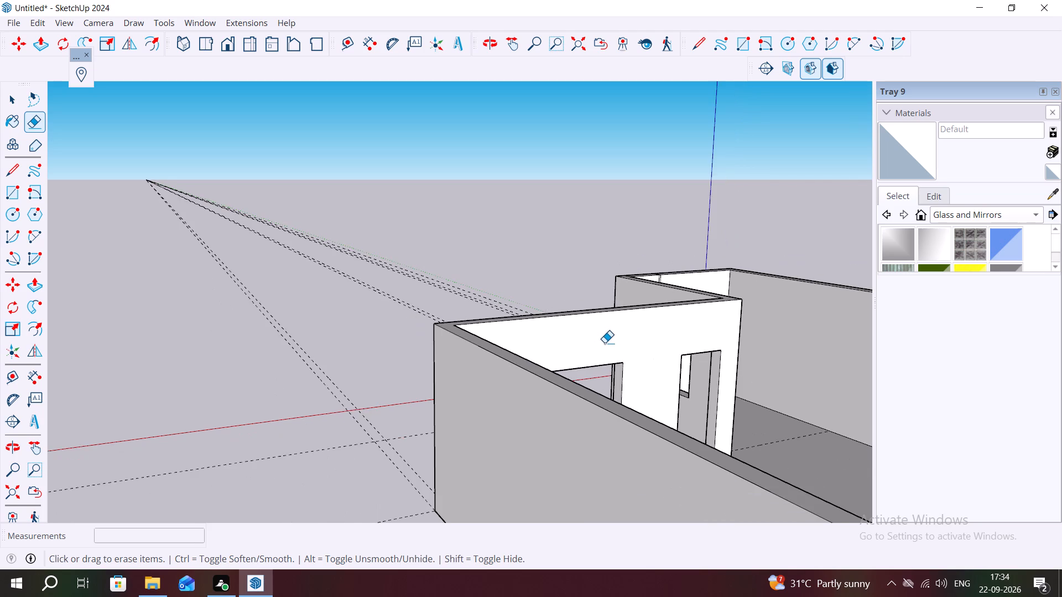
middle_drag(630, 365, 507, 354)
scroll(470, 465, up, 6)
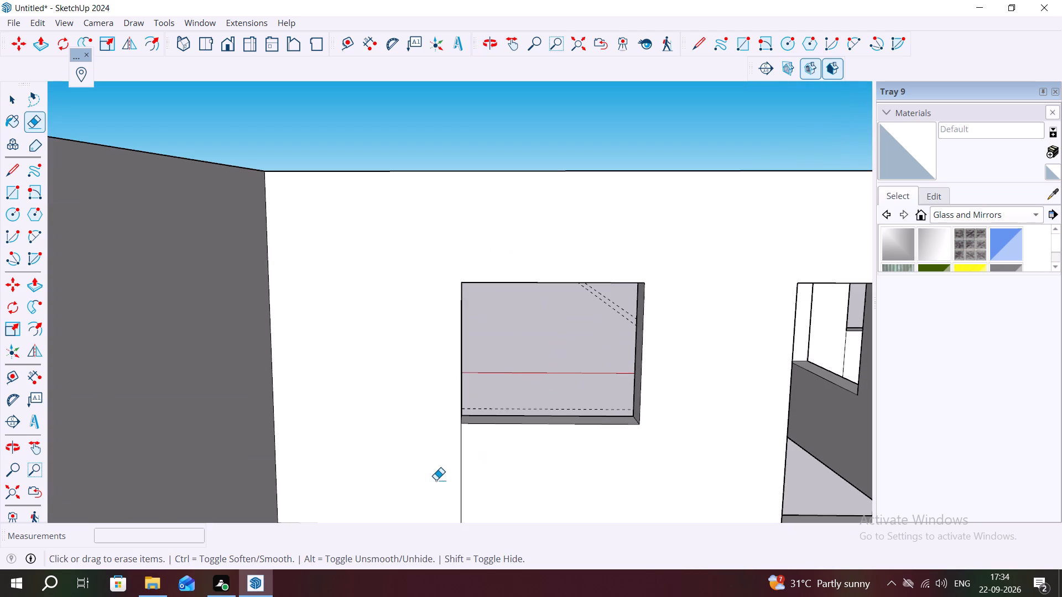
click(460, 460)
Erase the two vertical seam lines and the horizontal stub above the window on the short front wall's inner face.
scroll(644, 446, down, 3)
middle_drag(600, 433, 592, 536)
scroll(751, 453, down, 7)
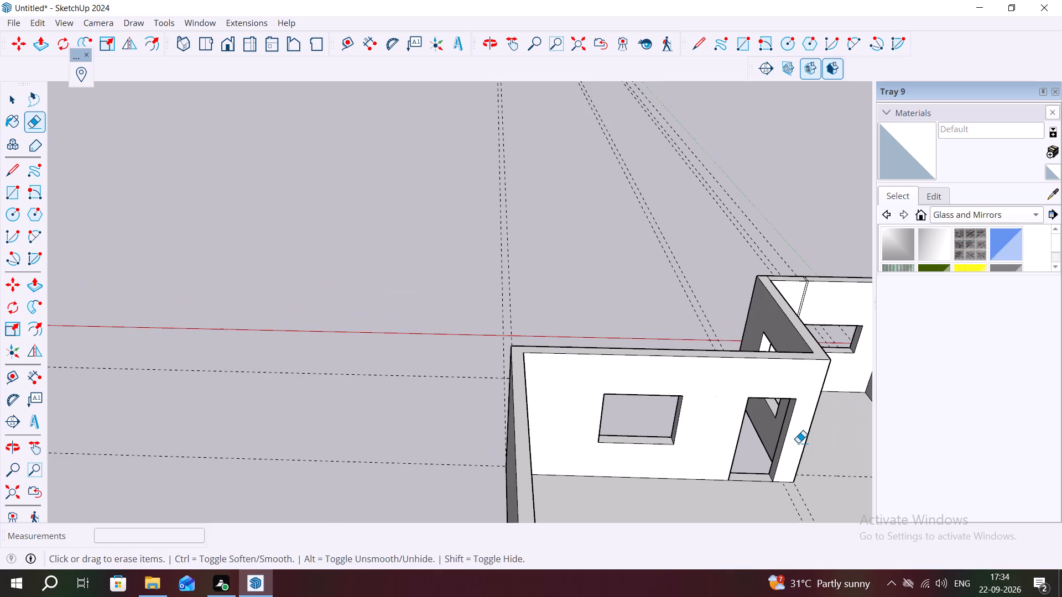
middle_drag(793, 442, 545, 469)
scroll(341, 411, down, 6)
scroll(350, 367, down, 5)
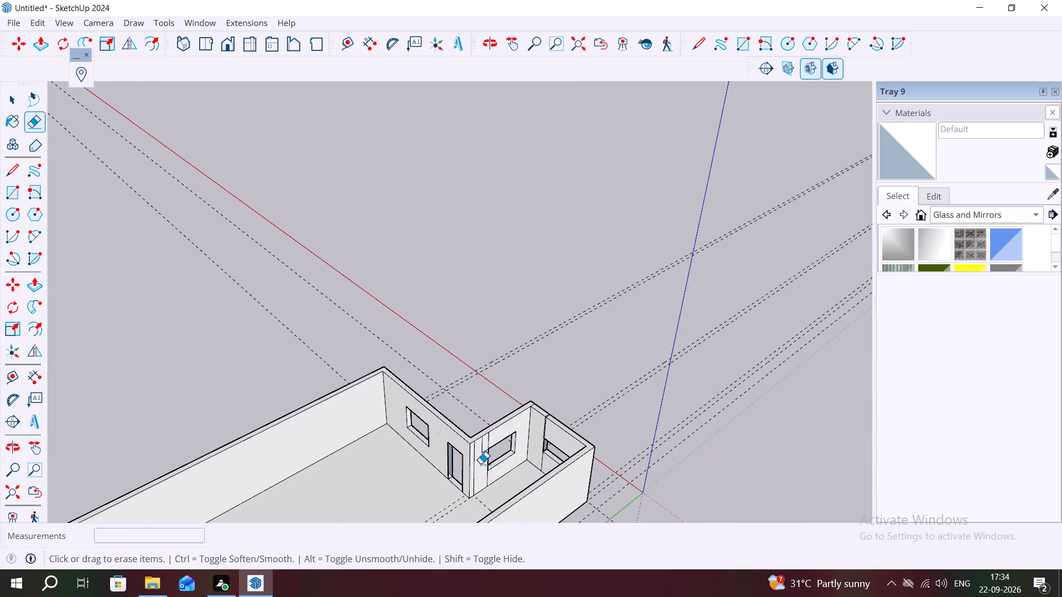
scroll(472, 491, up, 7)
middle_drag(477, 490, 413, 416)
scroll(497, 378, up, 8)
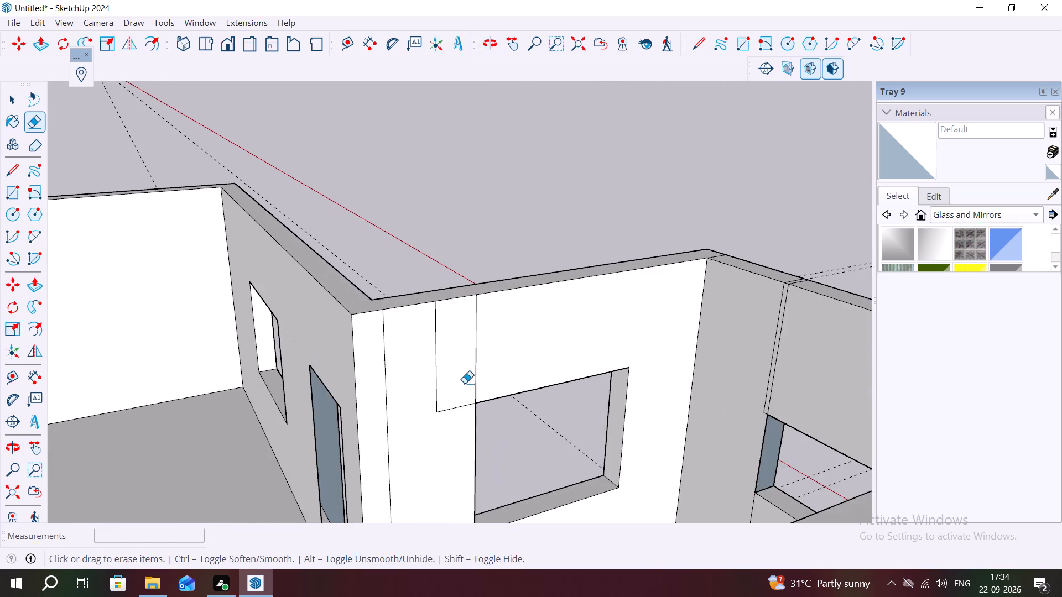
scroll(465, 383, up, 5)
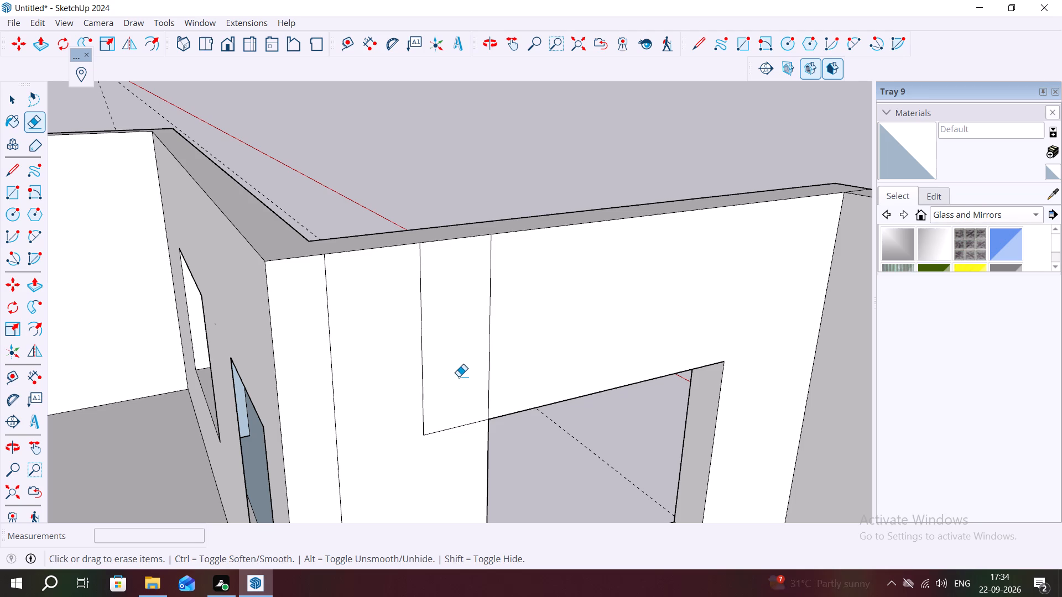
click(422, 372)
click(446, 429)
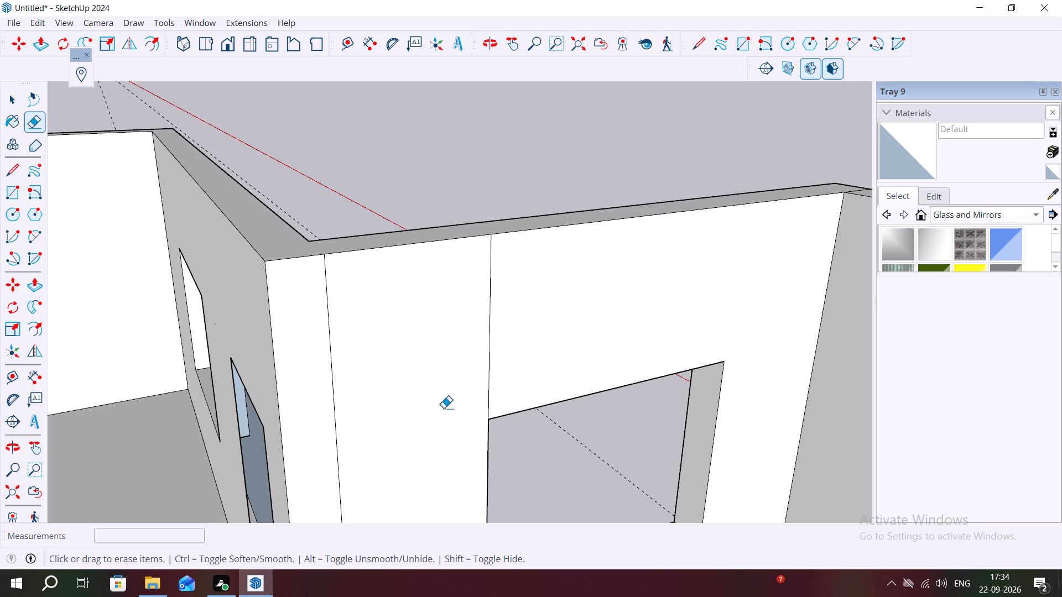
click(488, 370)
Erase the full-height seam line near the corner and the one below the window on the short front wall's inner face.
scroll(757, 387, down, 2)
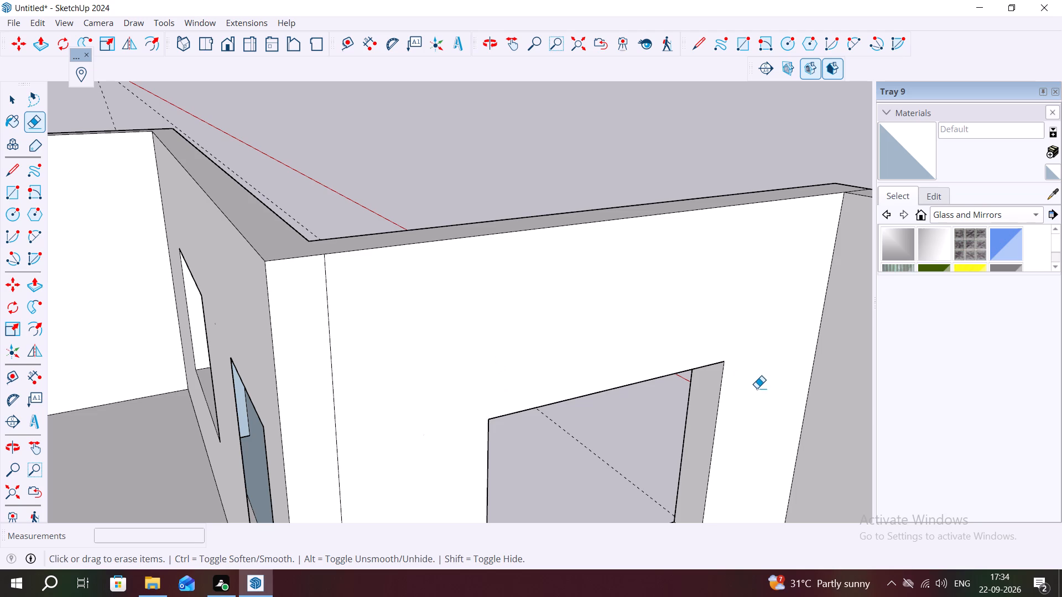
scroll(757, 388, down, 11)
middle_drag(617, 393, 597, 378)
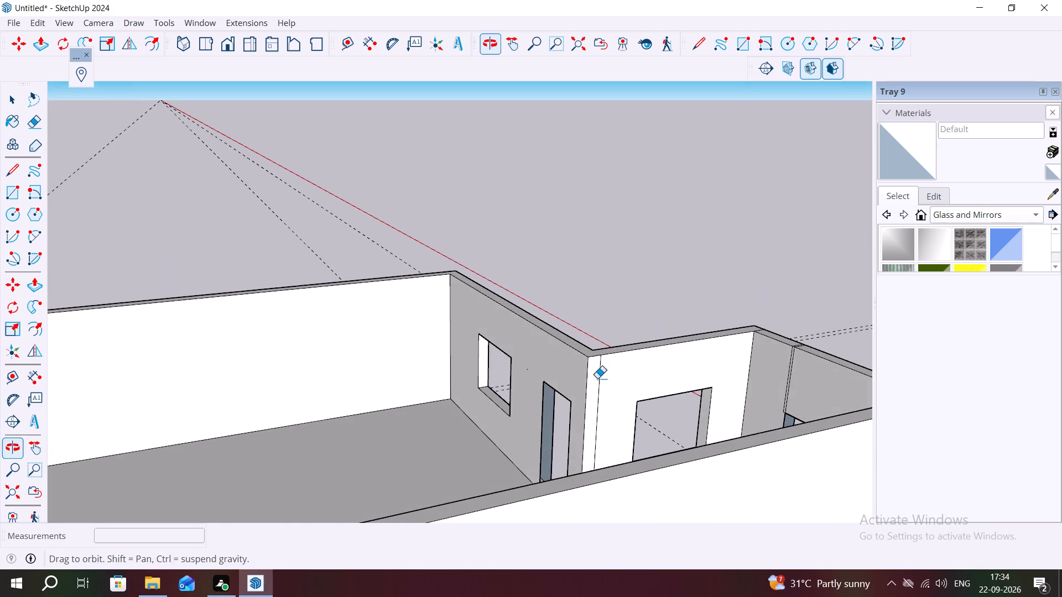
scroll(402, 426, down, 2)
middle_drag(479, 473, 568, 520)
scroll(541, 478, up, 4)
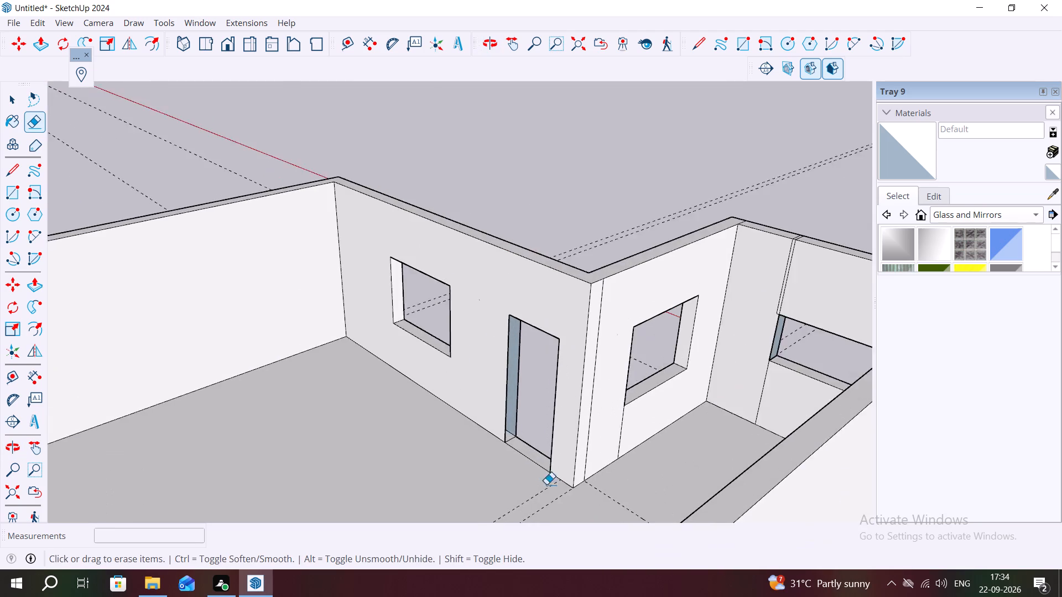
scroll(546, 484, up, 4)
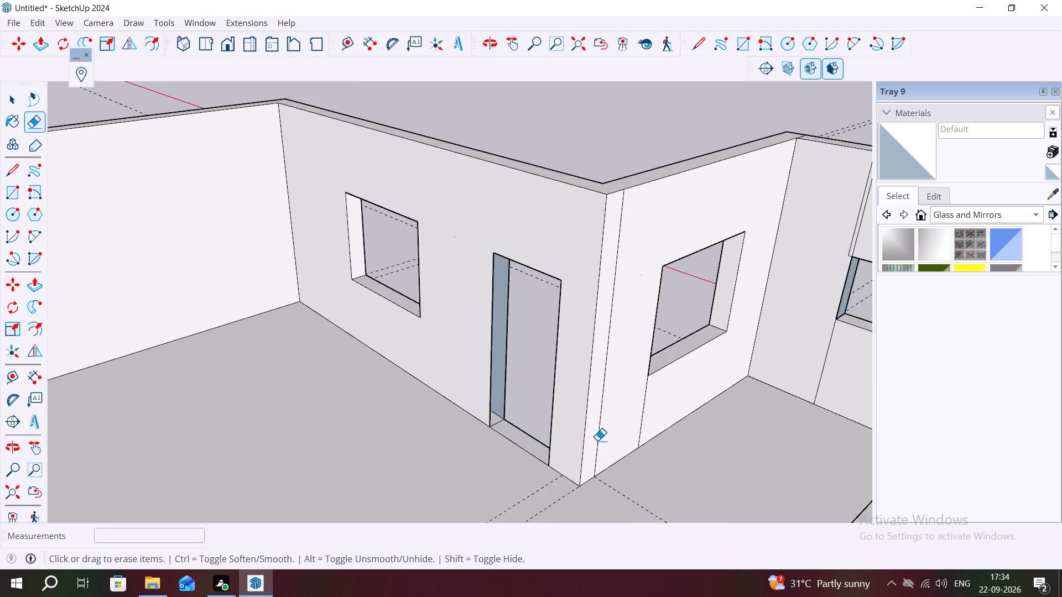
click(597, 441)
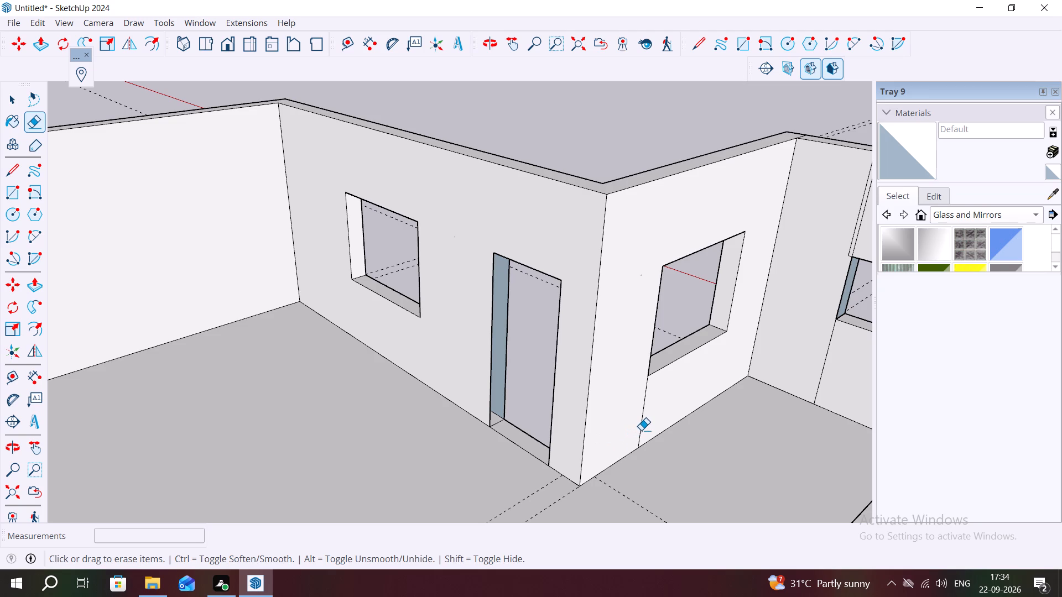
click(641, 430)
Erase the two vertical seam lines above the wide window on the inner face of the small bay's end wall.
scroll(654, 446, down, 4)
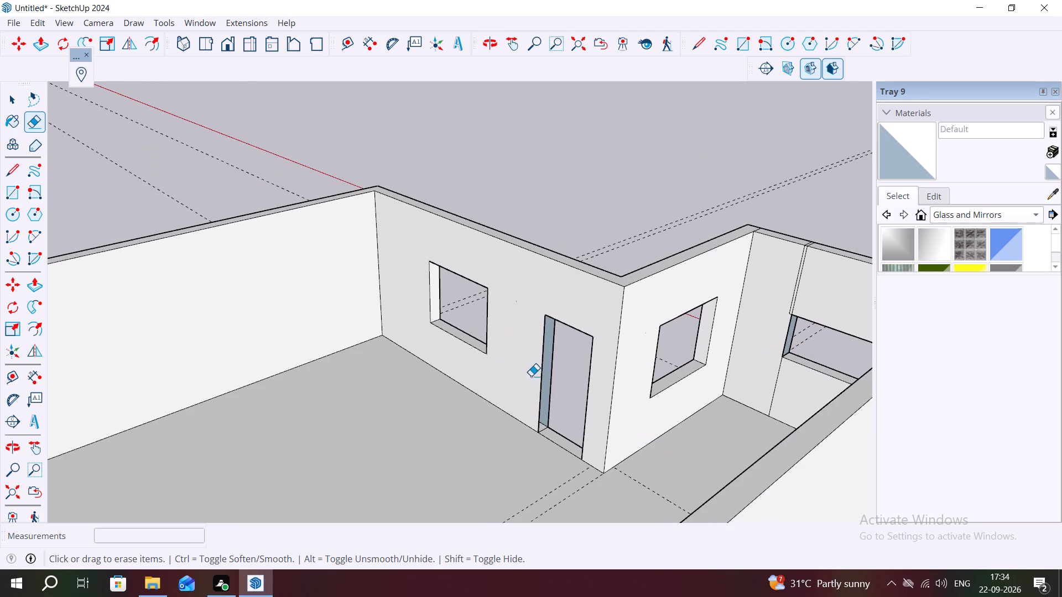
scroll(337, 339, down, 5)
middle_drag(317, 331, 484, 392)
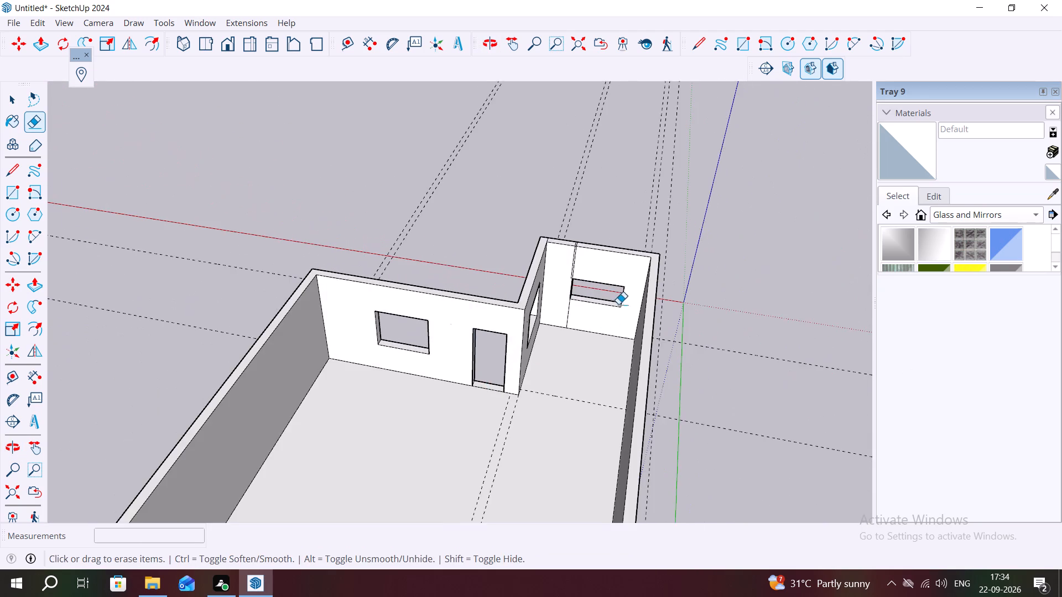
scroll(618, 301, up, 7)
scroll(563, 247, up, 2)
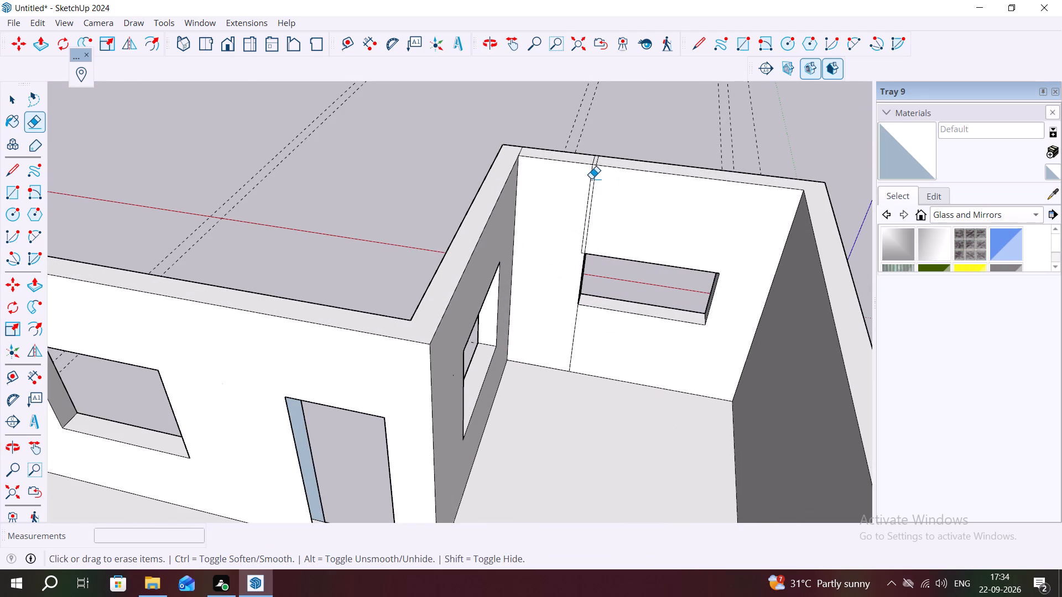
click(591, 177)
click(595, 176)
Erase the seam line at the corner and the two short lines across the top face of the bay's end wall.
middle_drag(648, 148, 677, 240)
scroll(540, 147, up, 4)
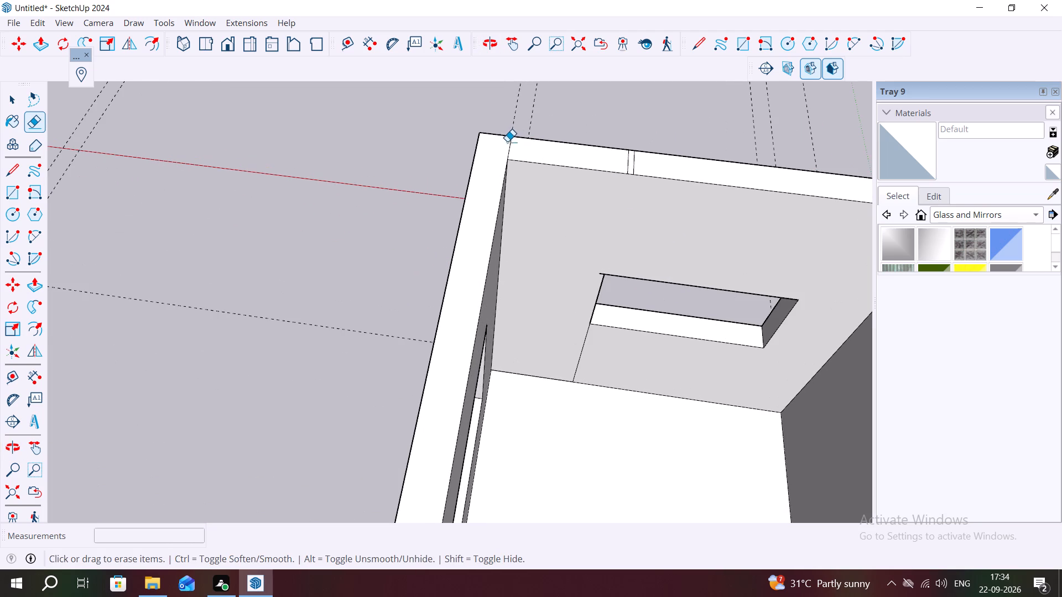
click(511, 145)
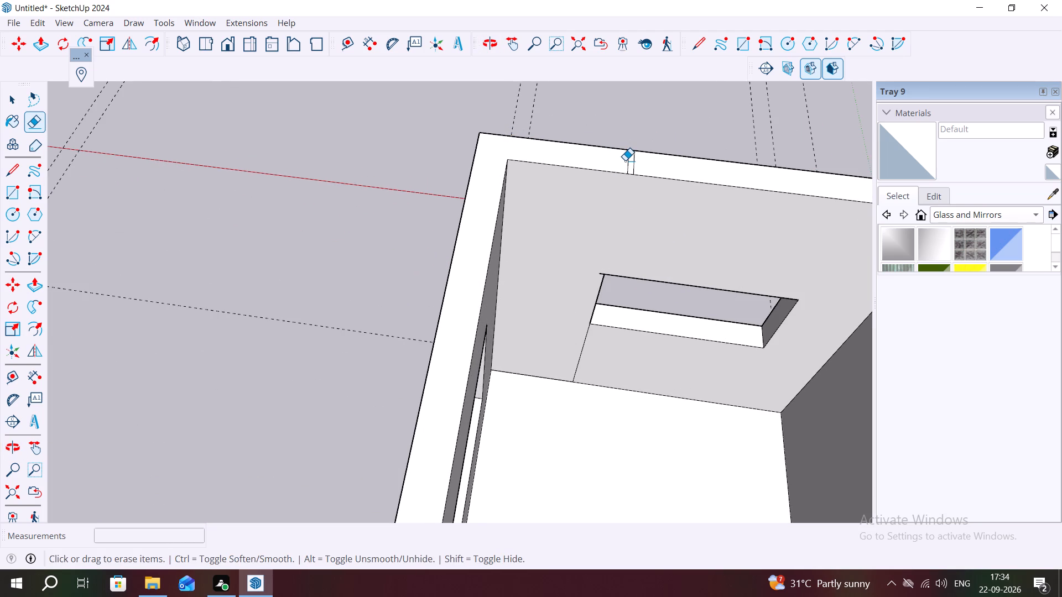
click(628, 159)
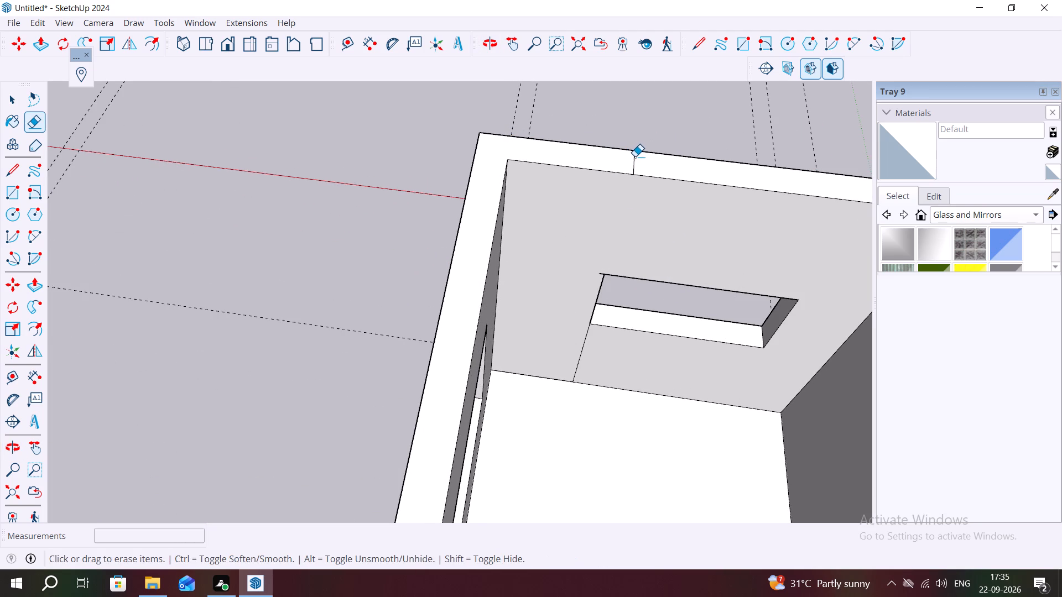
click(633, 157)
Erase the short stub at the window's upper corner and the vertical seam below it on the bay end wall's inner face.
middle_drag(594, 269, 617, 192)
scroll(597, 239, up, 18)
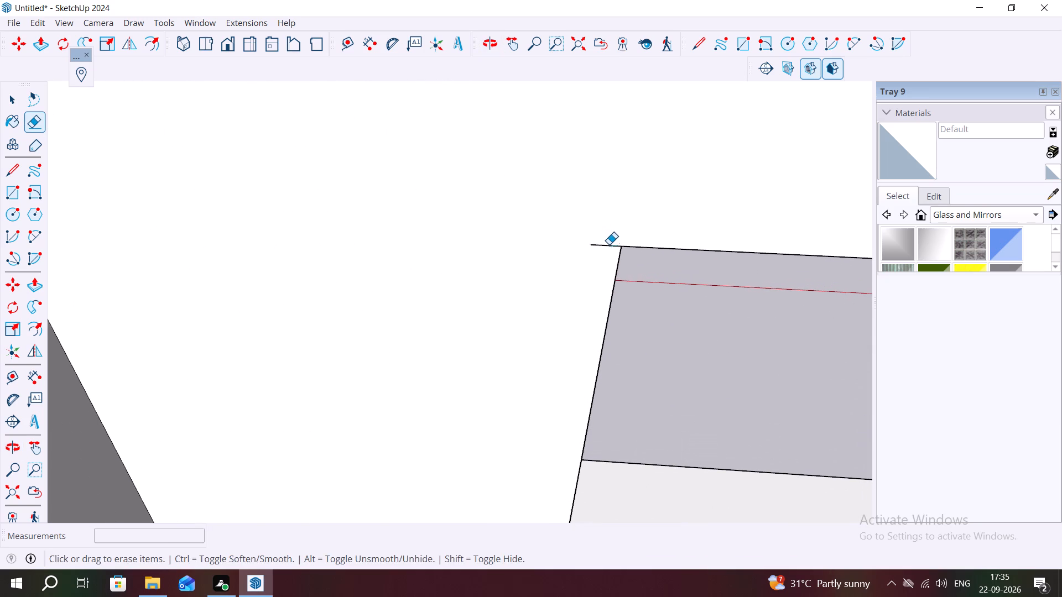
click(608, 245)
scroll(604, 255, down, 15)
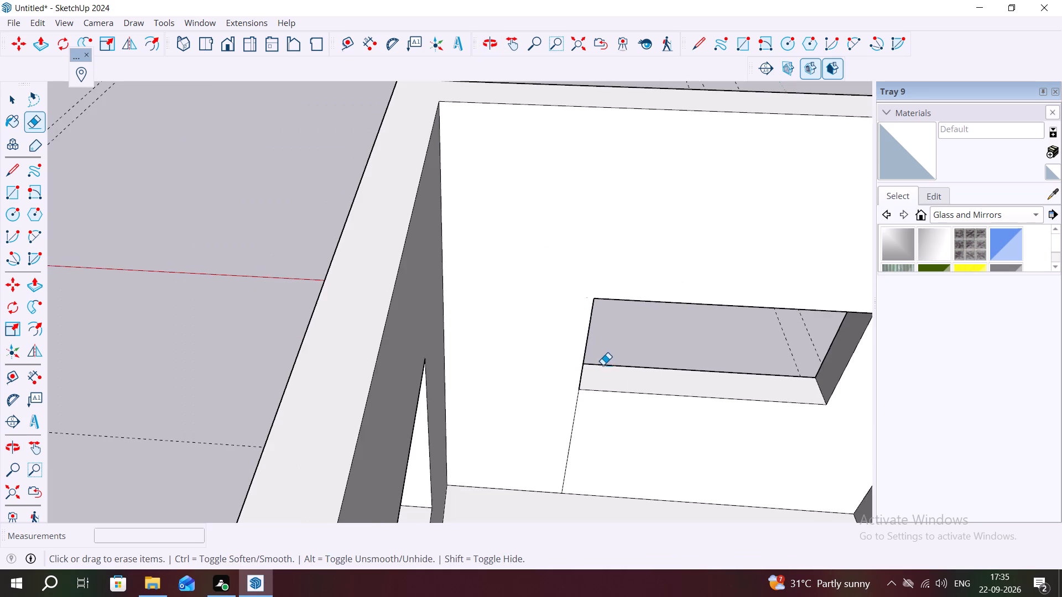
middle_drag(618, 407, 627, 338)
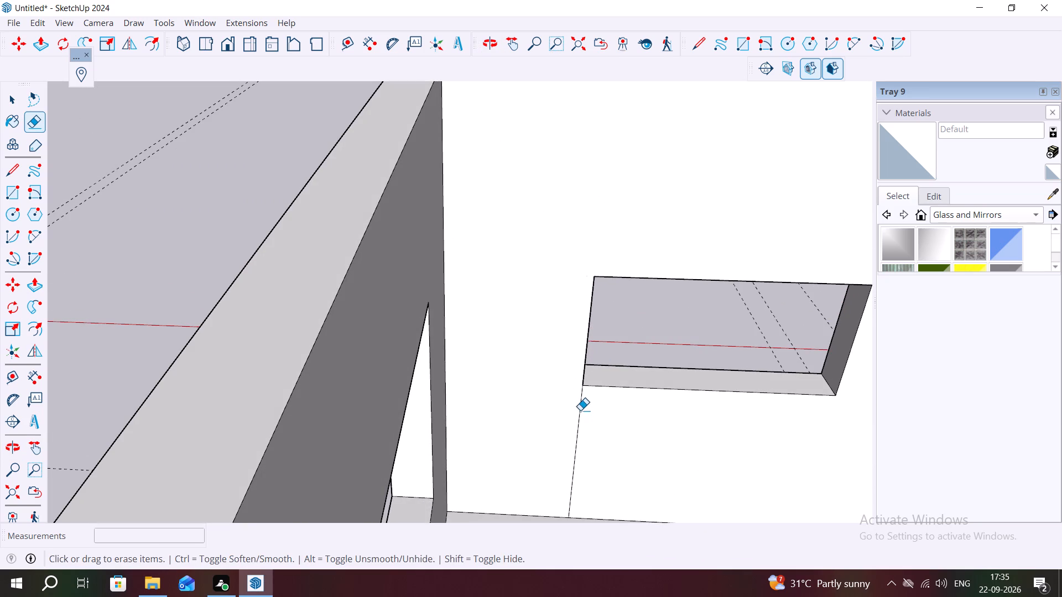
click(580, 409)
Erase the second guide line out from the red axis, running parallel to it across the front of the building.
scroll(636, 434, down, 6)
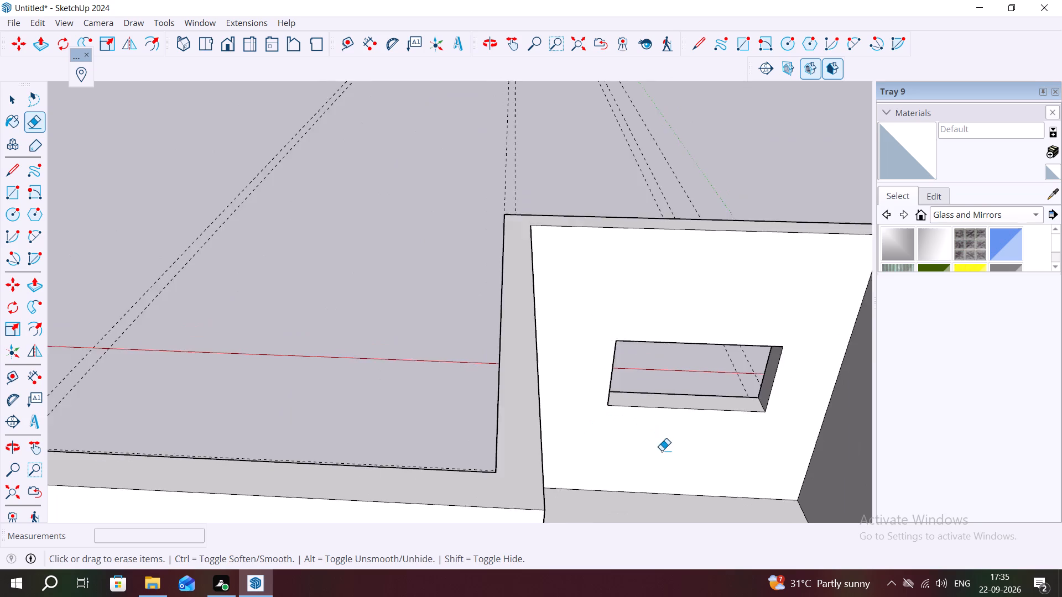
scroll(662, 451, down, 2)
middle_drag(678, 494, 524, 358)
middle_drag(527, 358, 596, 506)
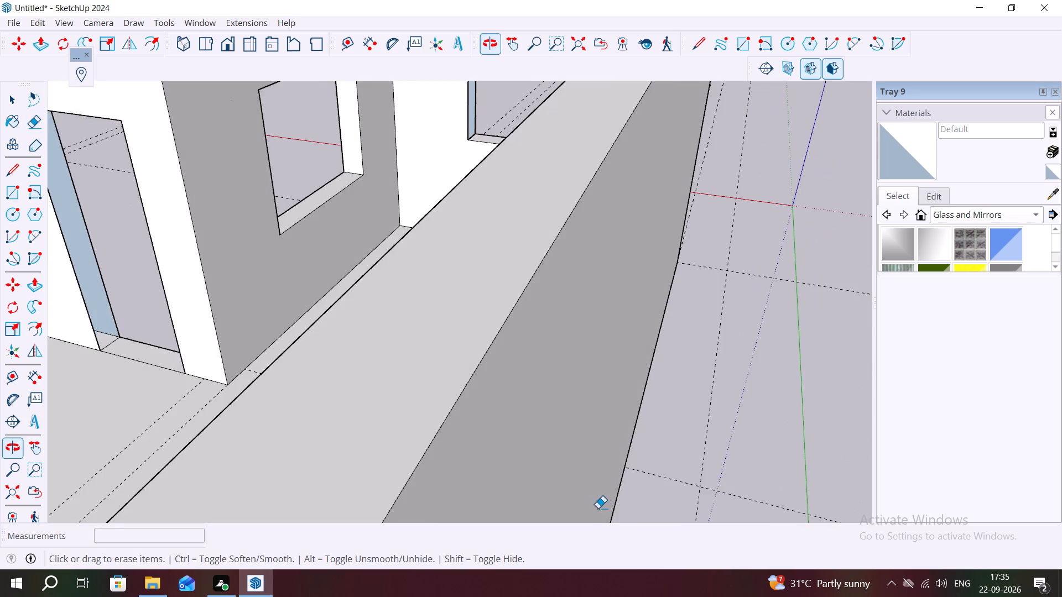
scroll(559, 466, down, 3)
scroll(649, 440, down, 6)
scroll(779, 419, down, 2)
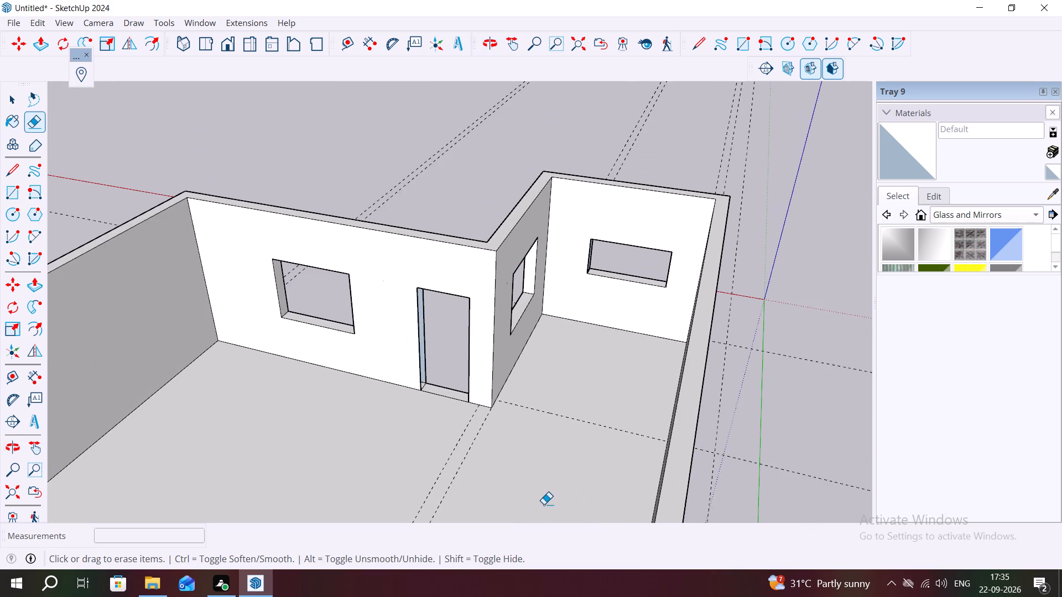
scroll(539, 500, down, 3)
scroll(618, 485, down, 3)
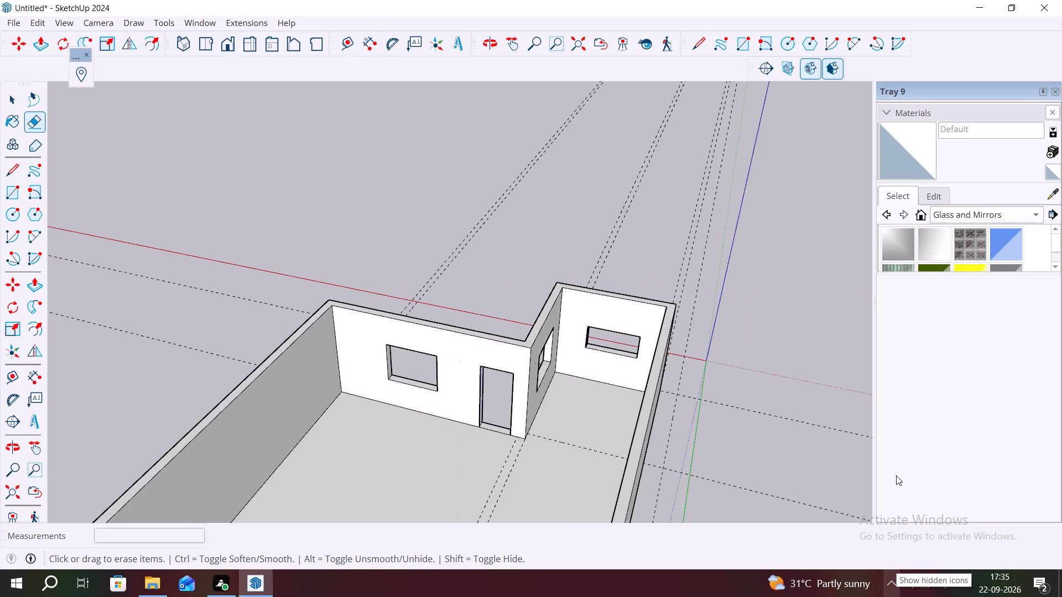
scroll(809, 422, down, 13)
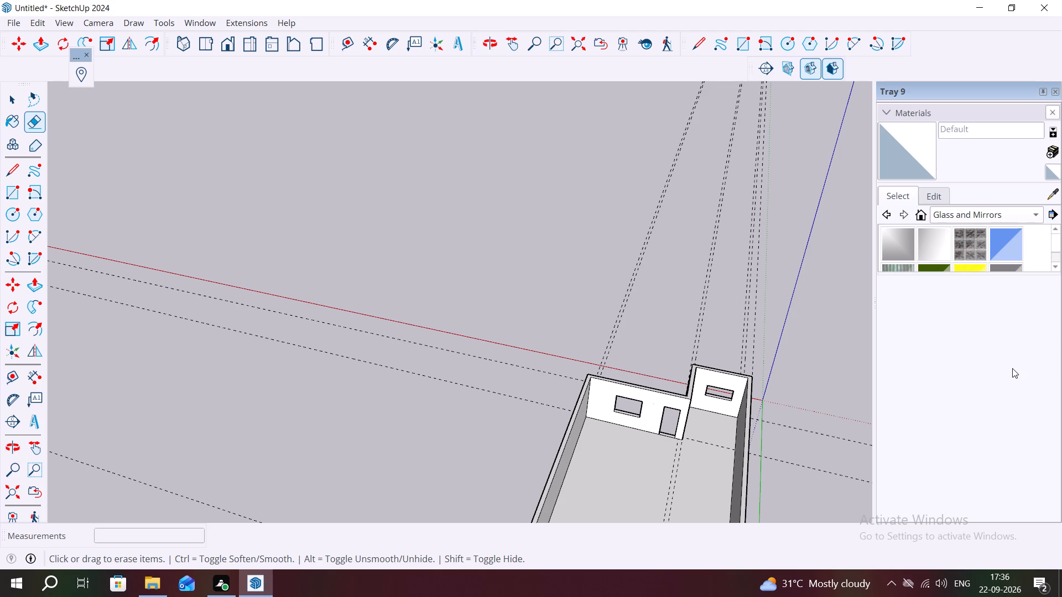
scroll(625, 508, down, 4)
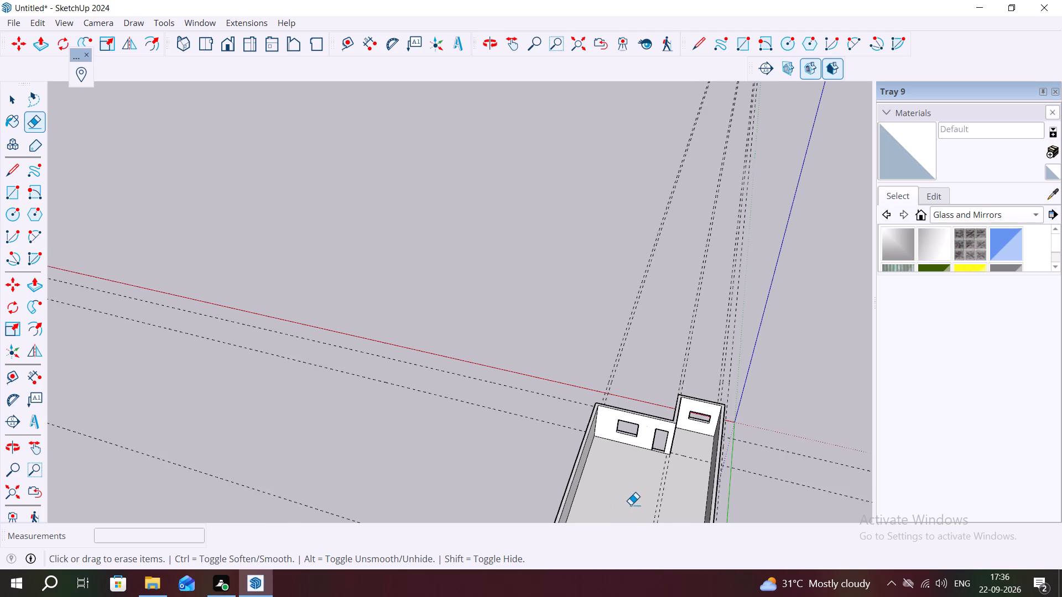
scroll(631, 505, down, 11)
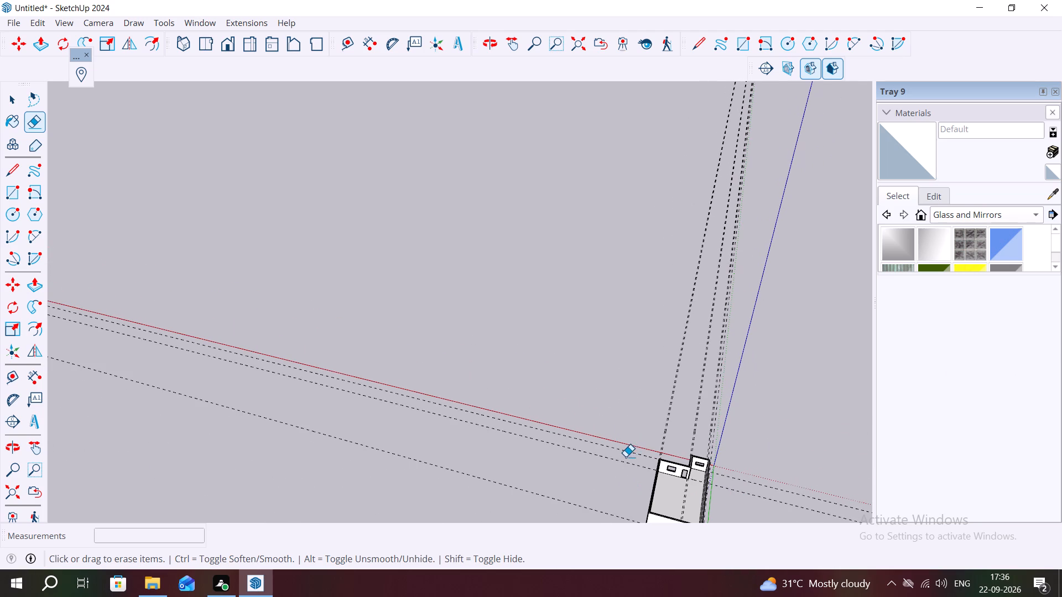
click(630, 461)
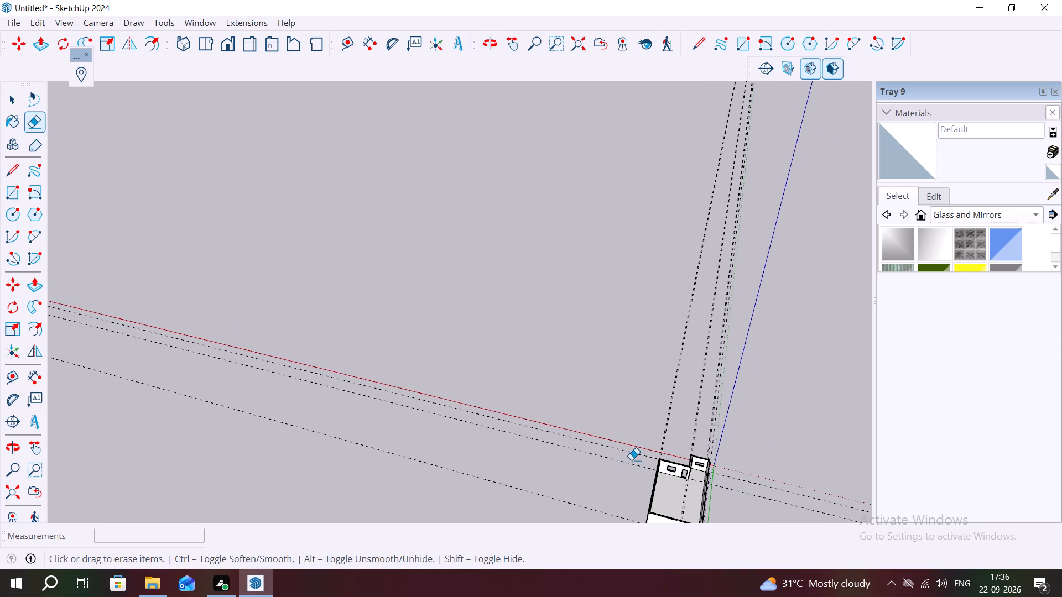
click(627, 463)
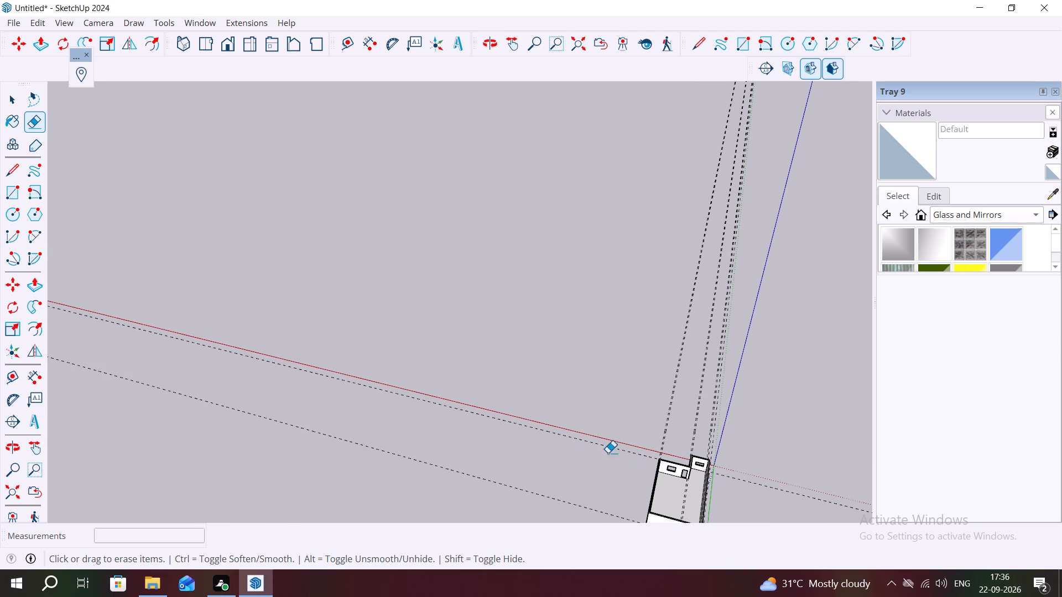
Hide all guides in the model.
scroll(633, 452, up, 12)
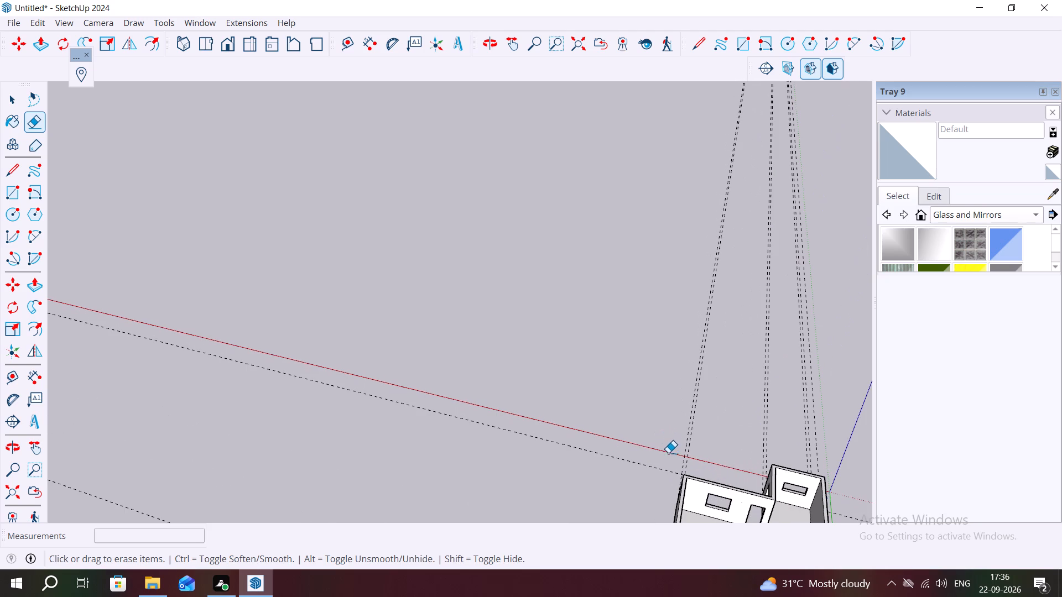
click(204, 20)
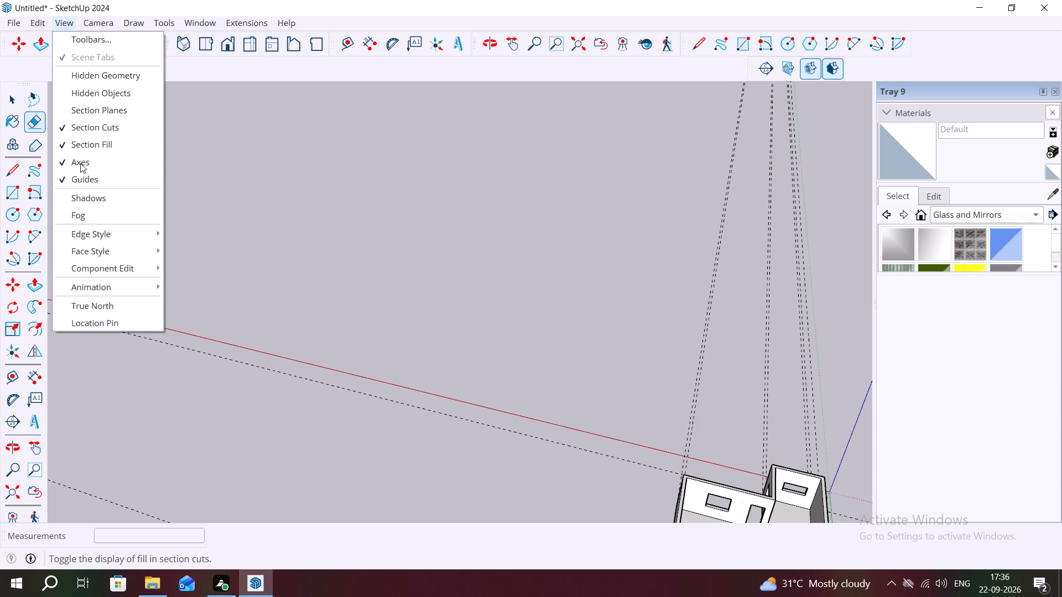
click(86, 181)
Erase the full-height vertical seam near the corner on the outer face of the bay's end wall.
scroll(90, 229, down, 4)
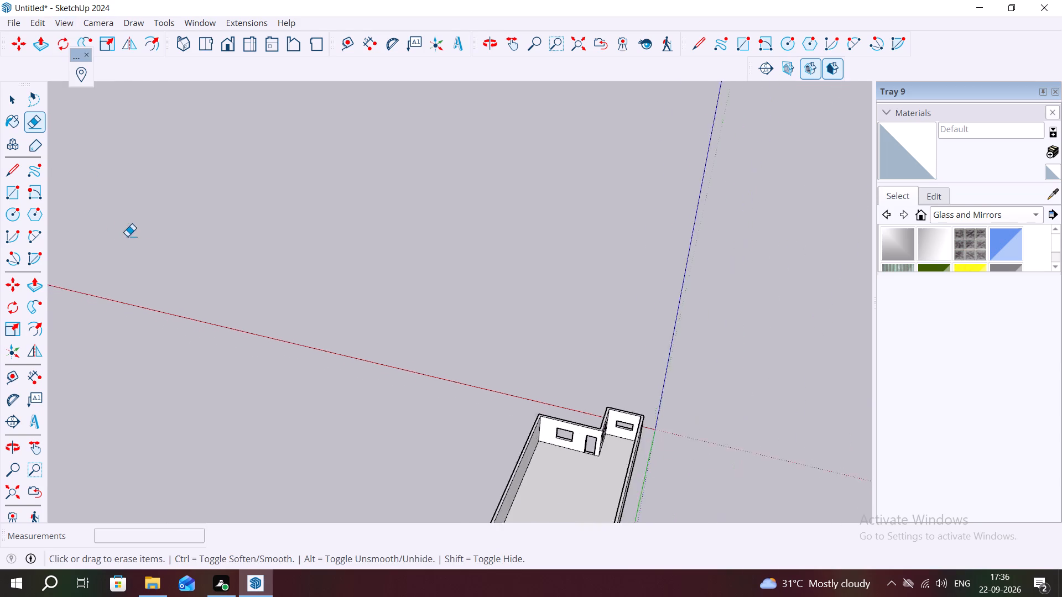
scroll(127, 236, down, 5)
scroll(204, 264, down, 2)
middle_drag(218, 279, 439, 298)
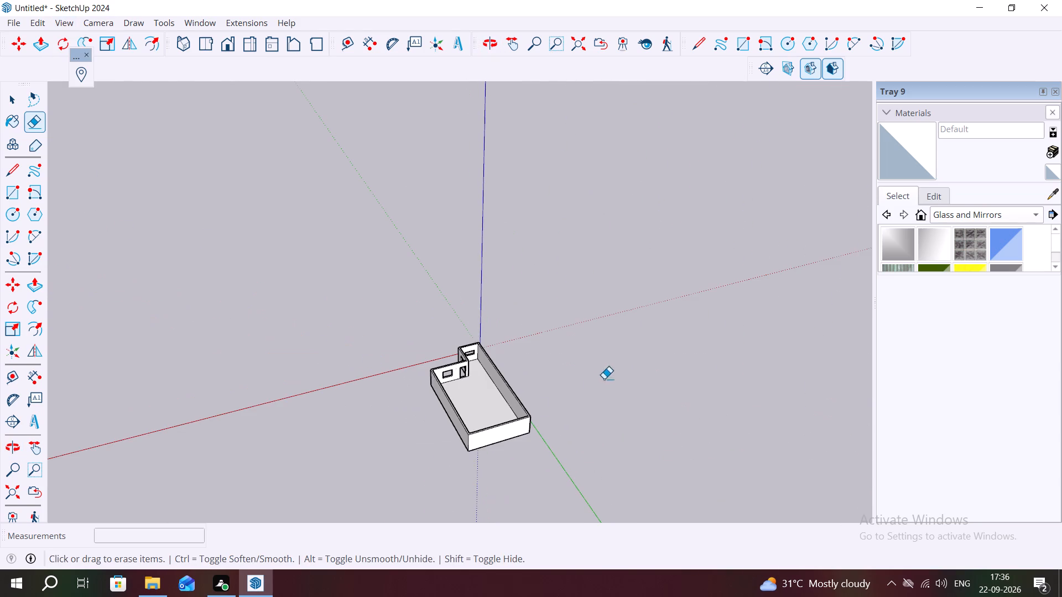
middle_drag(402, 436, 887, 402)
middle_drag(408, 341, 530, 284)
scroll(462, 331, up, 9)
middle_drag(485, 344, 538, 355)
scroll(525, 355, up, 12)
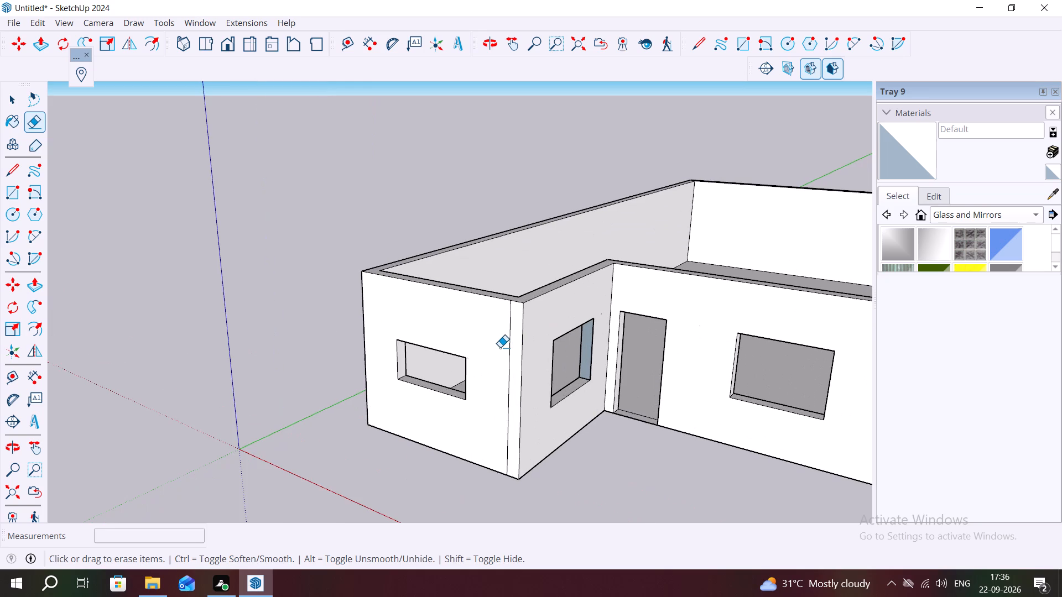
scroll(500, 347, up, 1)
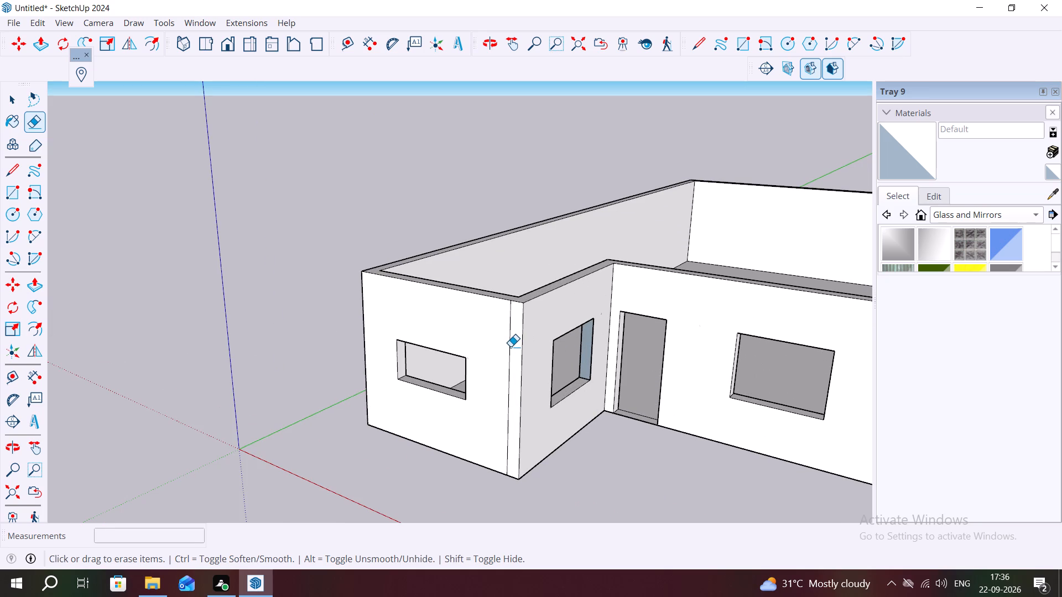
click(508, 343)
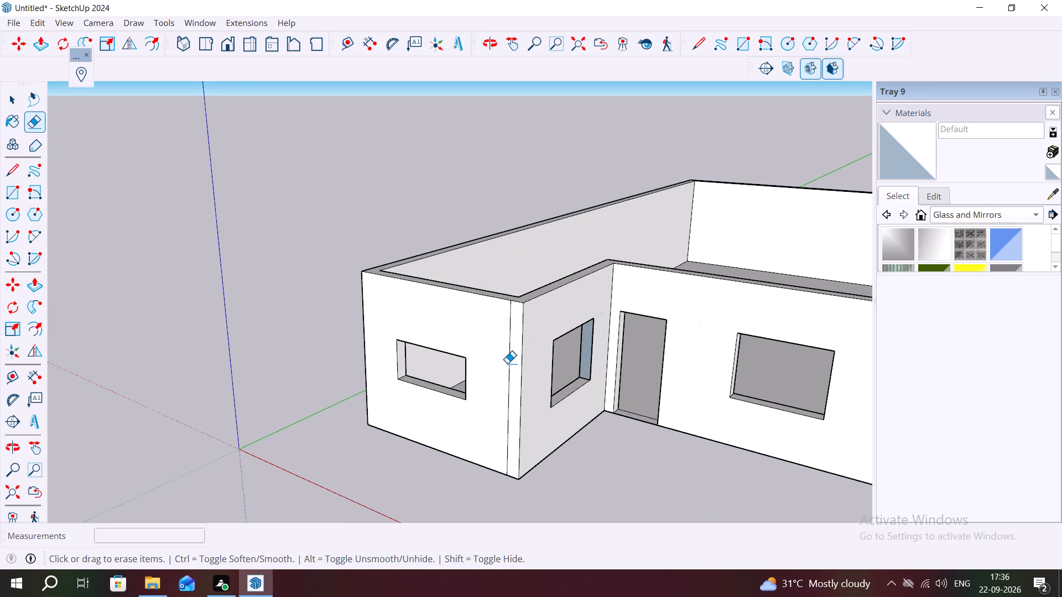
click(507, 363)
click(508, 363)
Examine the whole walled shell from above and from several sides for leftover lines.
scroll(482, 363, down, 1)
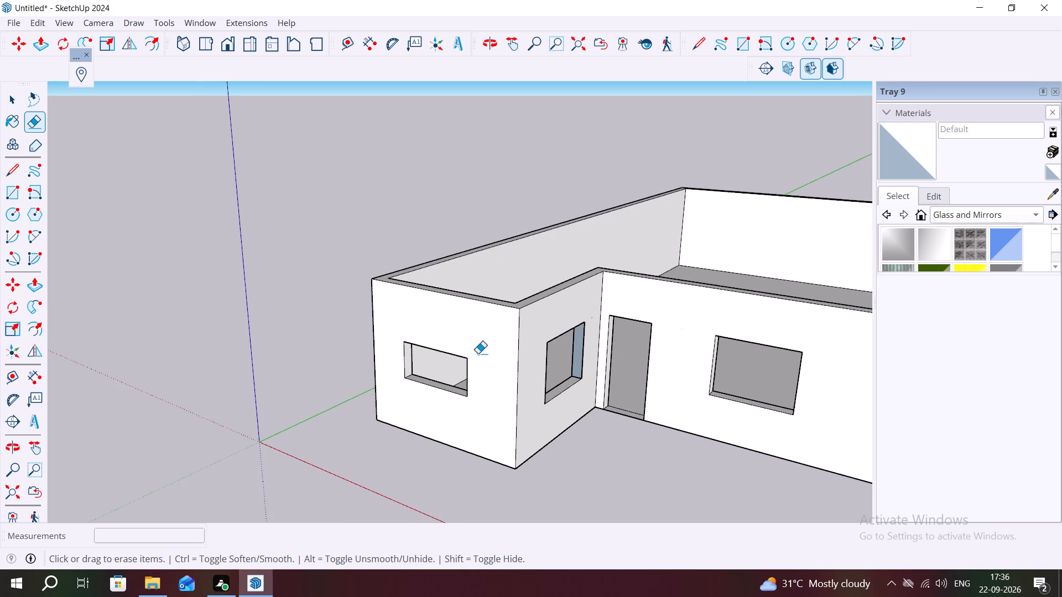
middle_drag(476, 354, 485, 441)
scroll(493, 336, down, 4)
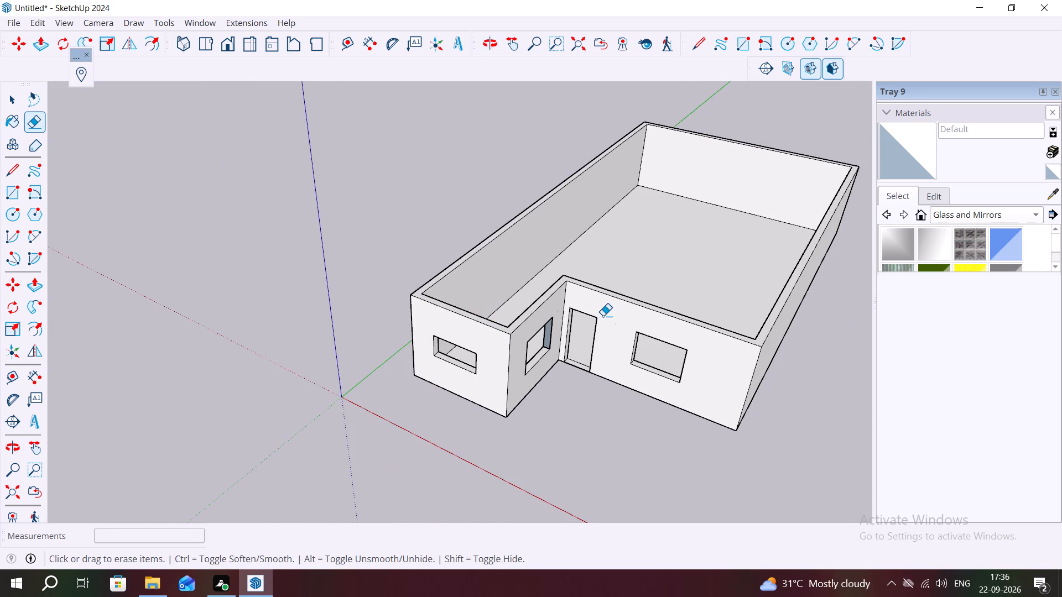
middle_drag(602, 314, 589, 307)
scroll(586, 306, down, 1)
middle_drag(658, 250, 658, 316)
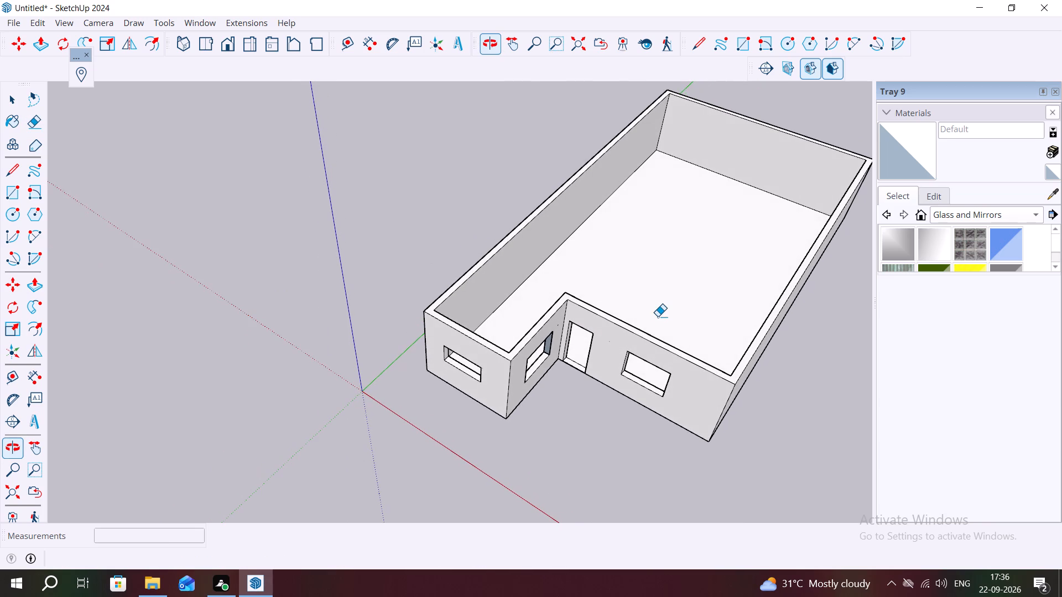
scroll(505, 308, down, 8)
middle_drag(781, 224, 473, 311)
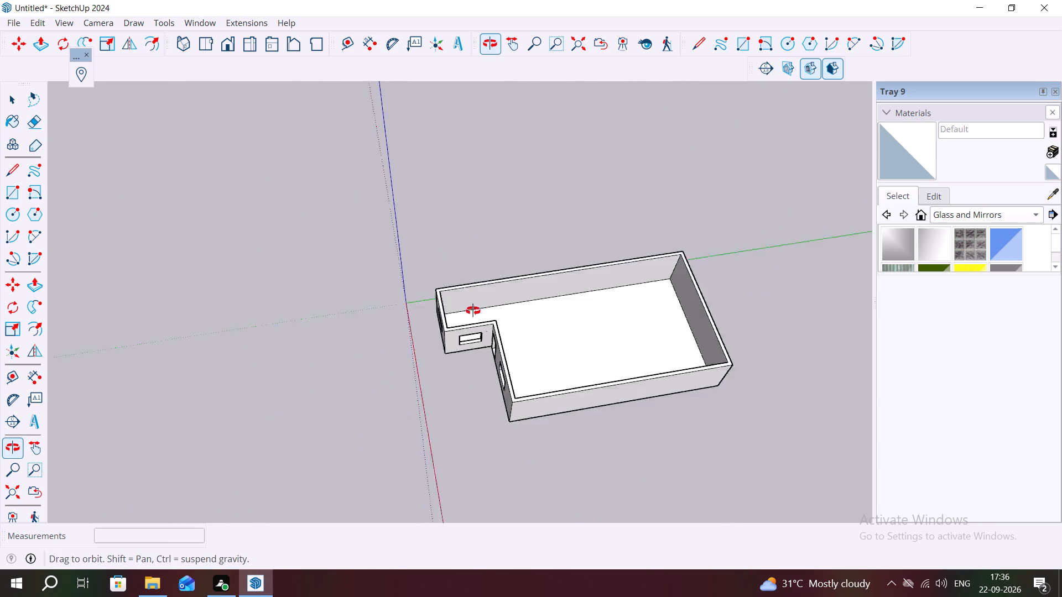
middle_drag(473, 311, 238, 274)
middle_drag(366, 417, 345, 280)
middle_drag(362, 341, 768, 396)
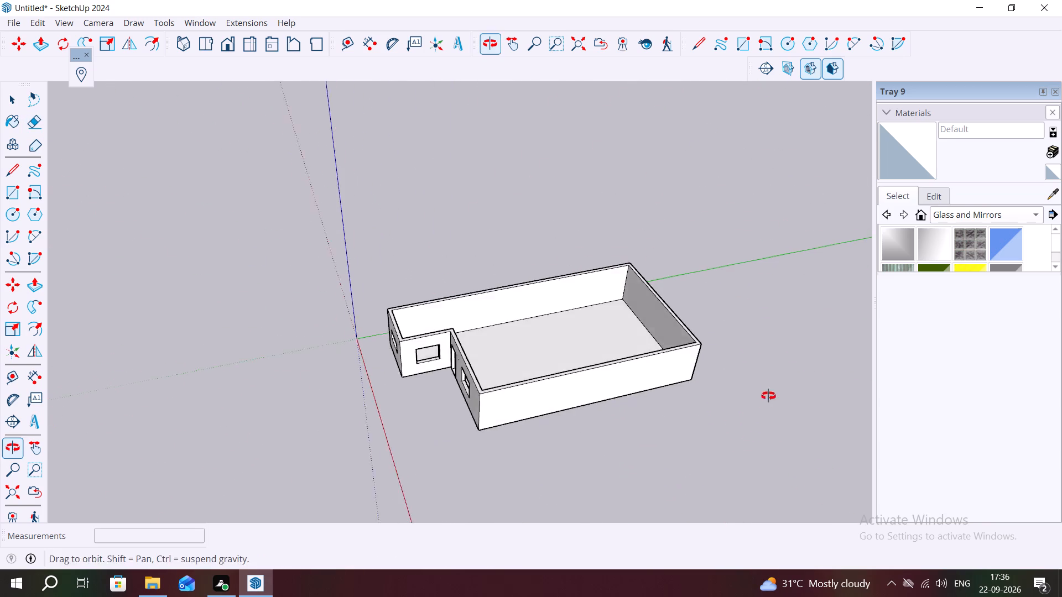
middle_drag(768, 396, 768, 392)
middle_drag(526, 417, 737, 392)
Select all connected geometry of the building and make it a group.
key(Escape)
key(space)
click(537, 381)
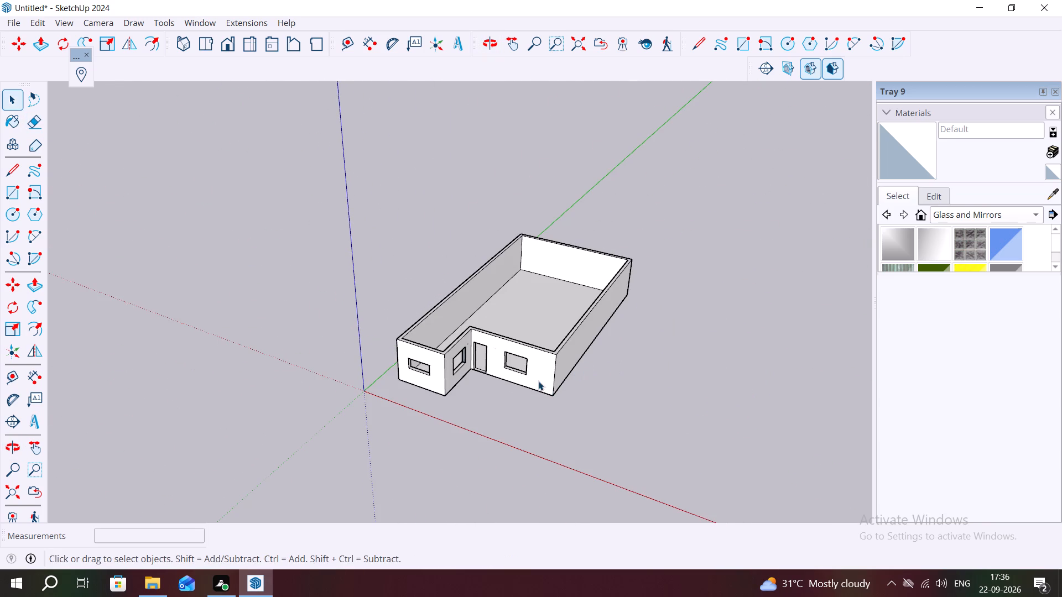
triple_click(542, 377)
double_click(542, 377)
right_click(546, 372)
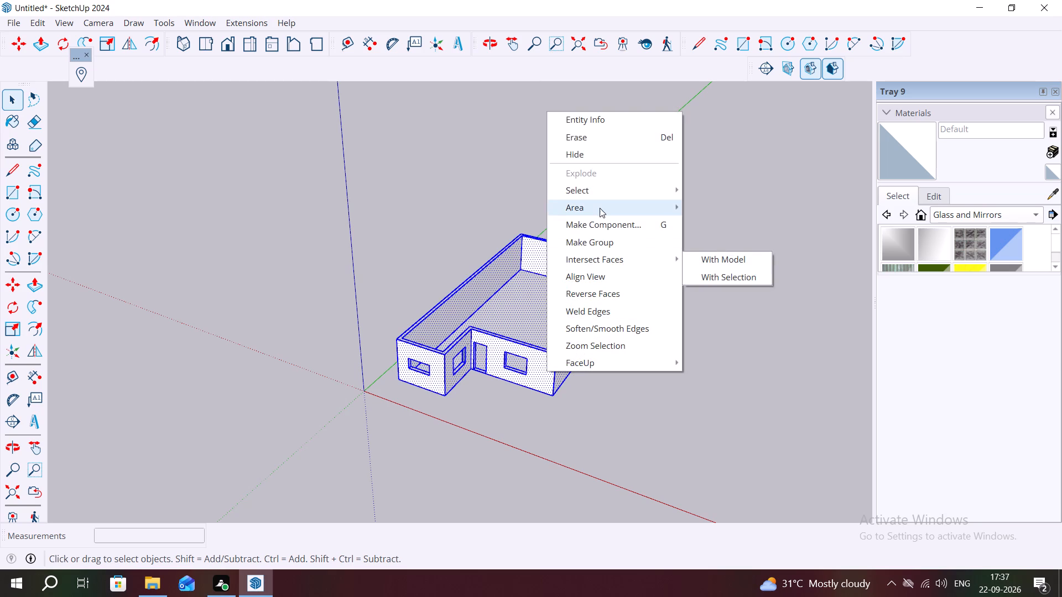
click(622, 243)
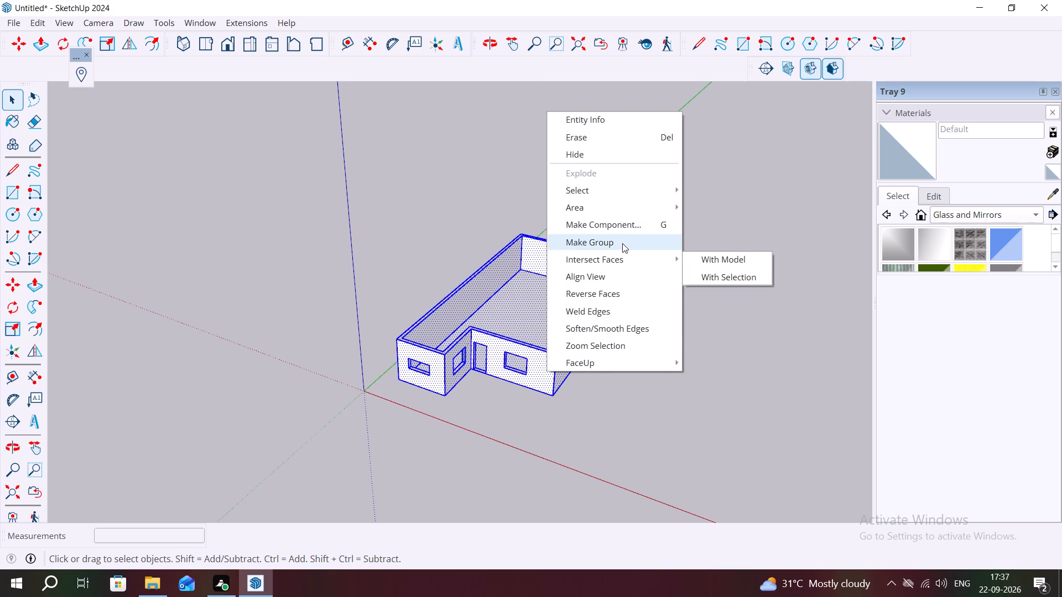
Draw a 9" by 9" square across the sill of the window opening in the bay's end wall, starting on the sill's inner edge.
middle_drag(563, 368, 690, 324)
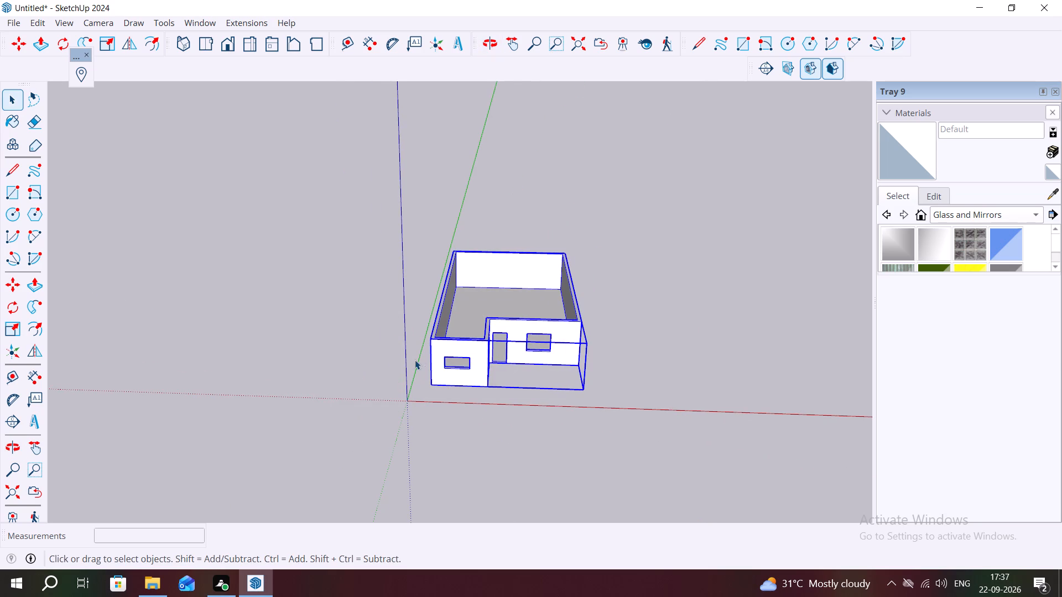
key(Escape)
scroll(420, 357, up, 13)
middle_drag(444, 365, 514, 342)
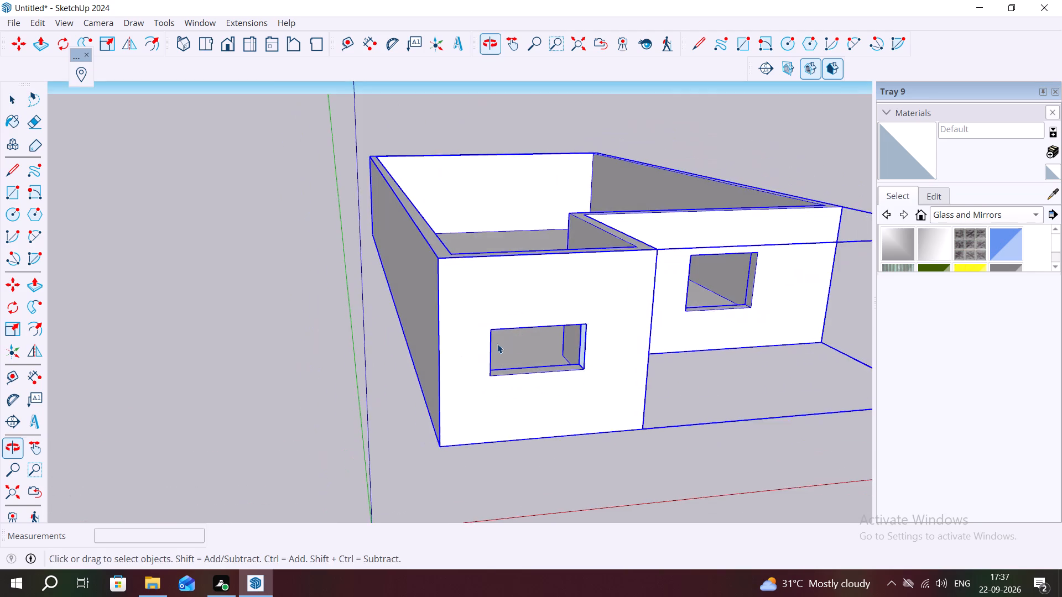
scroll(497, 344, up, 2)
middle_drag(483, 351, 420, 339)
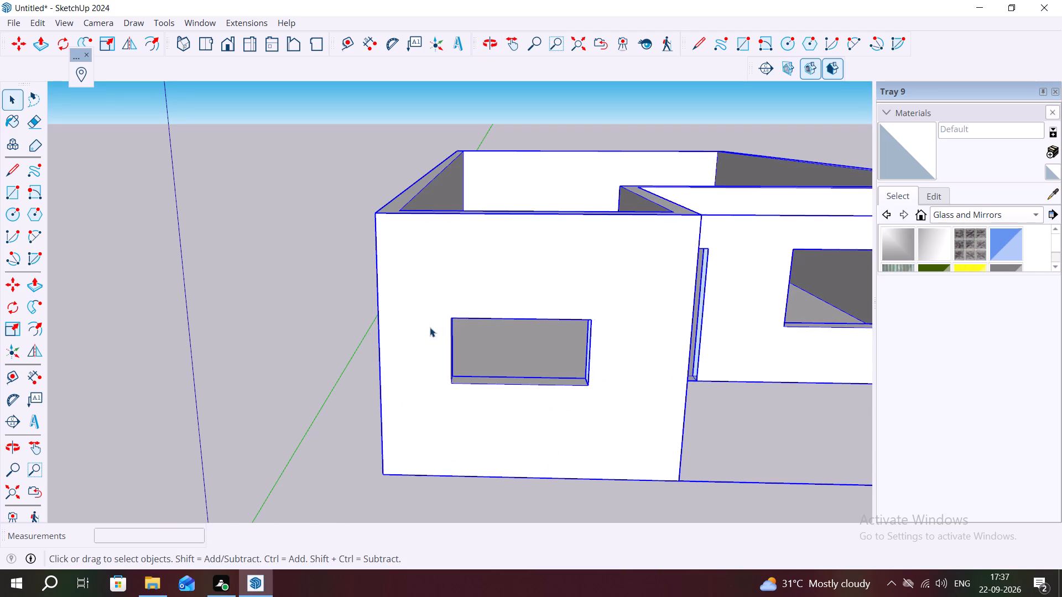
scroll(435, 322, up, 2)
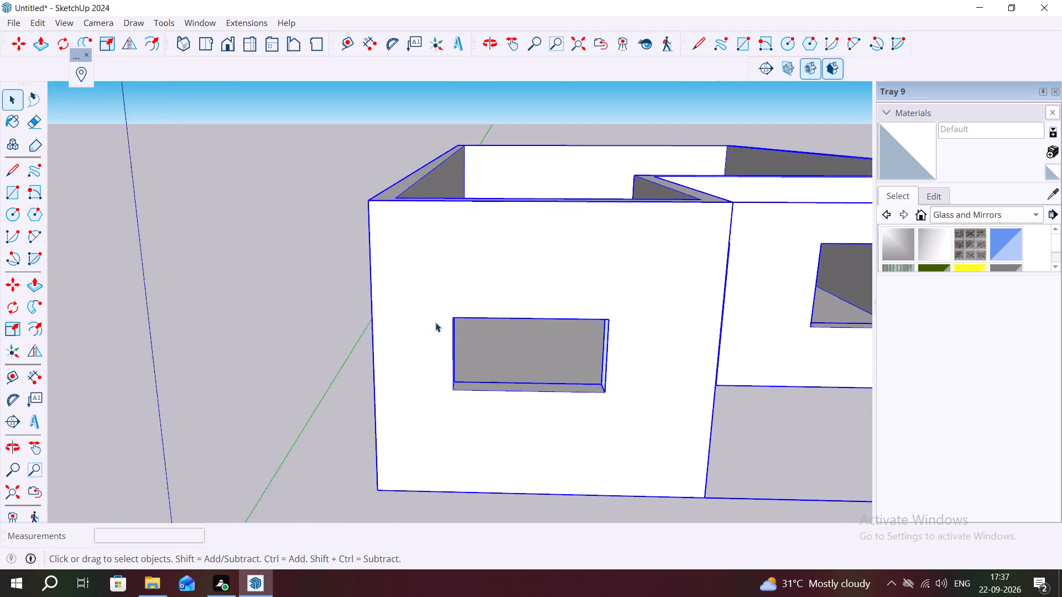
scroll(435, 322, up, 4)
middle_drag(443, 316, 422, 300)
scroll(423, 309, down, 3)
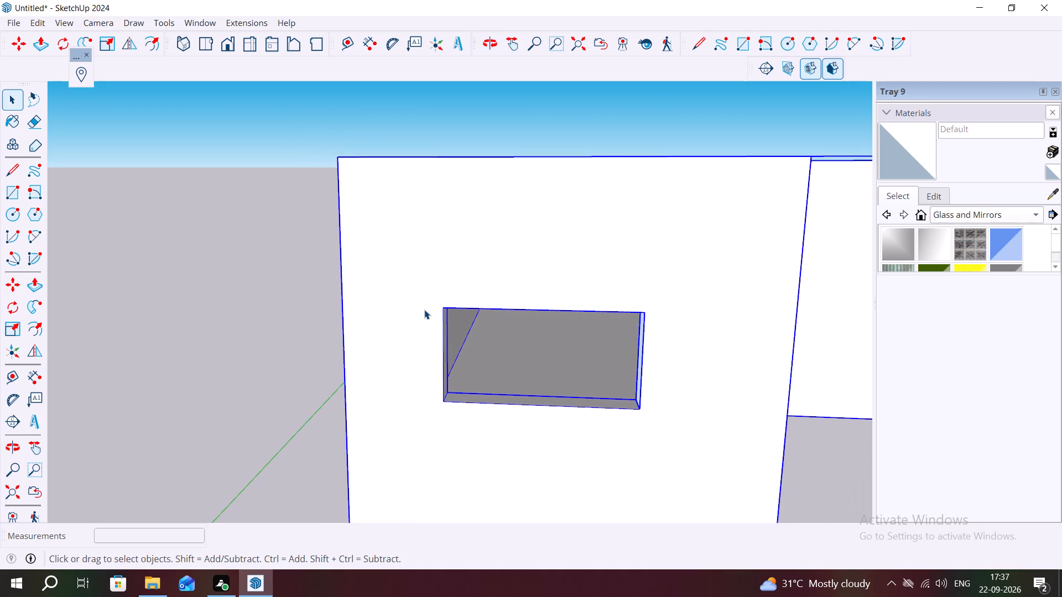
scroll(424, 310, down, 1)
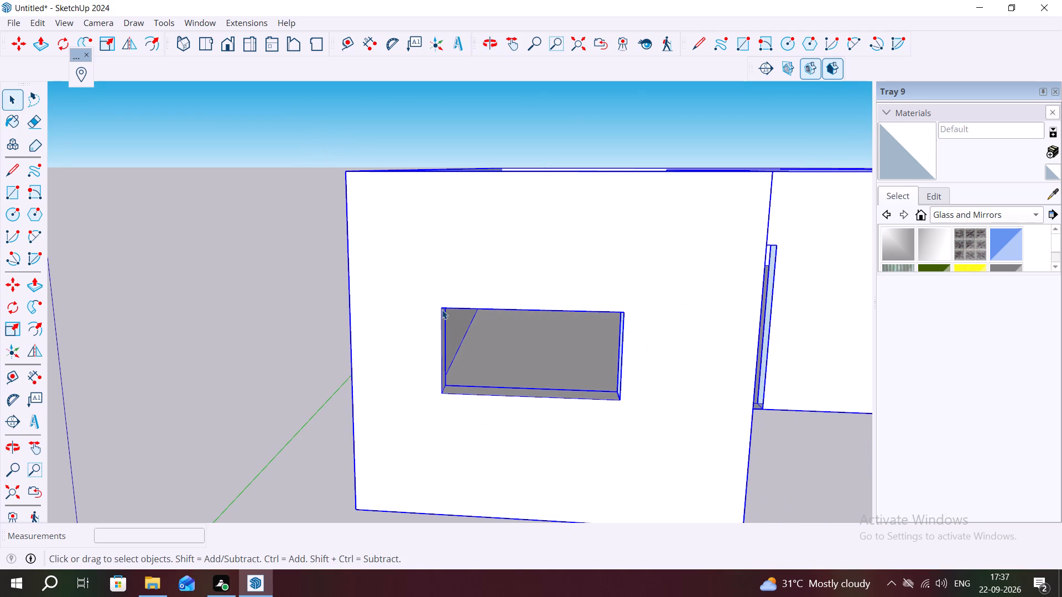
middle_drag(509, 362, 530, 402)
scroll(539, 428, up, 6)
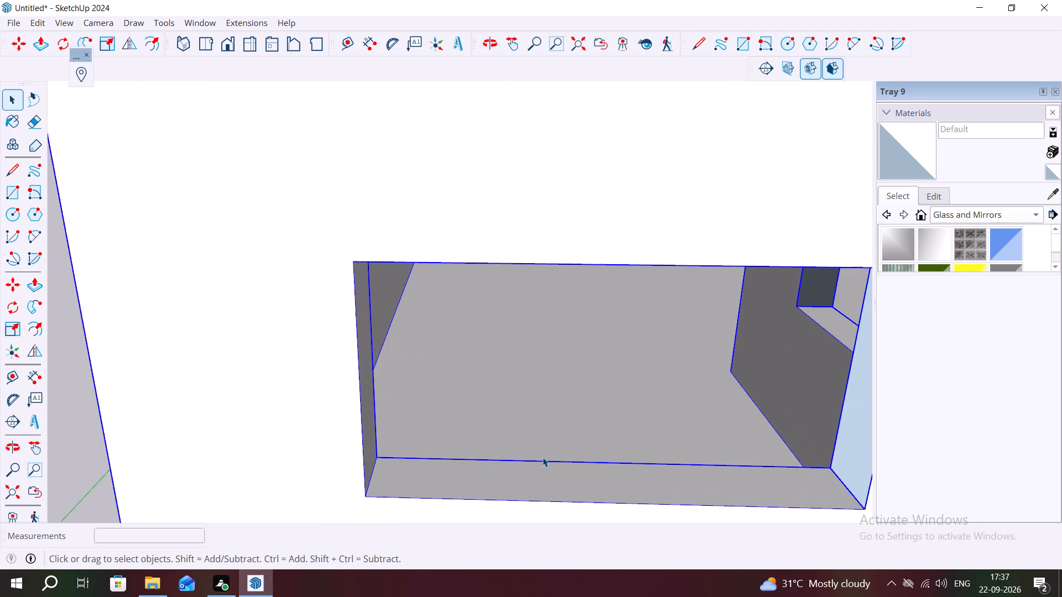
scroll(543, 457, down, 3)
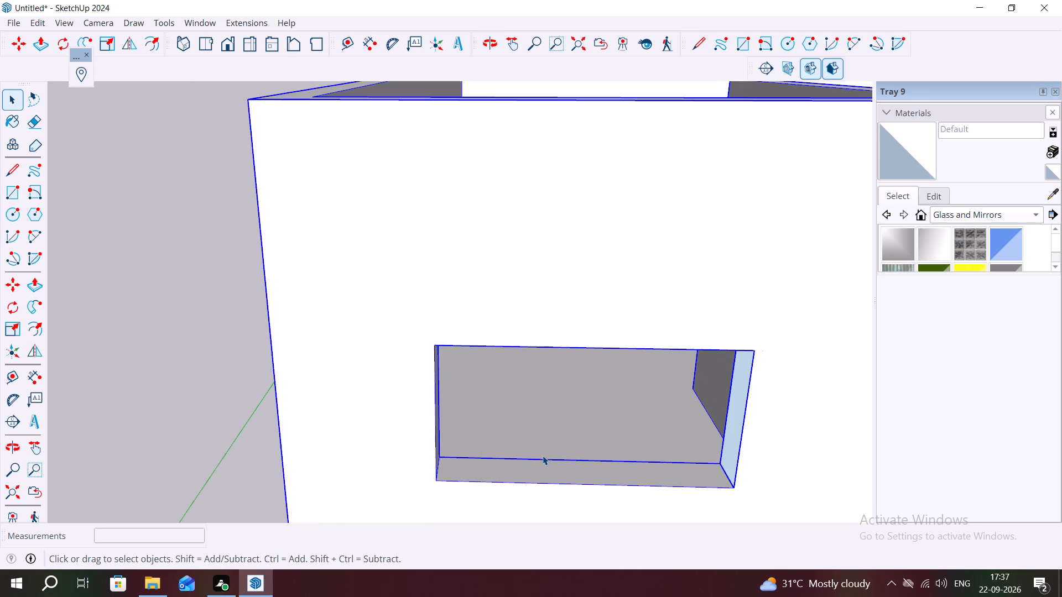
text(RE)
key(Escape)
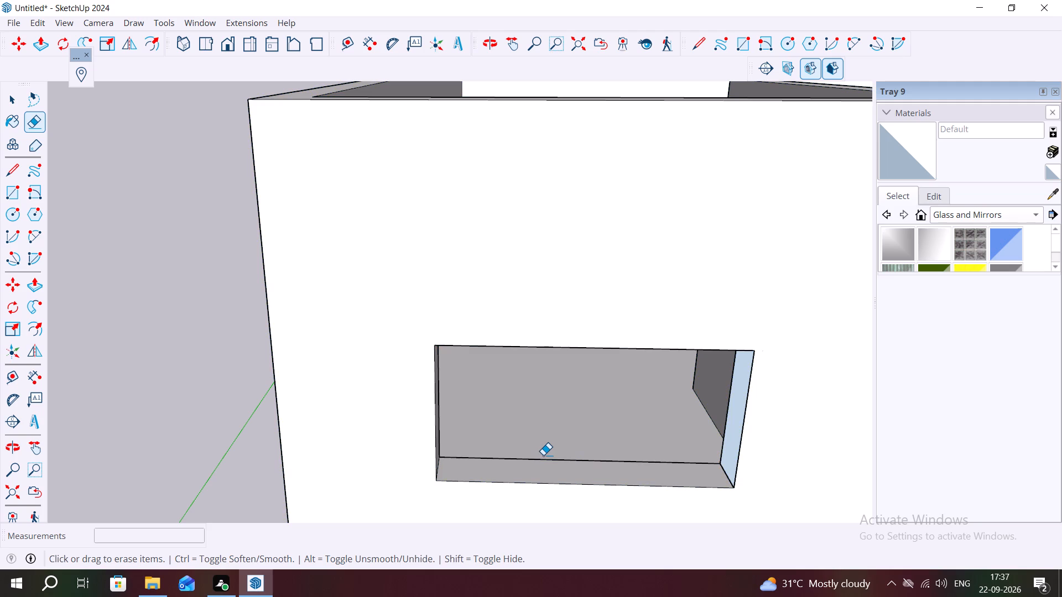
key(r)
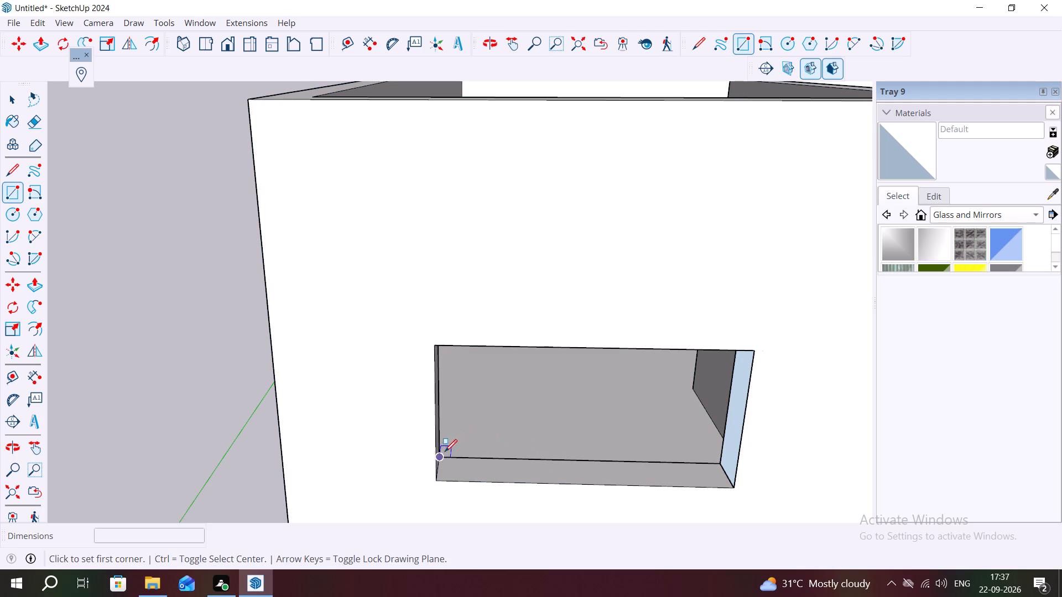
click(562, 462)
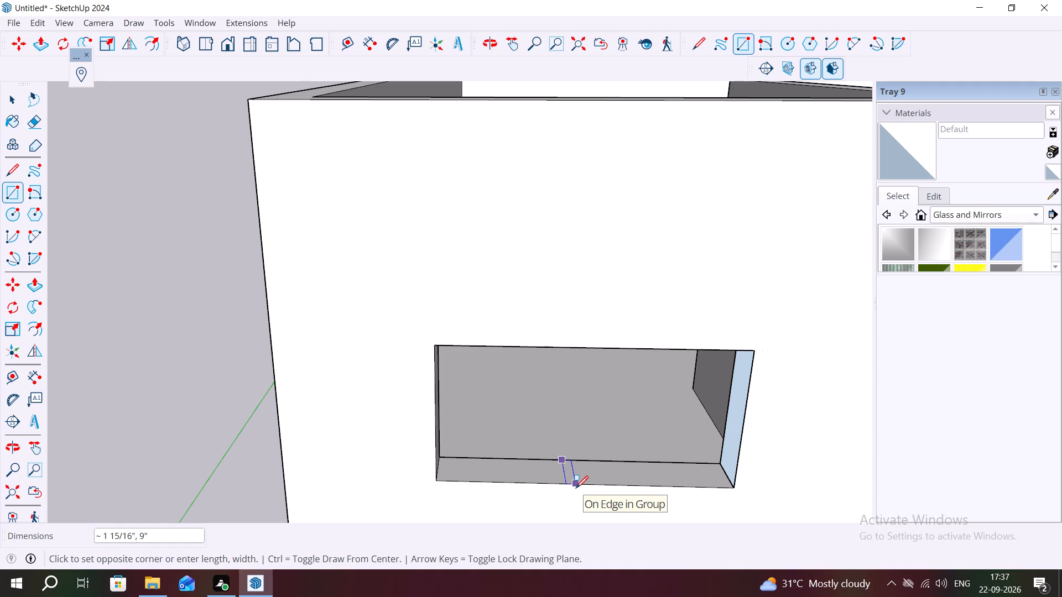
text(9")
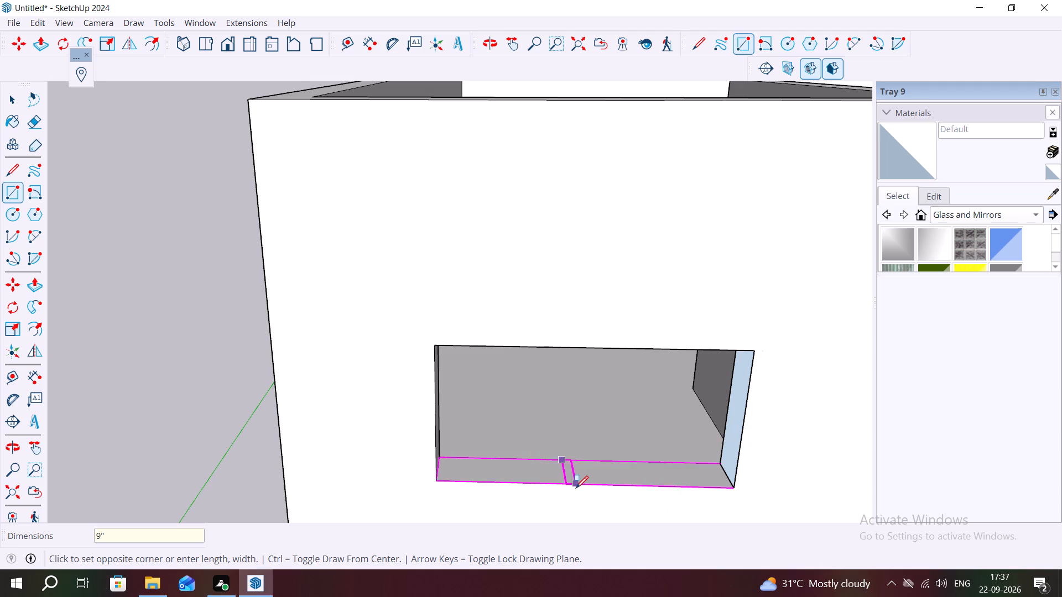
text(,9")
key(Return)
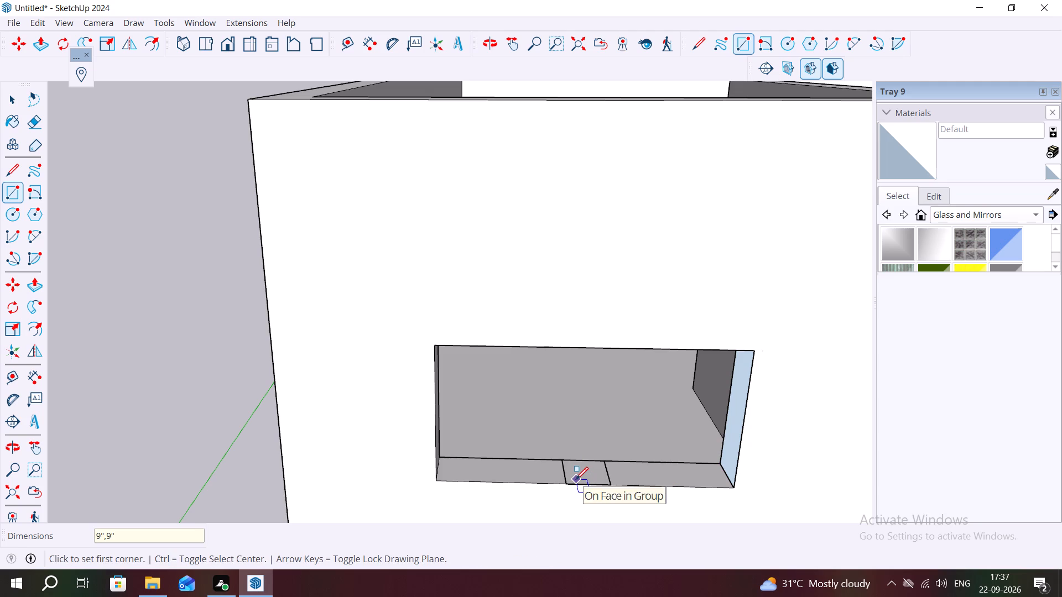
key(Escape)
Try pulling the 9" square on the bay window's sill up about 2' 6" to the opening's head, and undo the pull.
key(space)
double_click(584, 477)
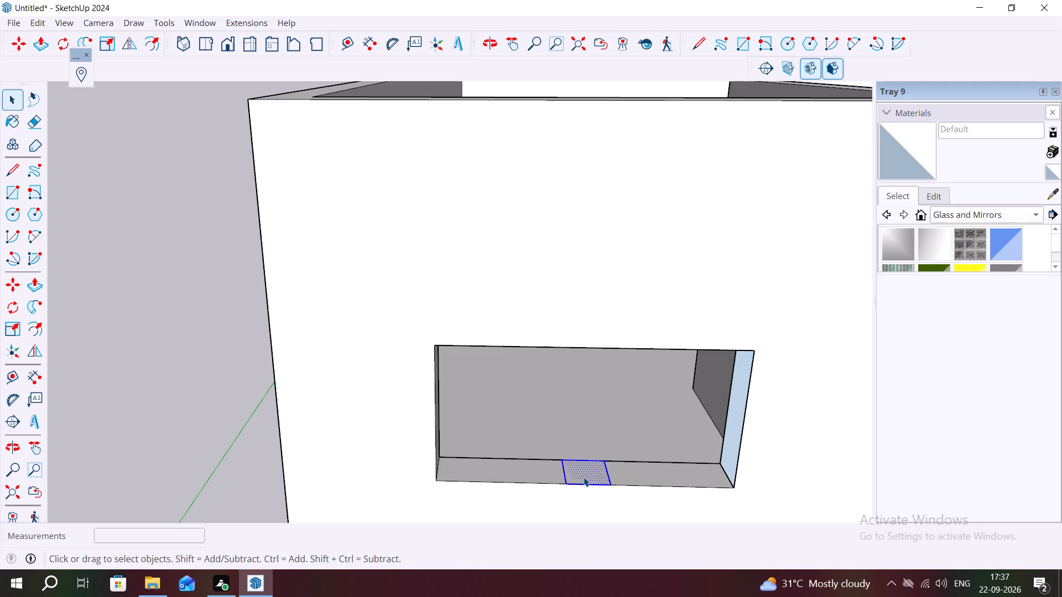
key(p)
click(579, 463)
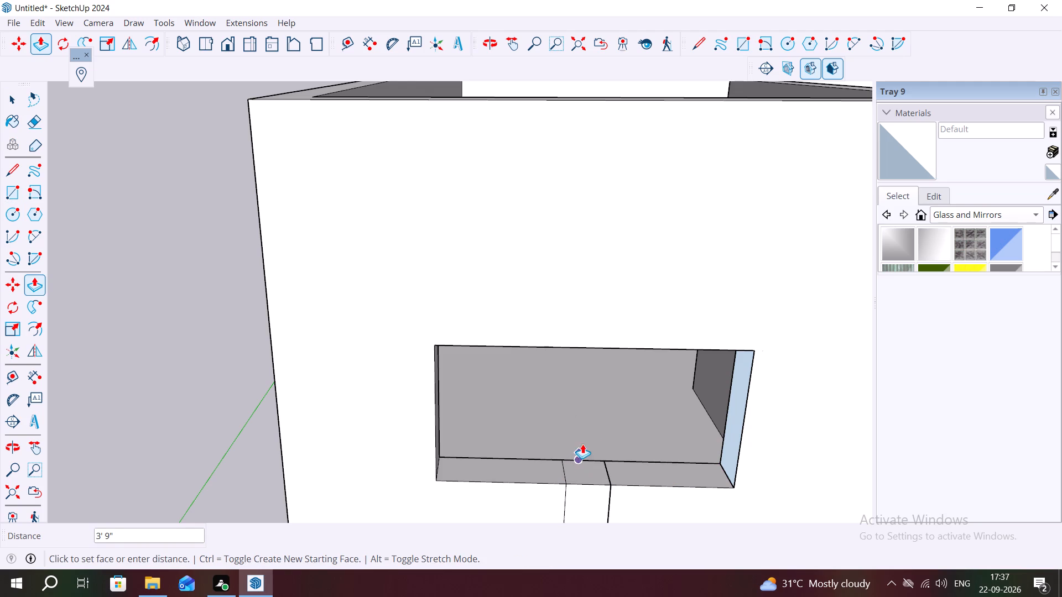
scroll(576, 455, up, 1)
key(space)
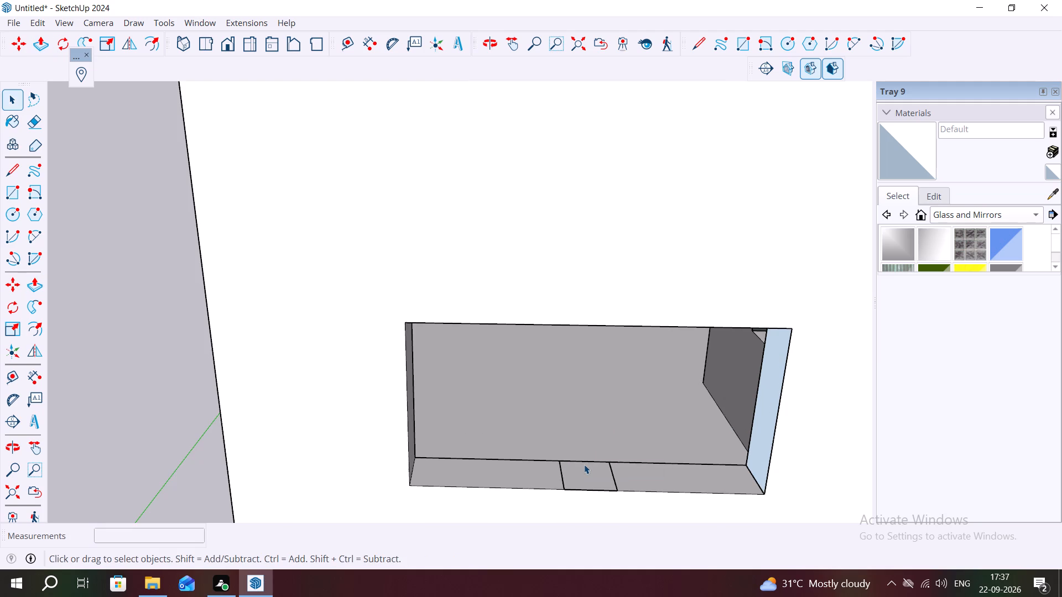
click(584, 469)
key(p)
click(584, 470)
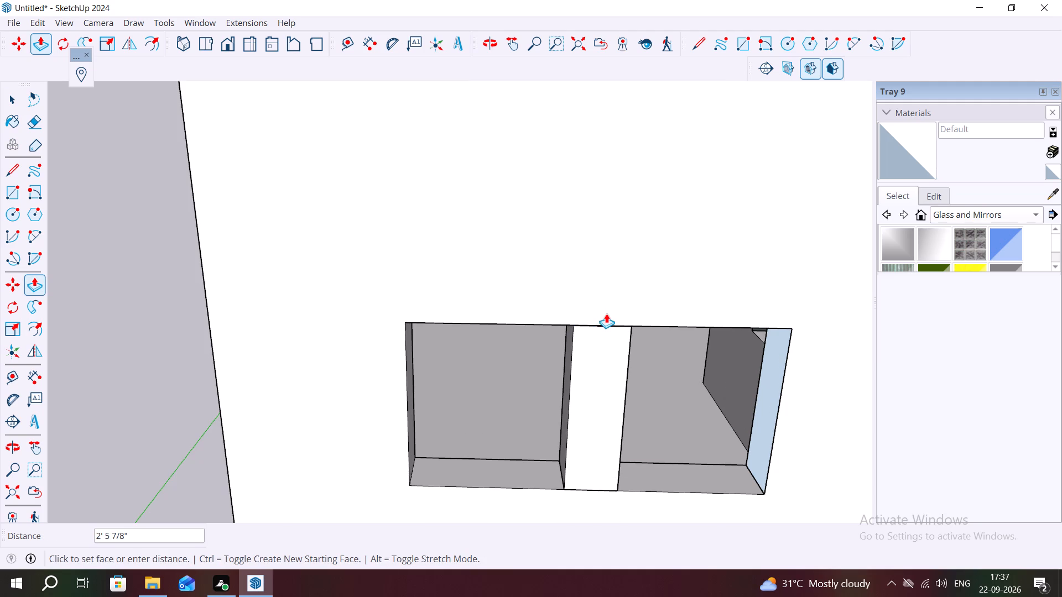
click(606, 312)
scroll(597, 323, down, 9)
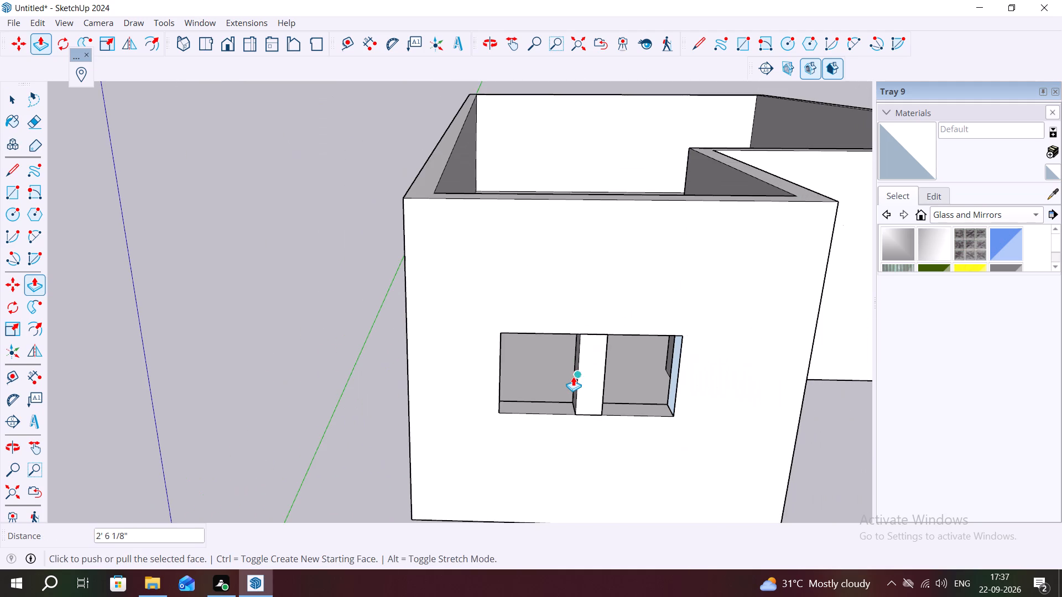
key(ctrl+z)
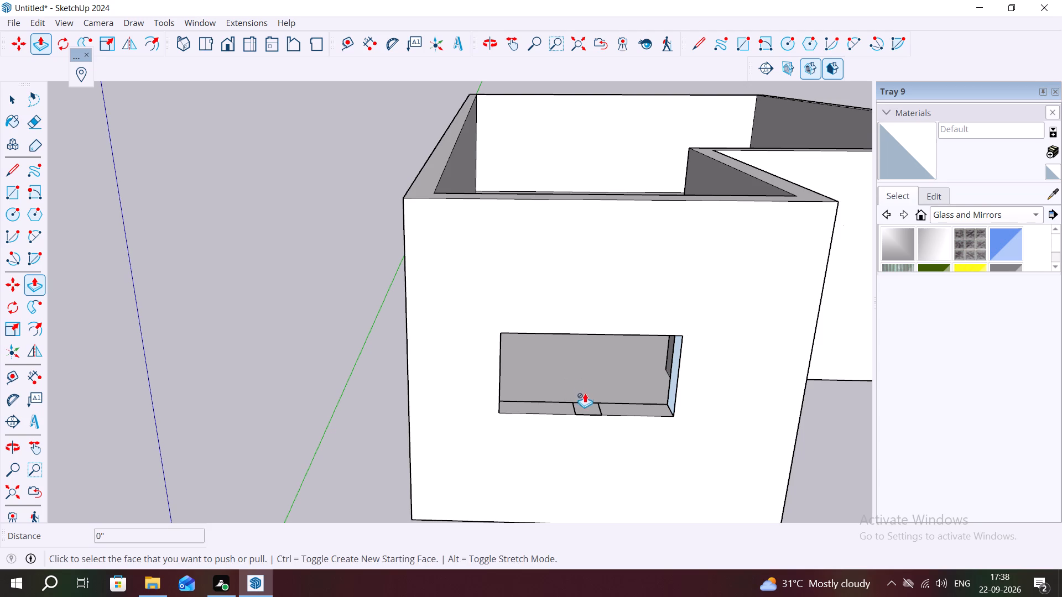
Copy the 9" square from the bay window's sill onto the sill of the window beside the door in the recessed front wall.
key(space)
triple_click(587, 406)
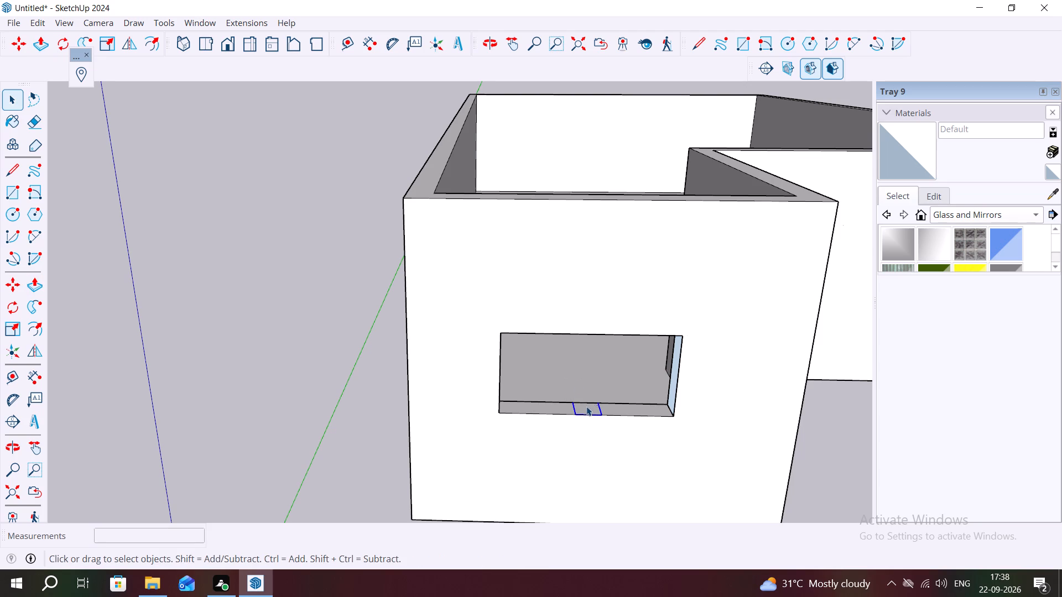
key(m)
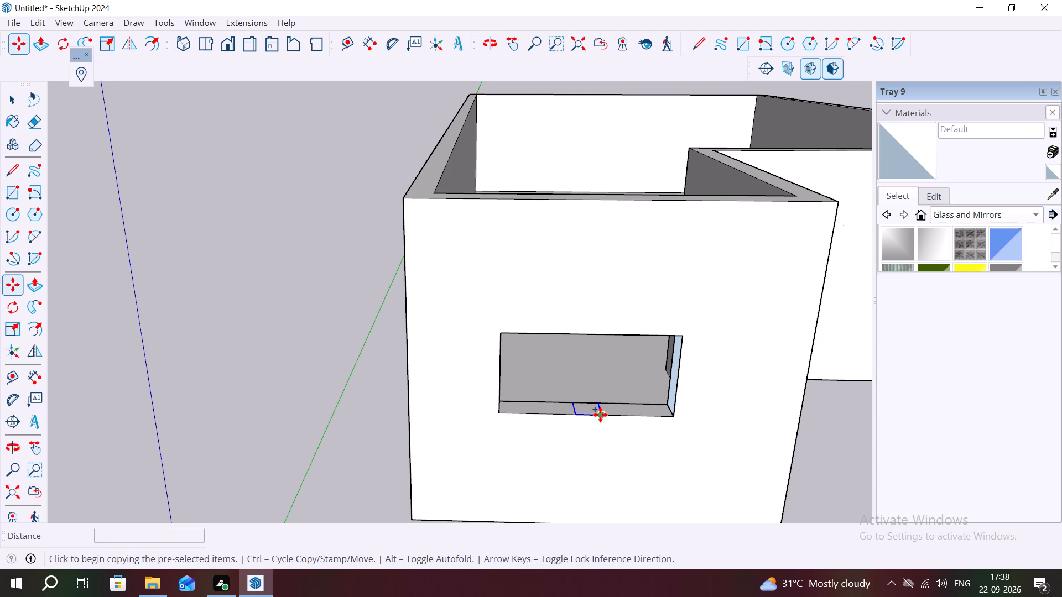
click(600, 415)
scroll(631, 409, down, 7)
middle_drag(877, 321, 831, 347)
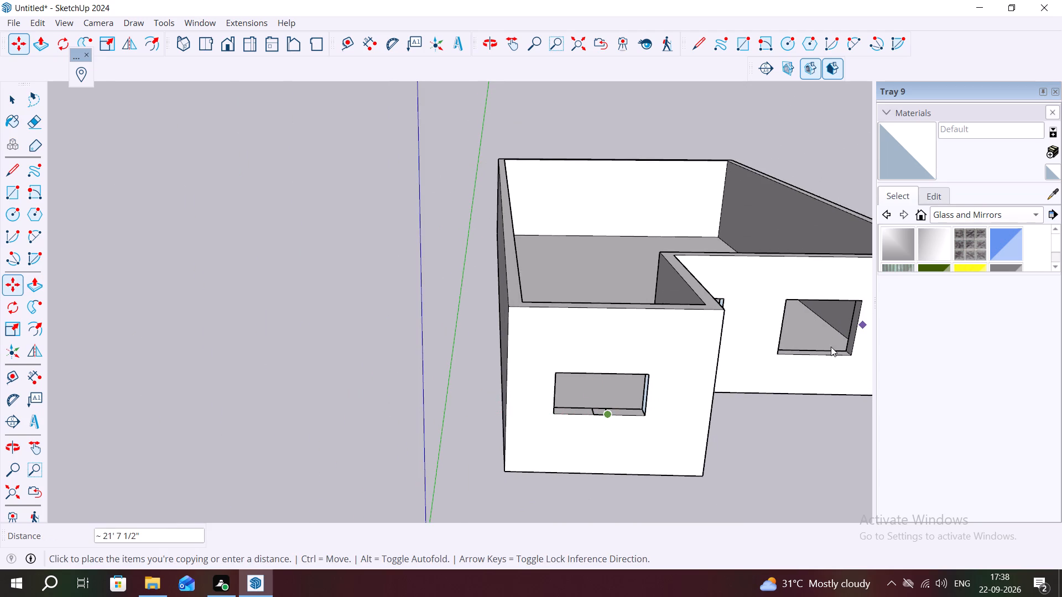
middle_drag(831, 347, 823, 350)
scroll(806, 339, up, 13)
scroll(810, 359, down, 1)
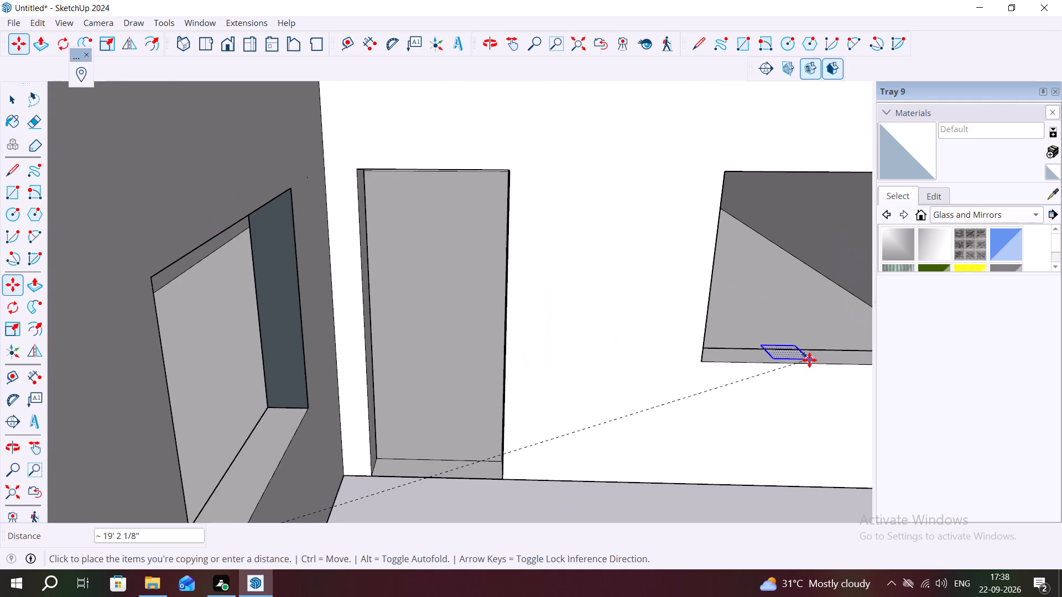
scroll(836, 356, up, 2)
scroll(813, 365, down, 11)
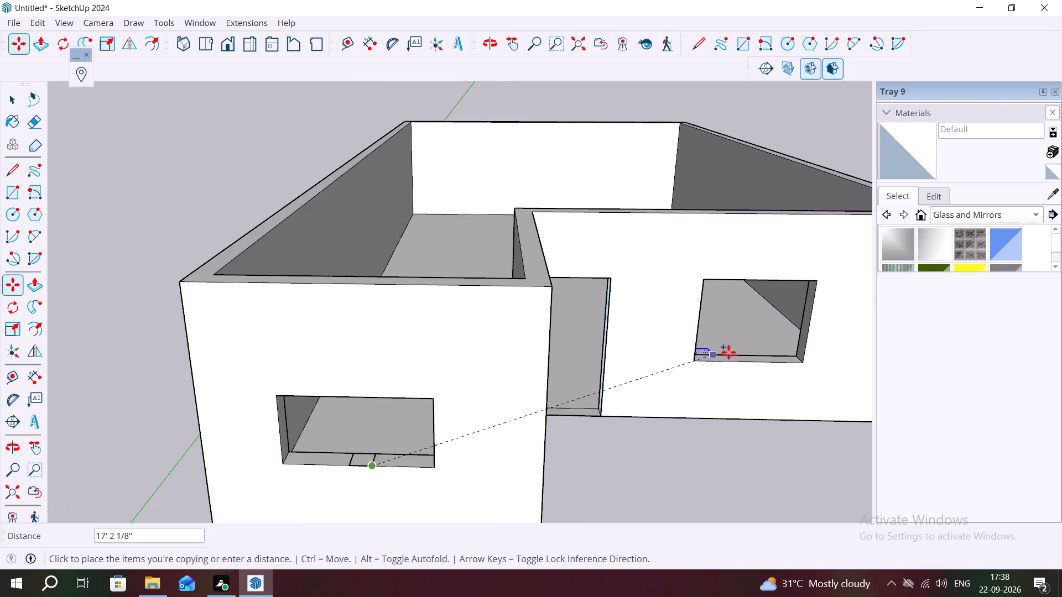
scroll(766, 354, up, 4)
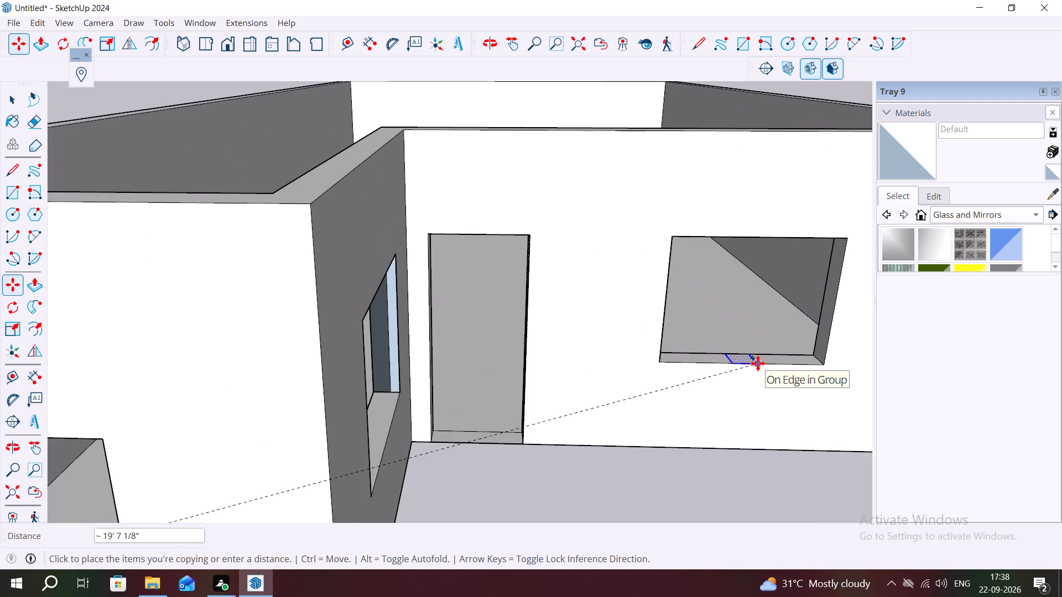
click(759, 363)
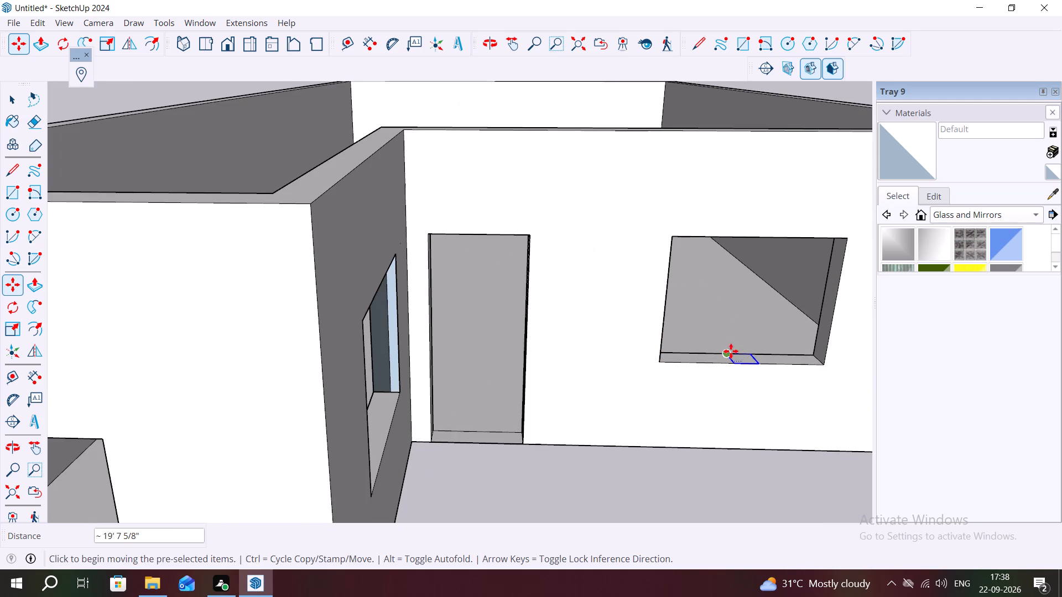
key(Escape)
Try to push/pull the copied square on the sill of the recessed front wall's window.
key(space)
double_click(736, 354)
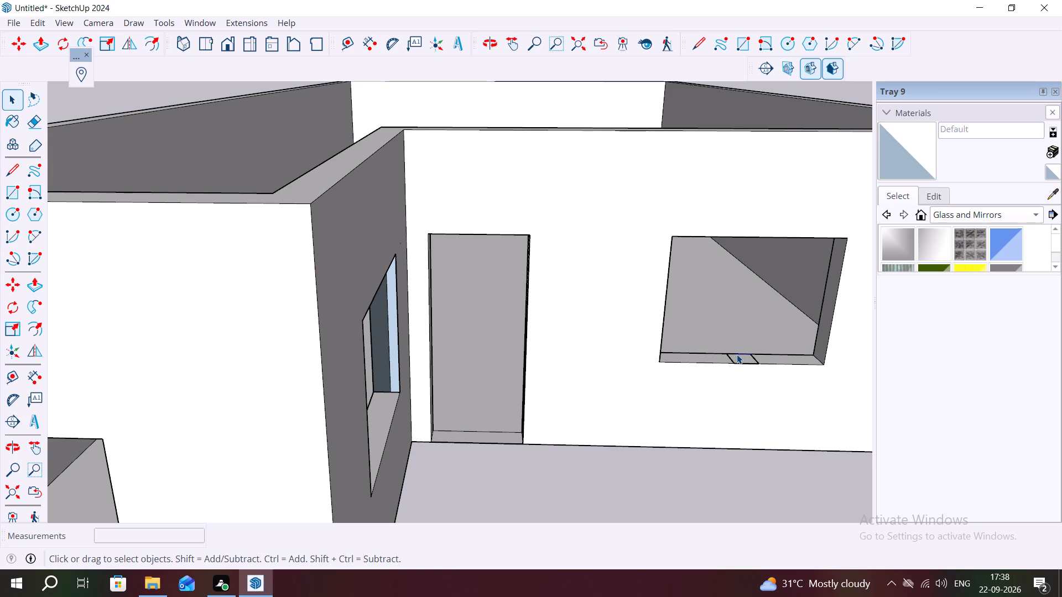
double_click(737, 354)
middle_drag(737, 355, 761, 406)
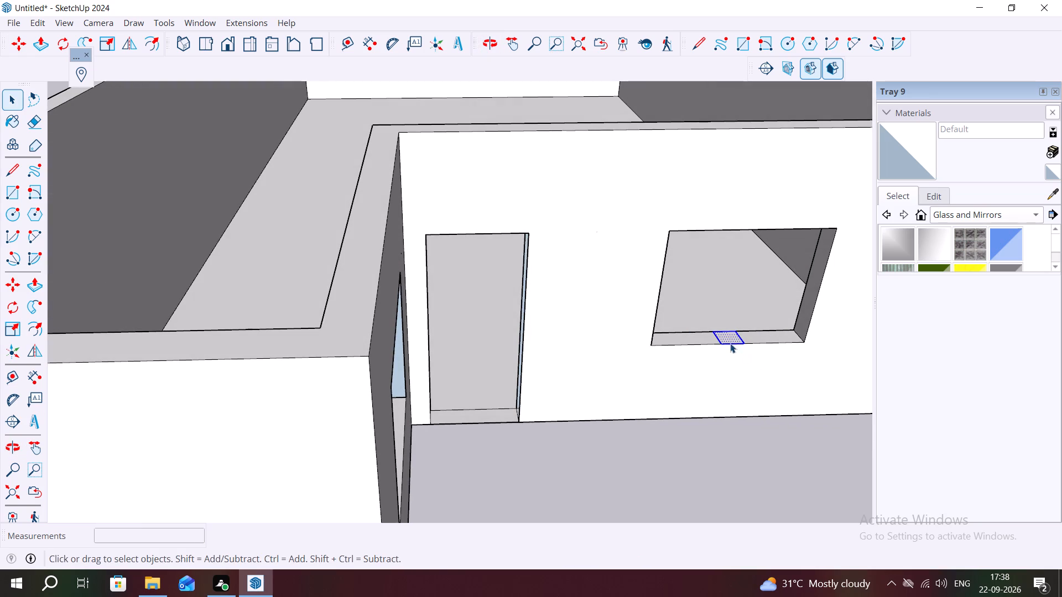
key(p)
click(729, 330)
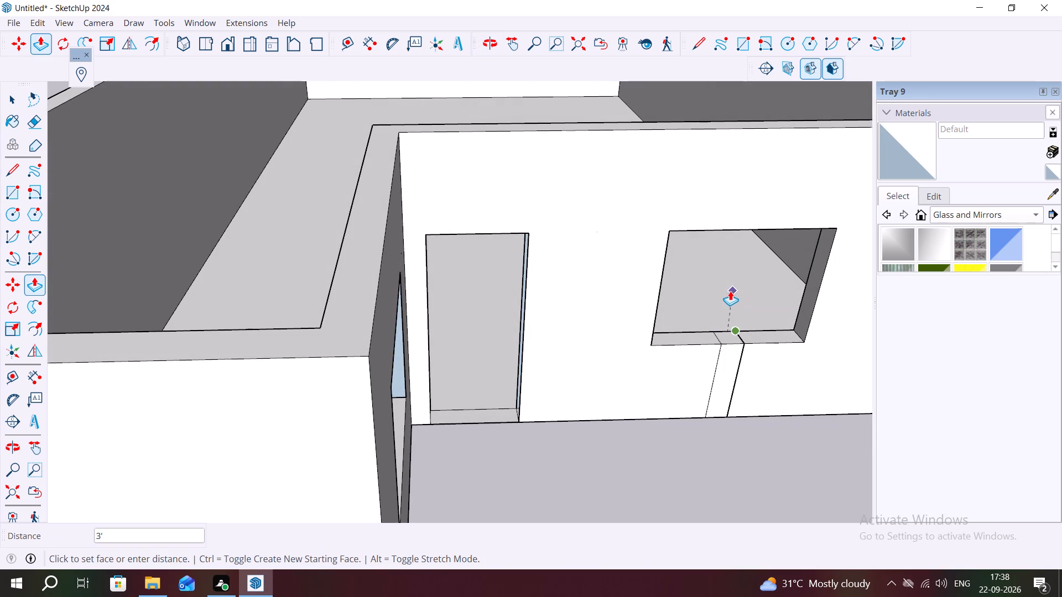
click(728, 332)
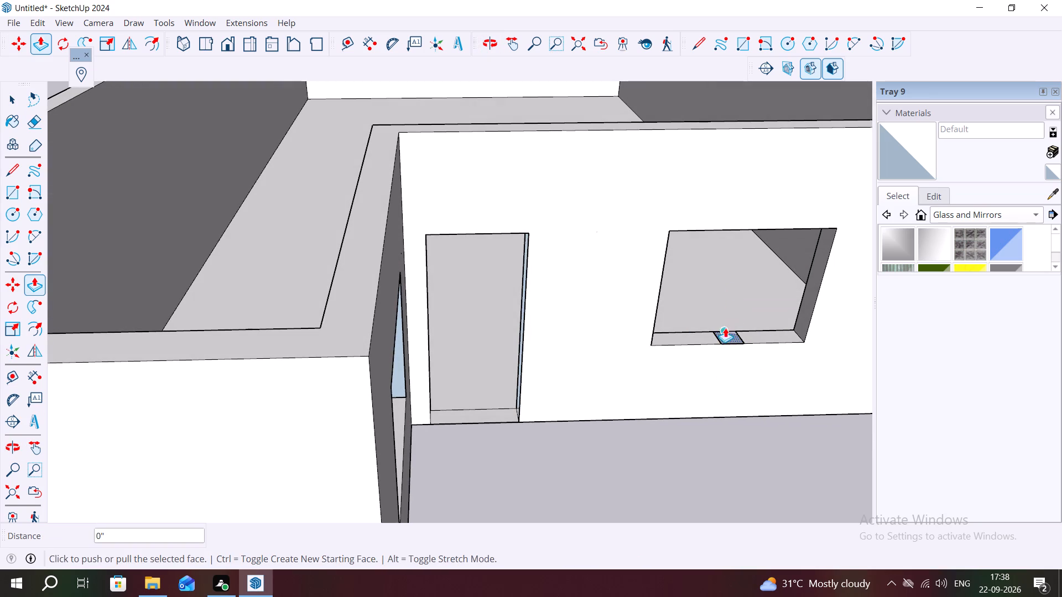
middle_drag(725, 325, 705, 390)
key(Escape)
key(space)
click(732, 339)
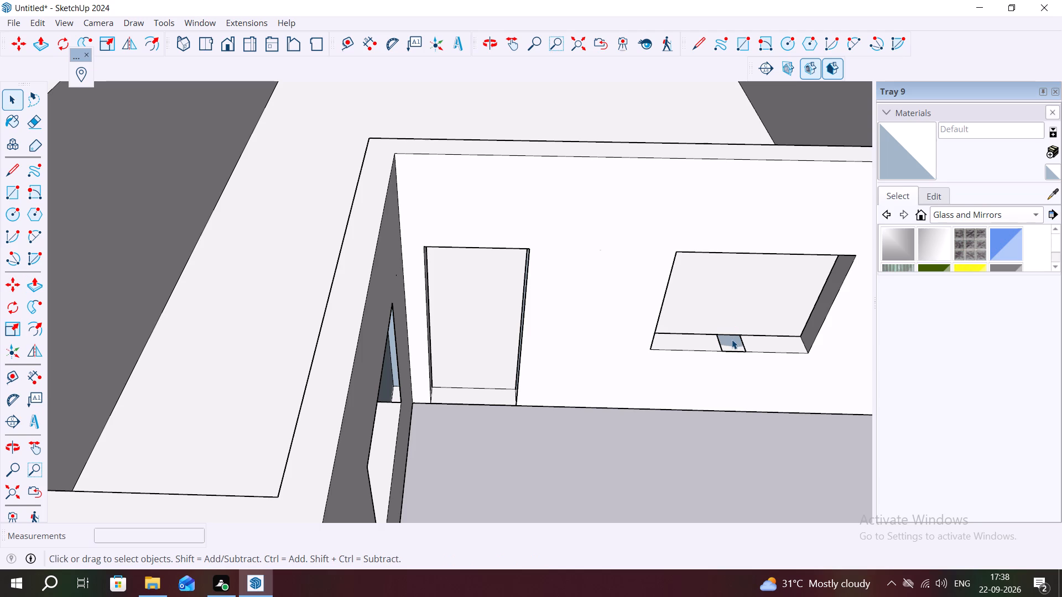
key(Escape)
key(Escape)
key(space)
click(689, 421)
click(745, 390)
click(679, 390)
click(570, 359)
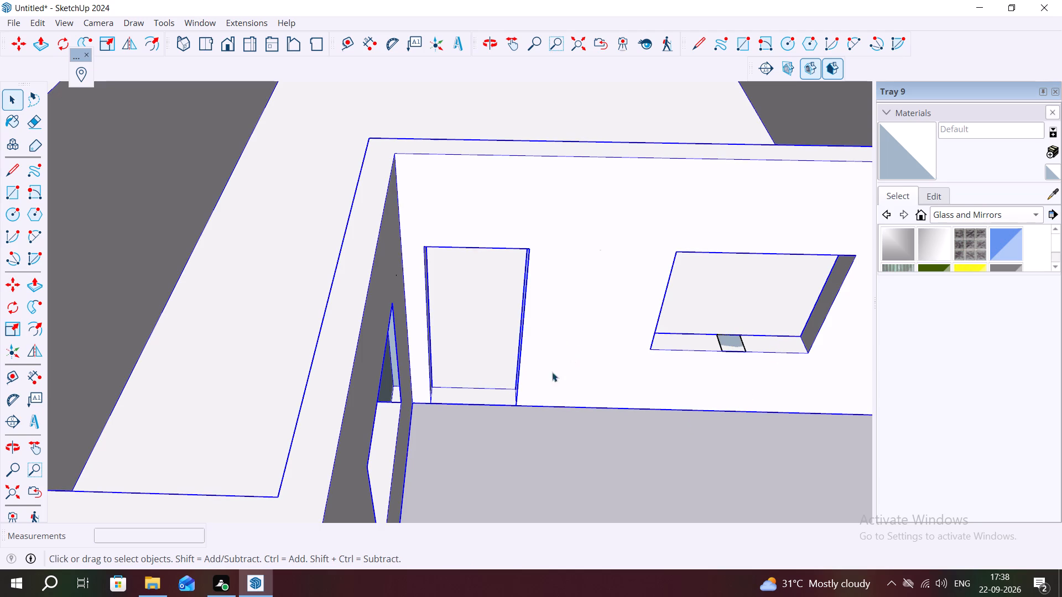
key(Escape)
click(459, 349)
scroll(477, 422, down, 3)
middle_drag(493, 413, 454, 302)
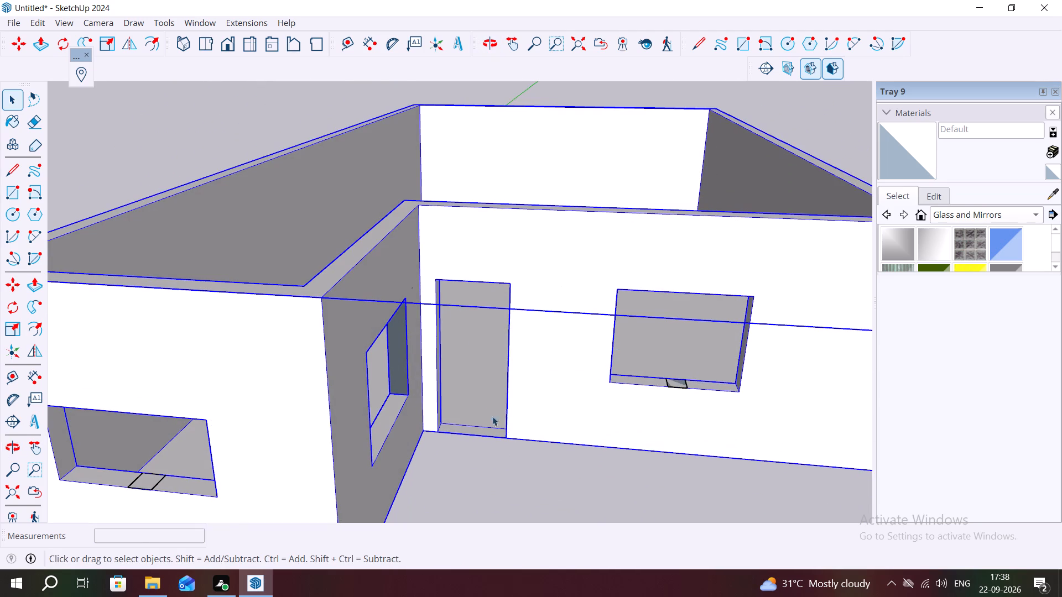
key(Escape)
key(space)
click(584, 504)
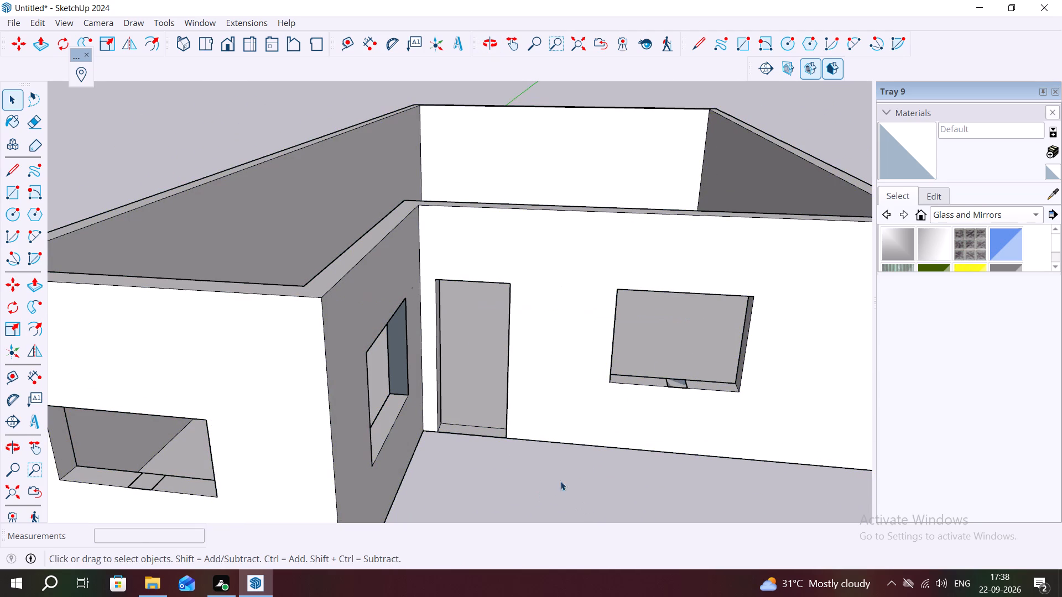
Pull the 9" square on the bay window's sill up about 2' 6" to the opening's head.
middle_drag(348, 464, 452, 438)
scroll(465, 444, down, 5)
scroll(669, 411, down, 2)
middle_drag(398, 475, 408, 527)
scroll(417, 479, up, 1)
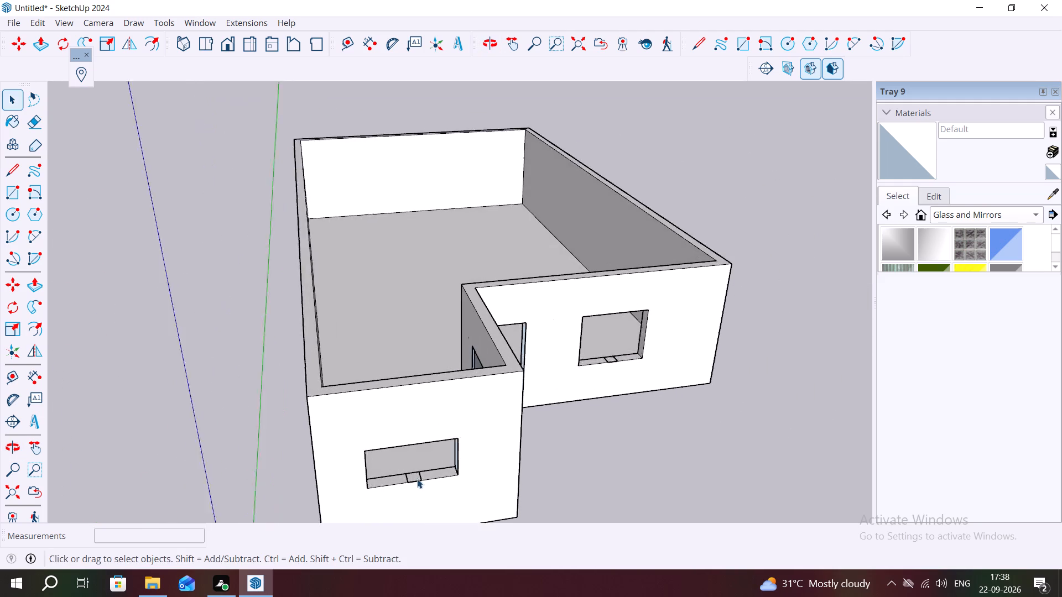
scroll(417, 479, up, 6)
click(415, 479)
key(p)
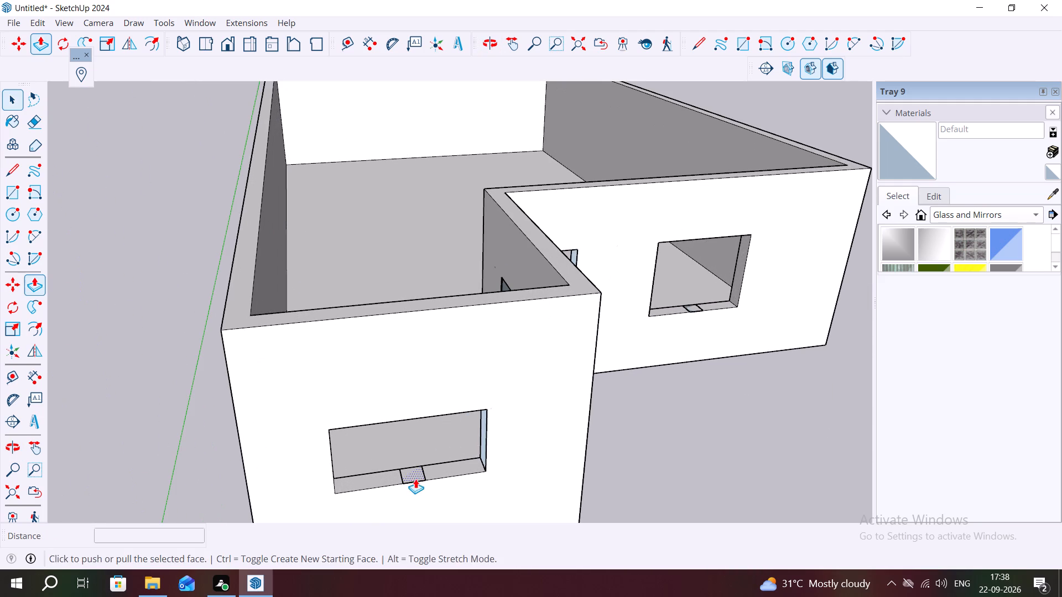
click(417, 468)
click(413, 465)
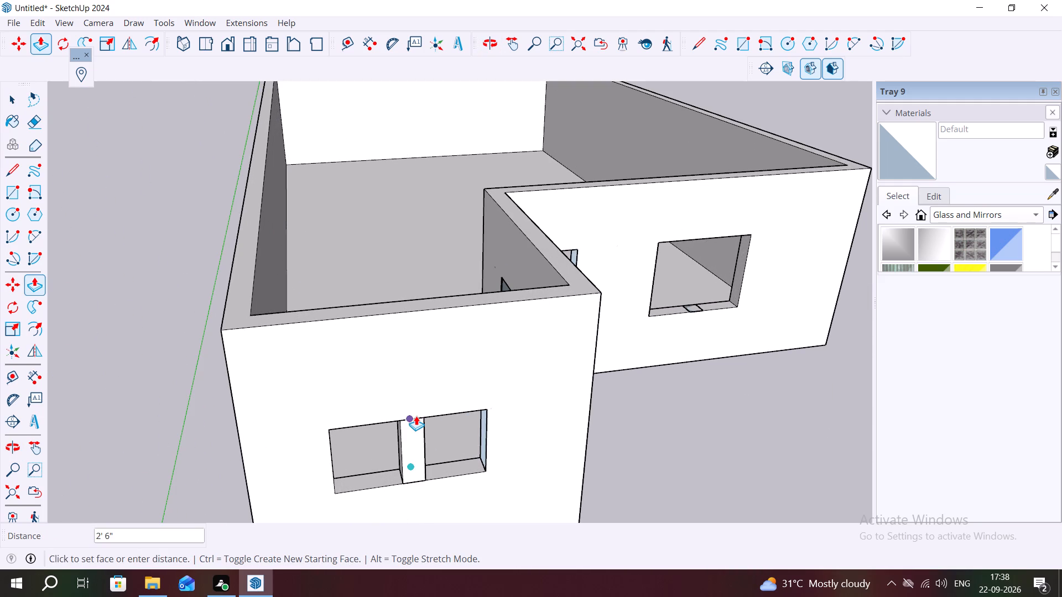
scroll(412, 409, up, 5)
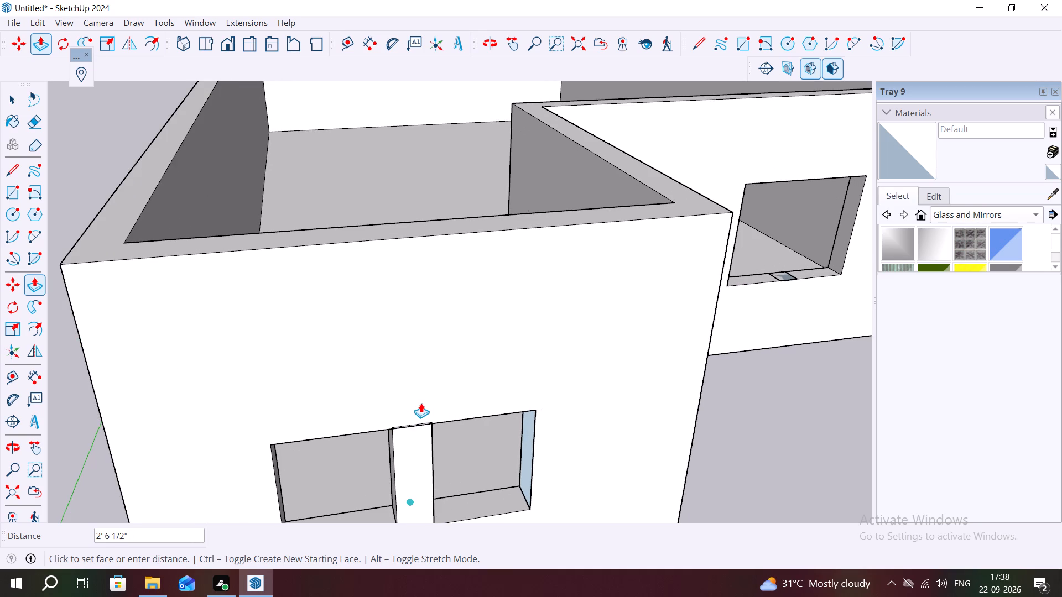
click(421, 404)
middle_drag(443, 459, 405, 420)
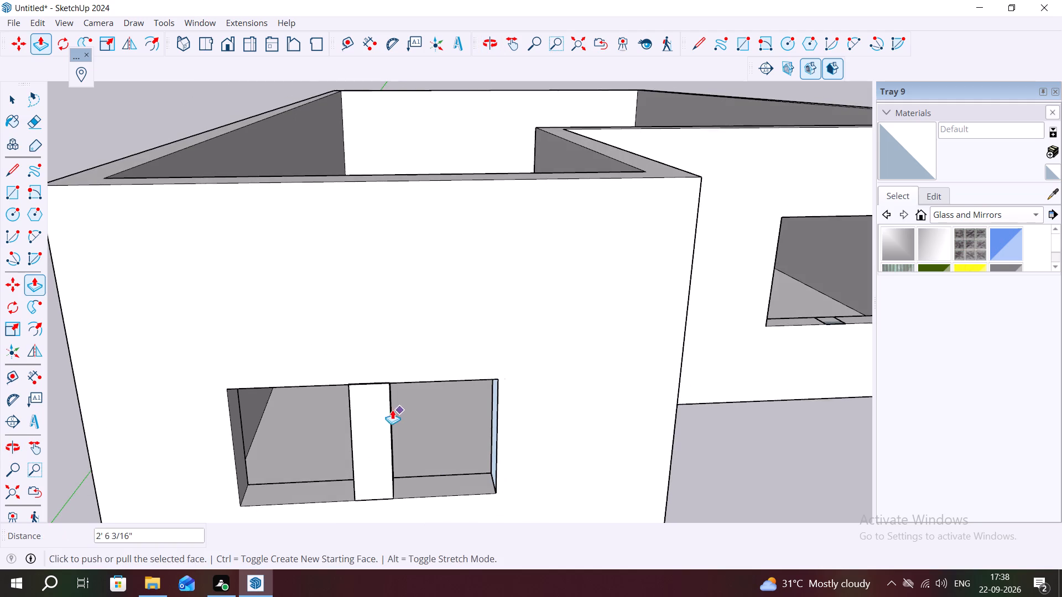
scroll(372, 393, up, 12)
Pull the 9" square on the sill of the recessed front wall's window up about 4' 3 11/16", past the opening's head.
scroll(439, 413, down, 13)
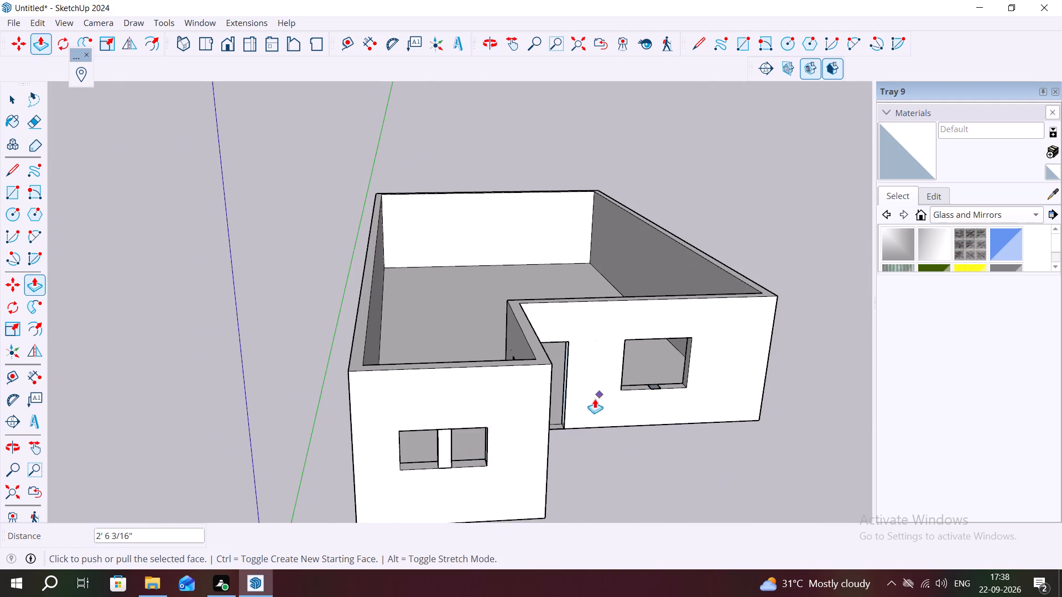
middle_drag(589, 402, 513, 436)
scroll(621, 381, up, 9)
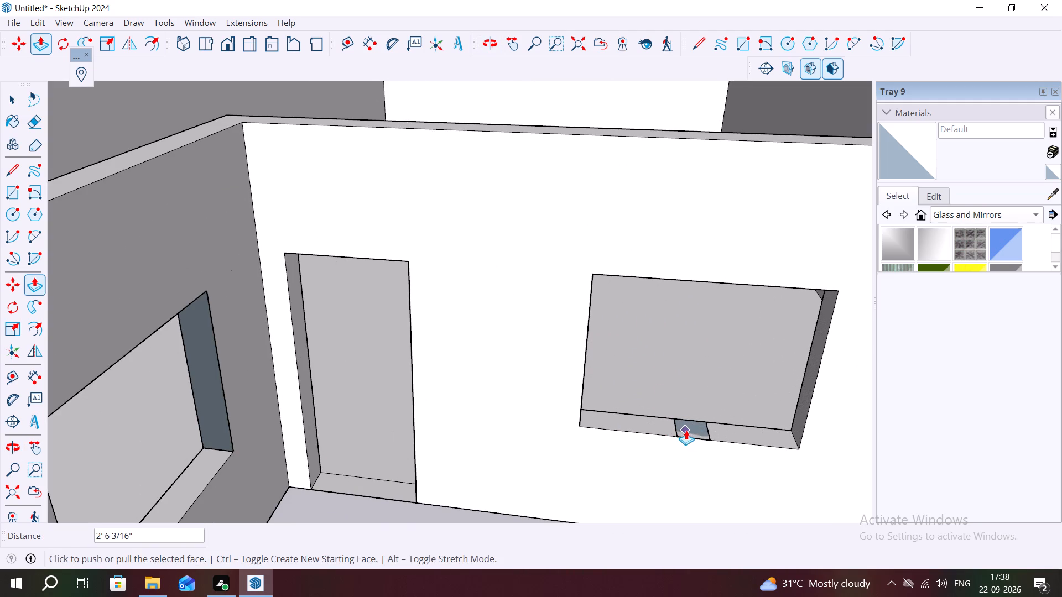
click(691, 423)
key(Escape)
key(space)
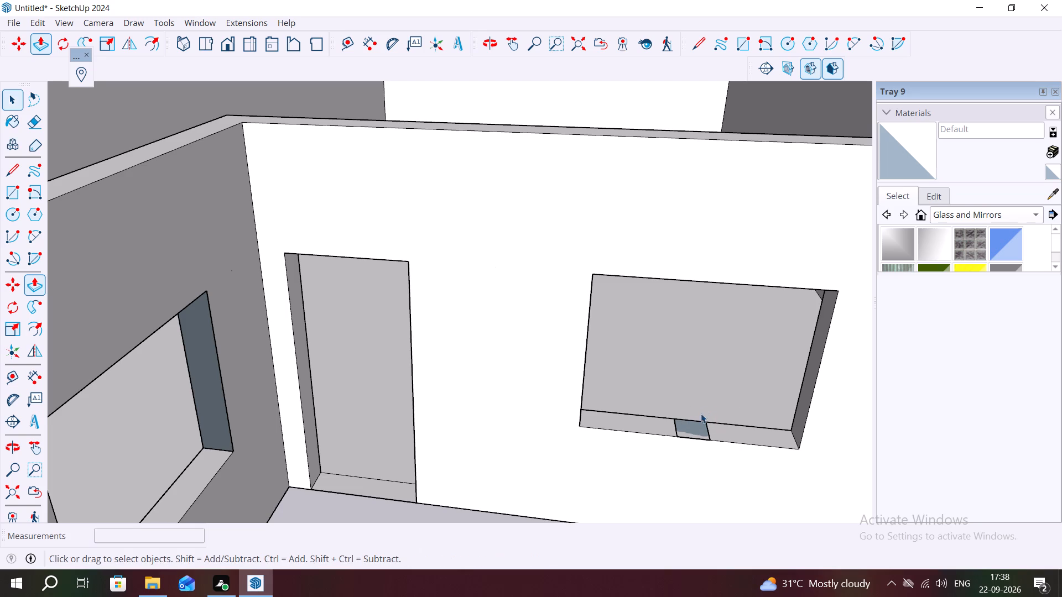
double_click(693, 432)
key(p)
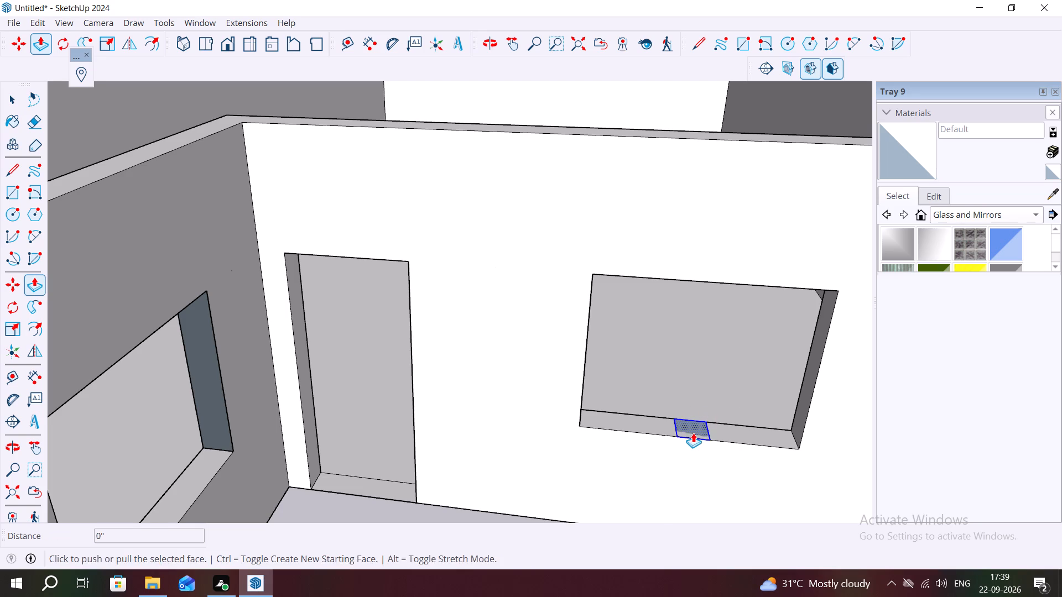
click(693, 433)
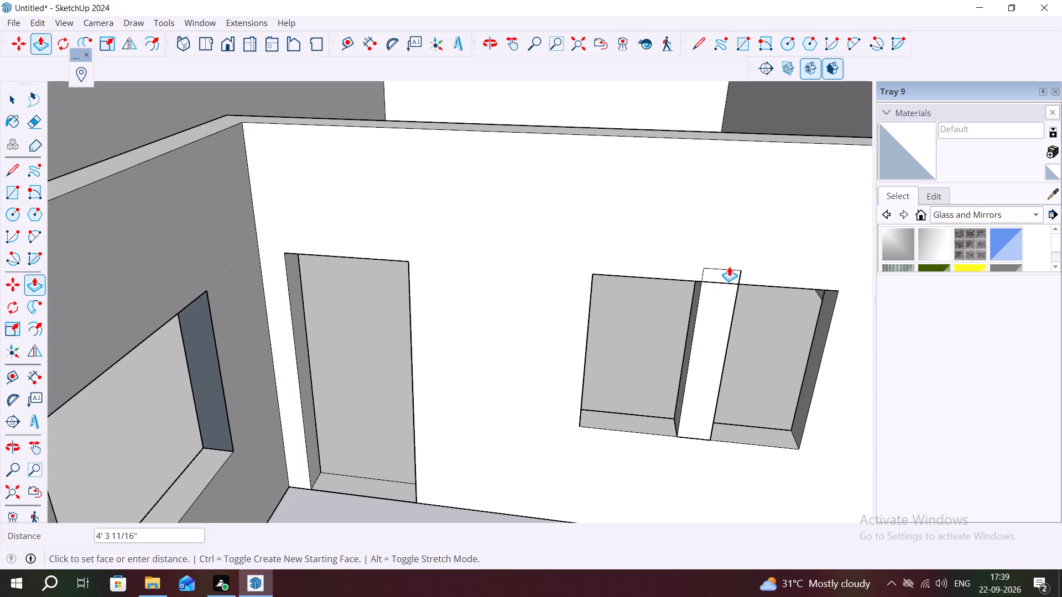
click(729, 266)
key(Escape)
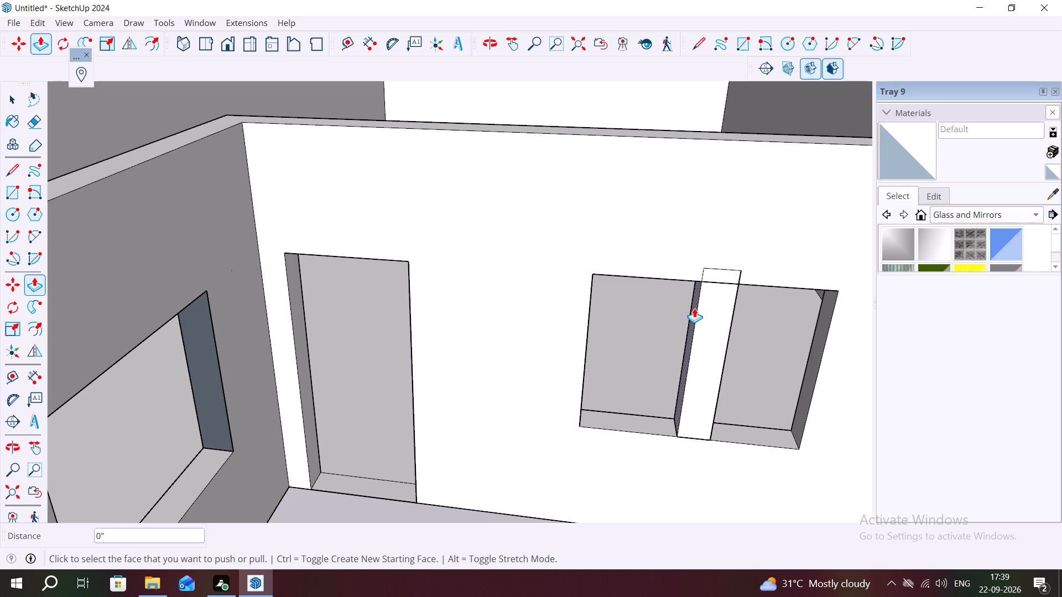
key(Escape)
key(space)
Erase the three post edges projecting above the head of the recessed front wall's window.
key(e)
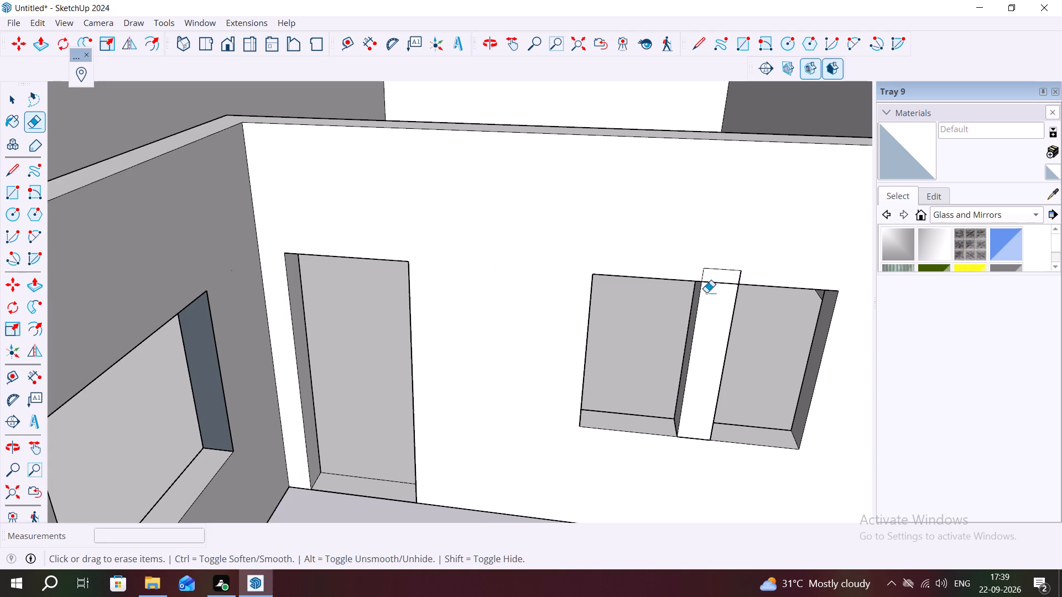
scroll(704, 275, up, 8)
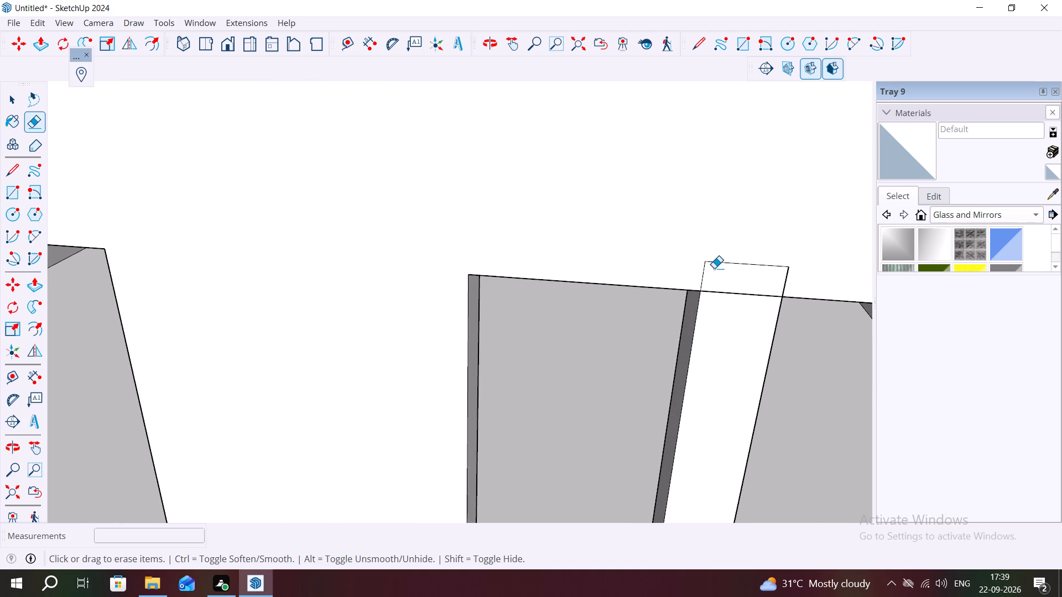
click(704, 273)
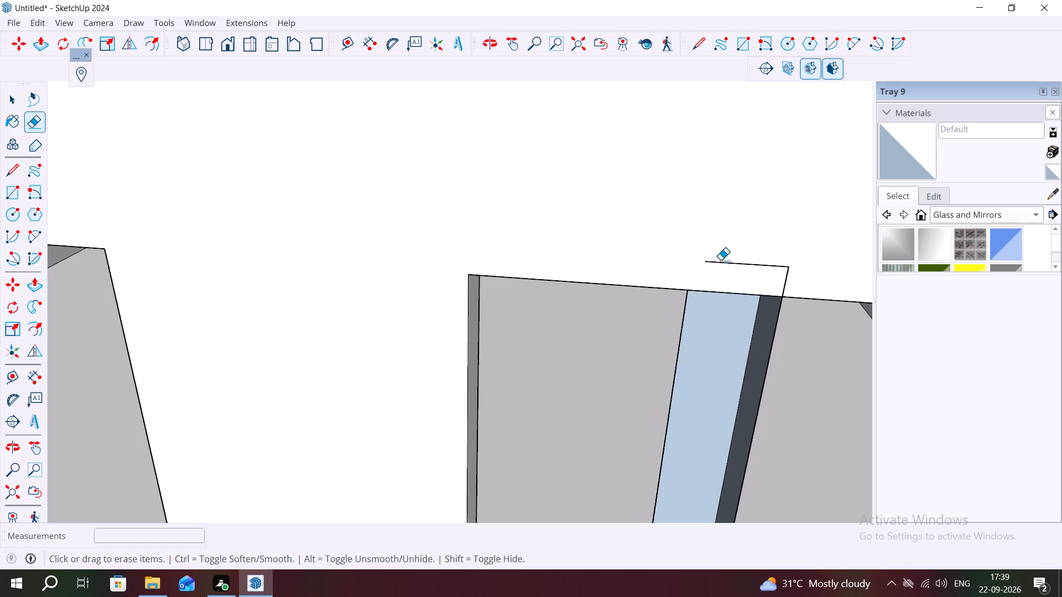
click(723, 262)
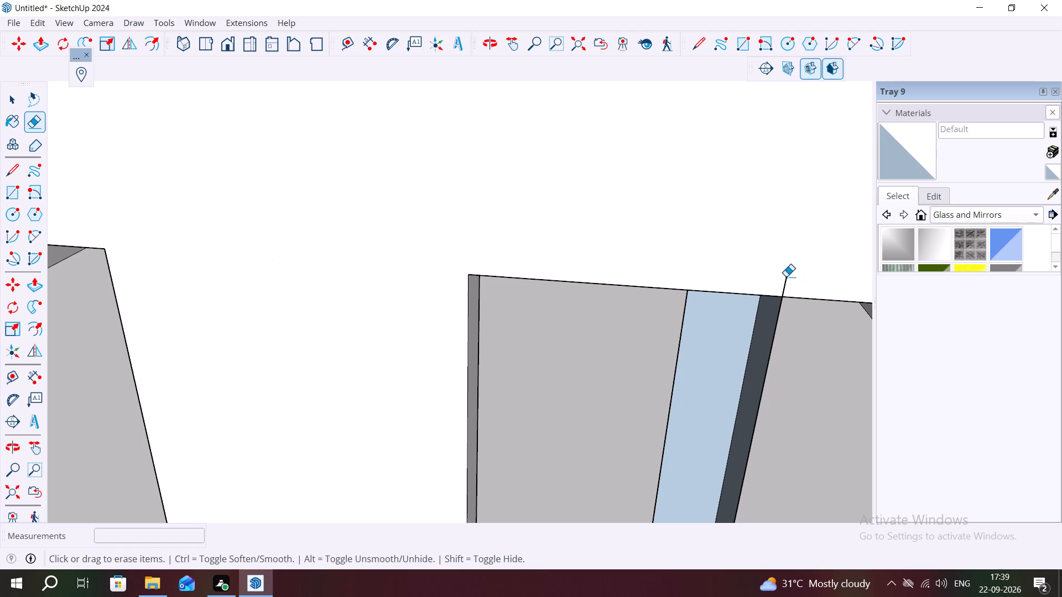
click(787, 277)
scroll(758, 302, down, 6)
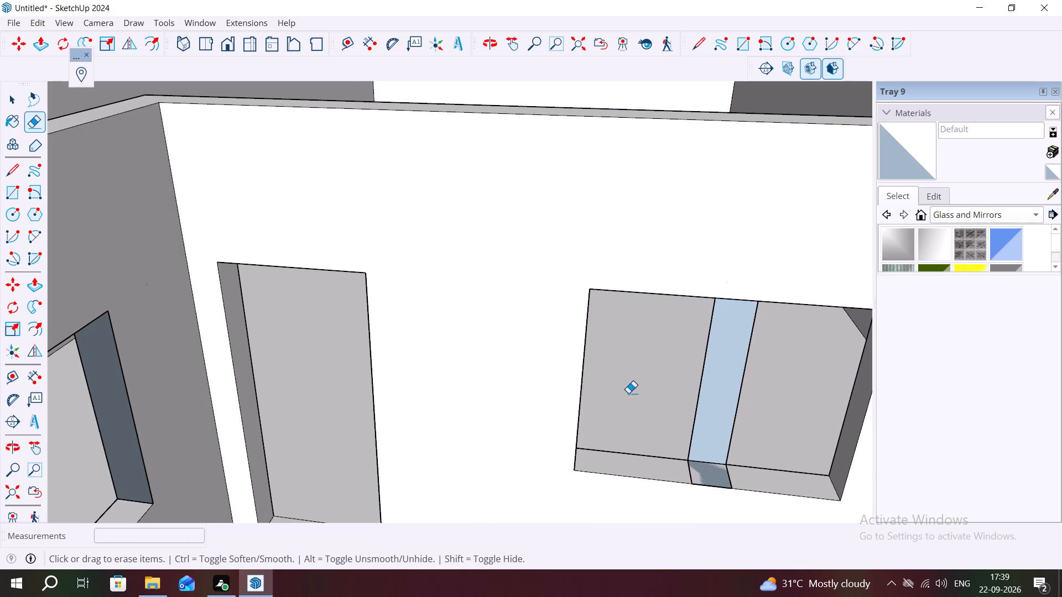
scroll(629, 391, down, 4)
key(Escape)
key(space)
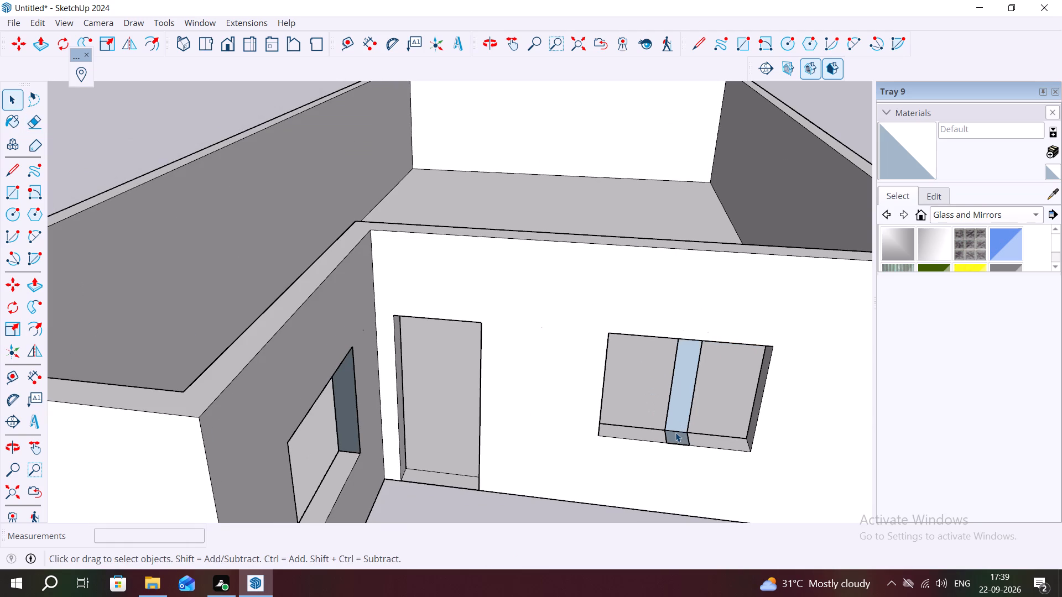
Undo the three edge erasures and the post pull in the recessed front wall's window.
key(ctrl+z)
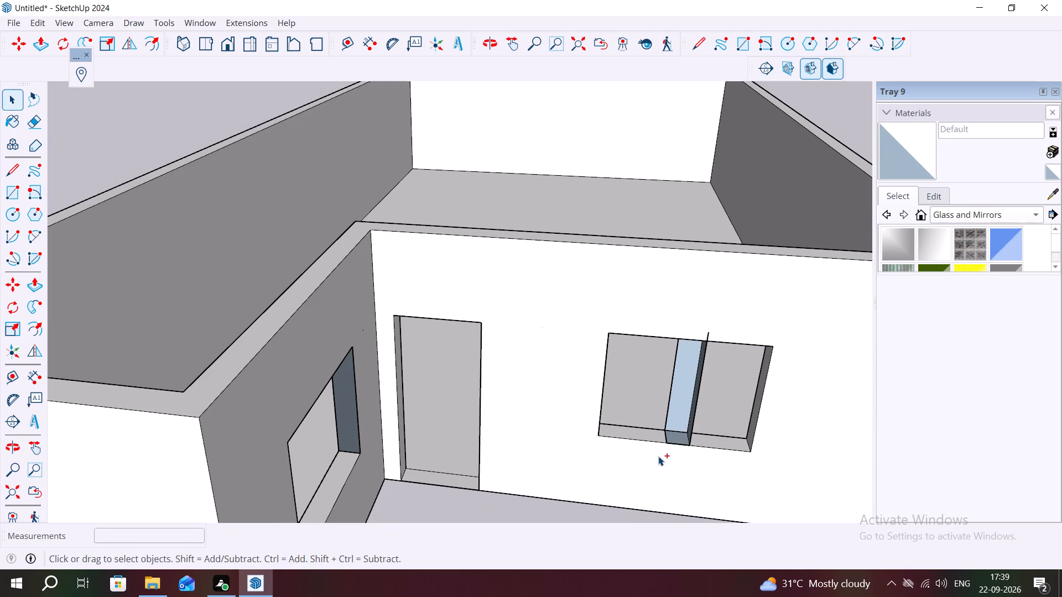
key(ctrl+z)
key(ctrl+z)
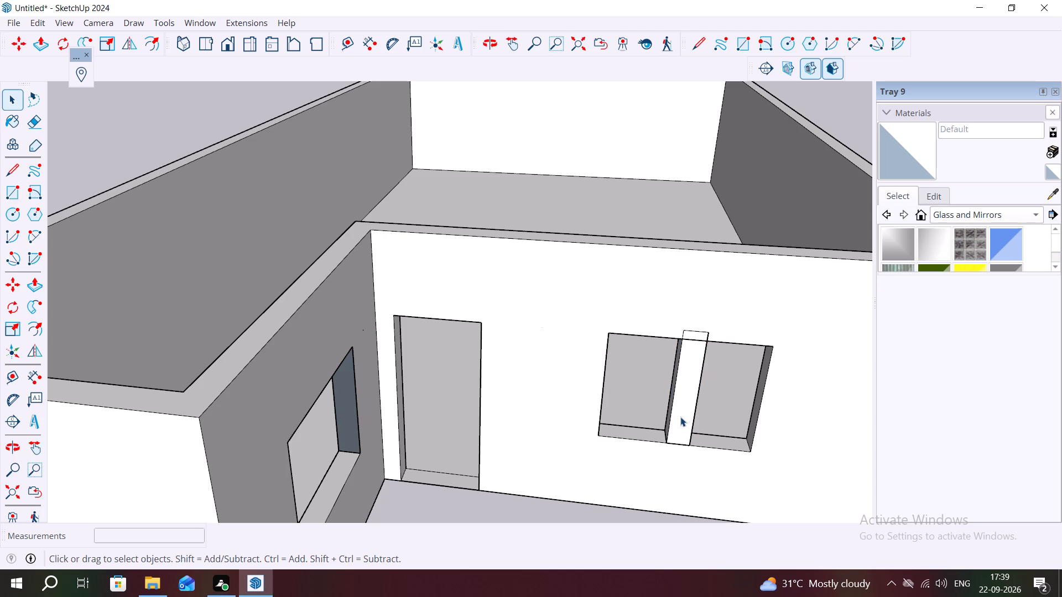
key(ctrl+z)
Pull the 9" square on the recessed front wall's window sill up 4' to the opening's head.
key(p)
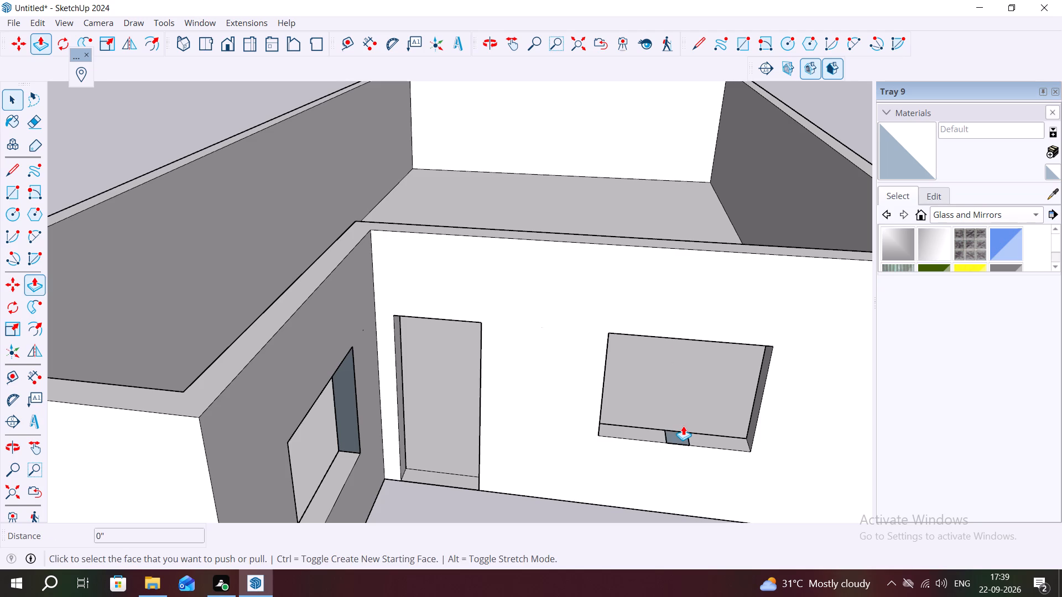
click(683, 426)
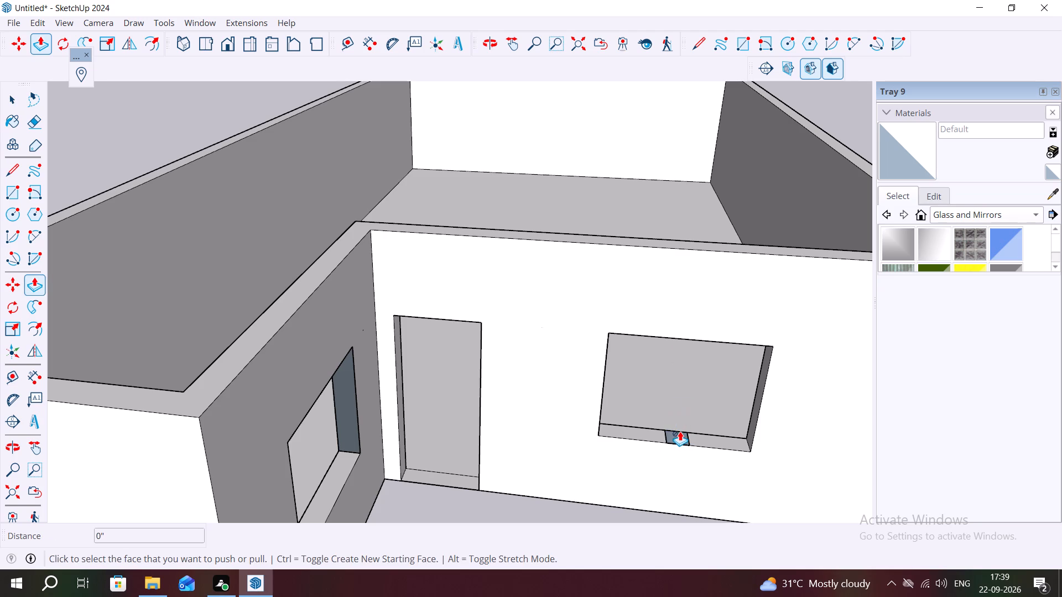
click(680, 431)
scroll(678, 423, up, 3)
key(space)
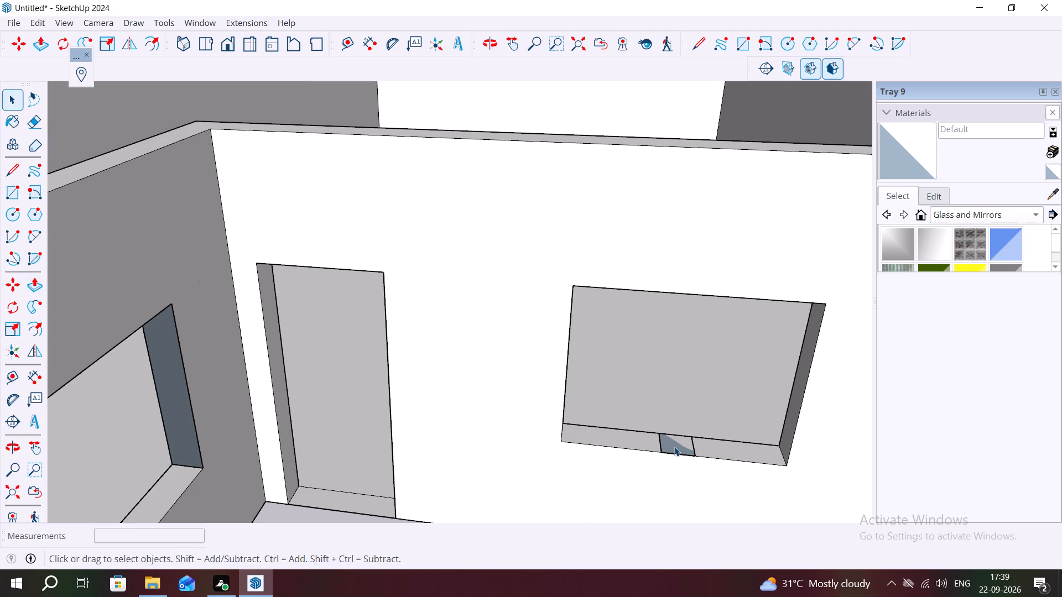
click(674, 447)
key(p)
click(676, 441)
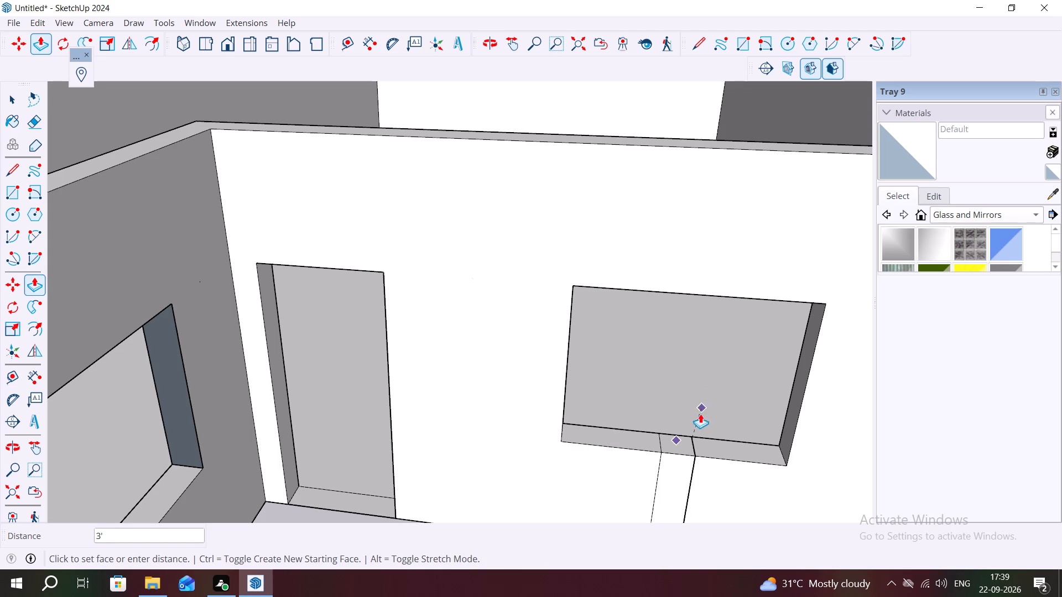
scroll(691, 427, up, 1)
scroll(681, 427, down, 2)
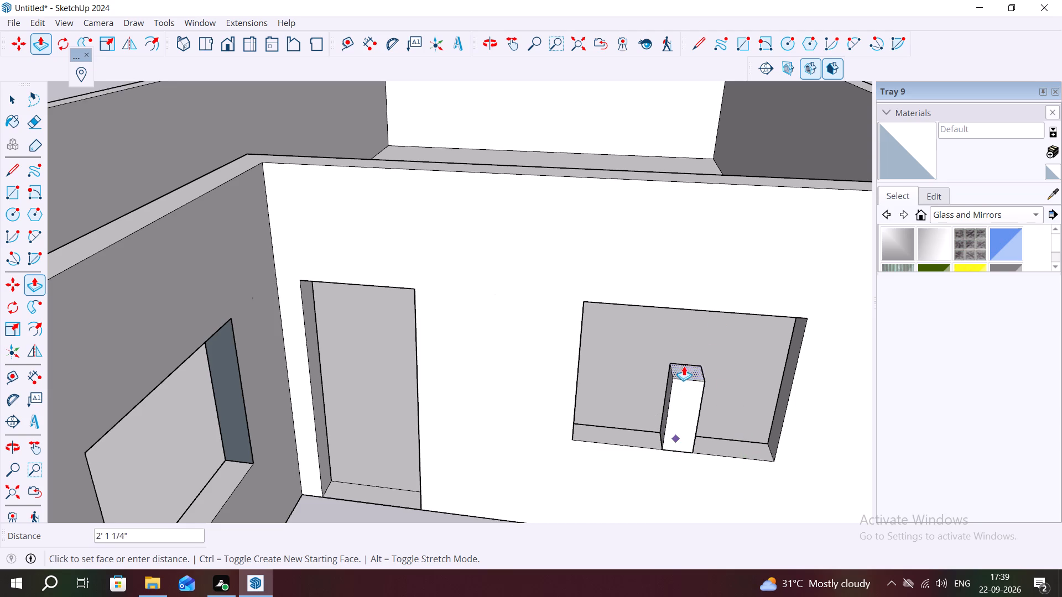
scroll(705, 317, up, 8)
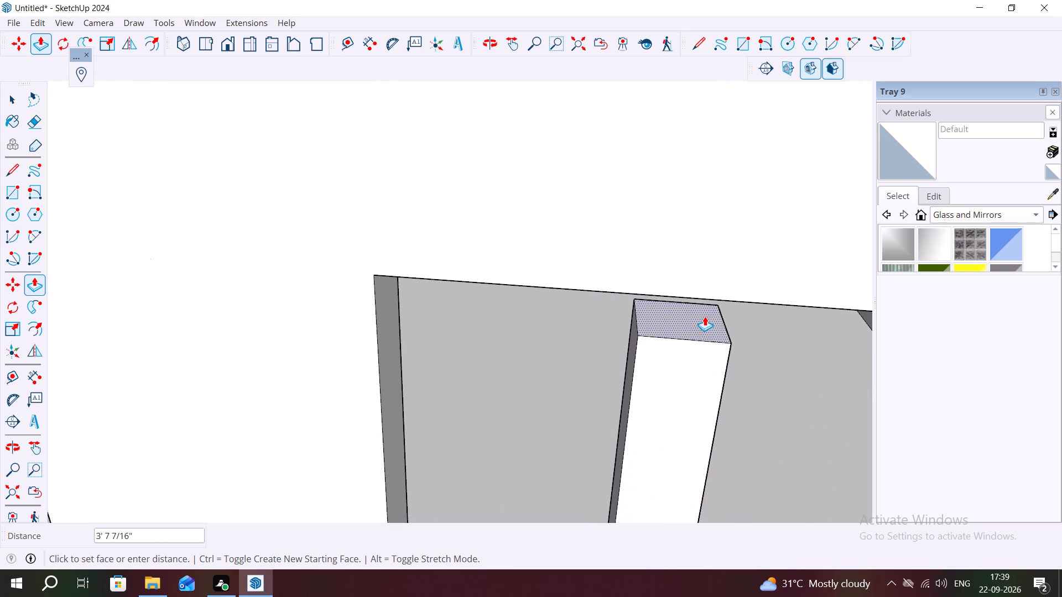
scroll(705, 316, up, 8)
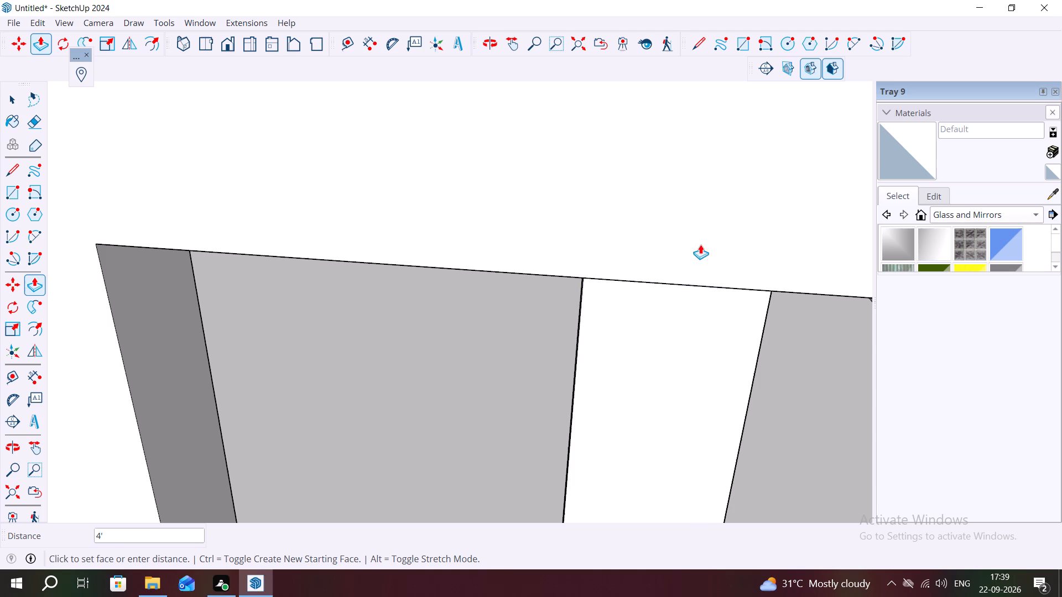
click(700, 244)
Erase the top and two side edges of the bay window's post that project above the opening's head.
scroll(586, 313, down, 16)
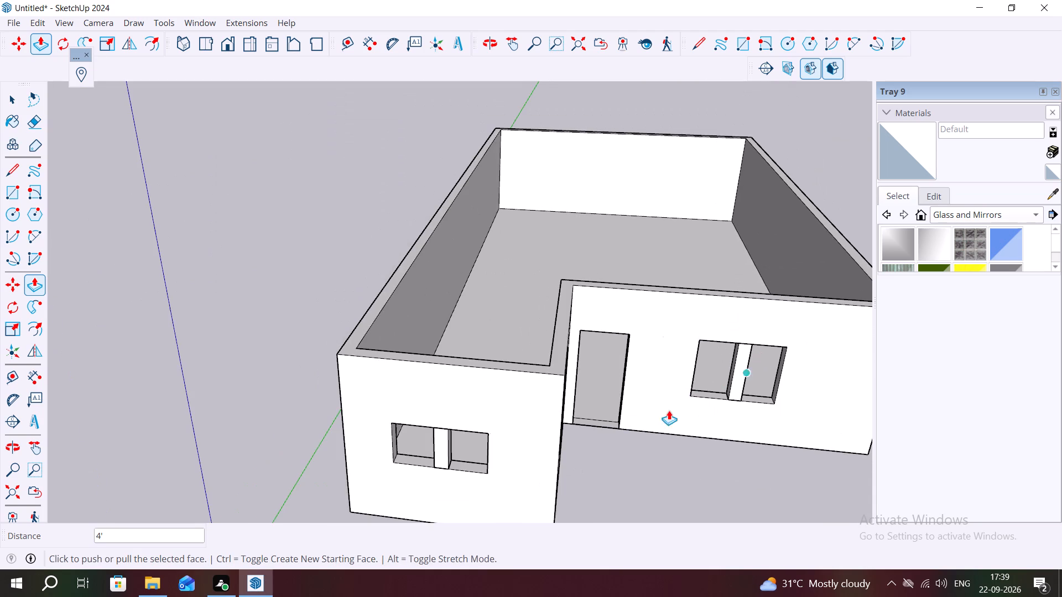
scroll(434, 427, up, 11)
middle_drag(452, 397, 506, 342)
scroll(464, 404, up, 5)
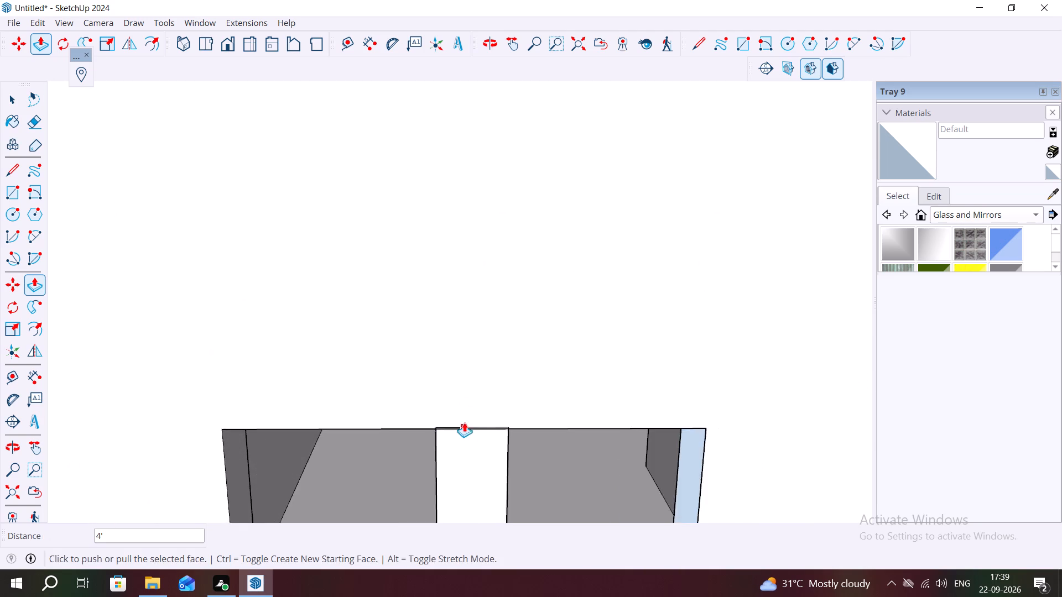
scroll(464, 422, up, 19)
key(Escape)
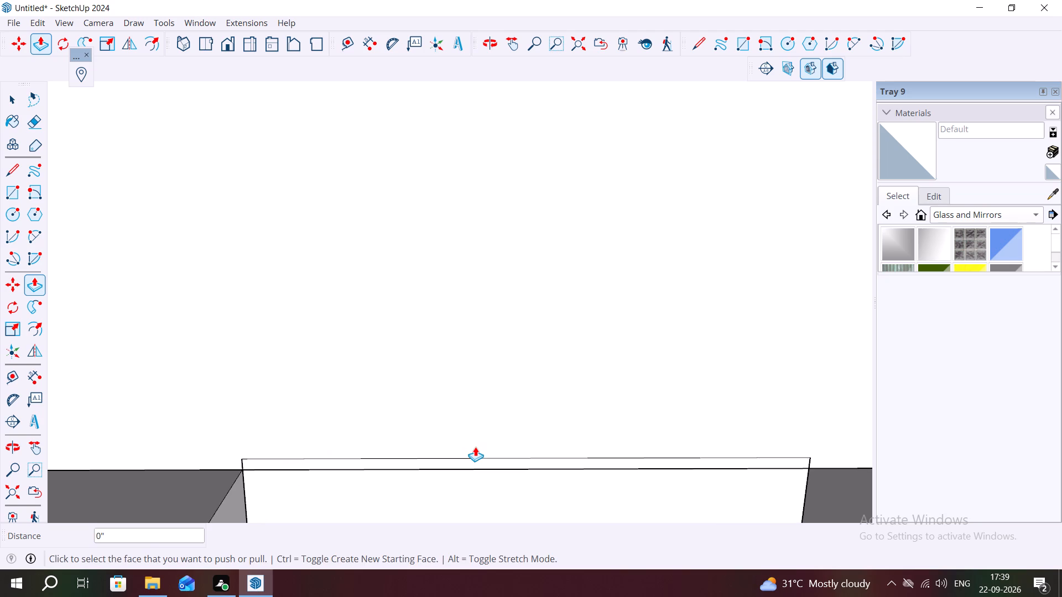
key(e)
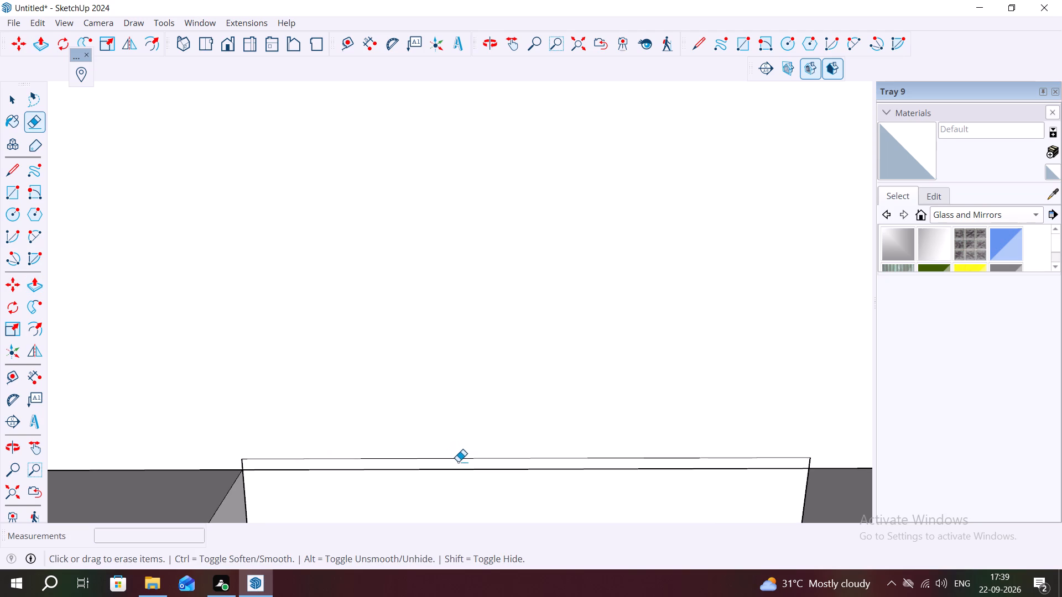
click(464, 458)
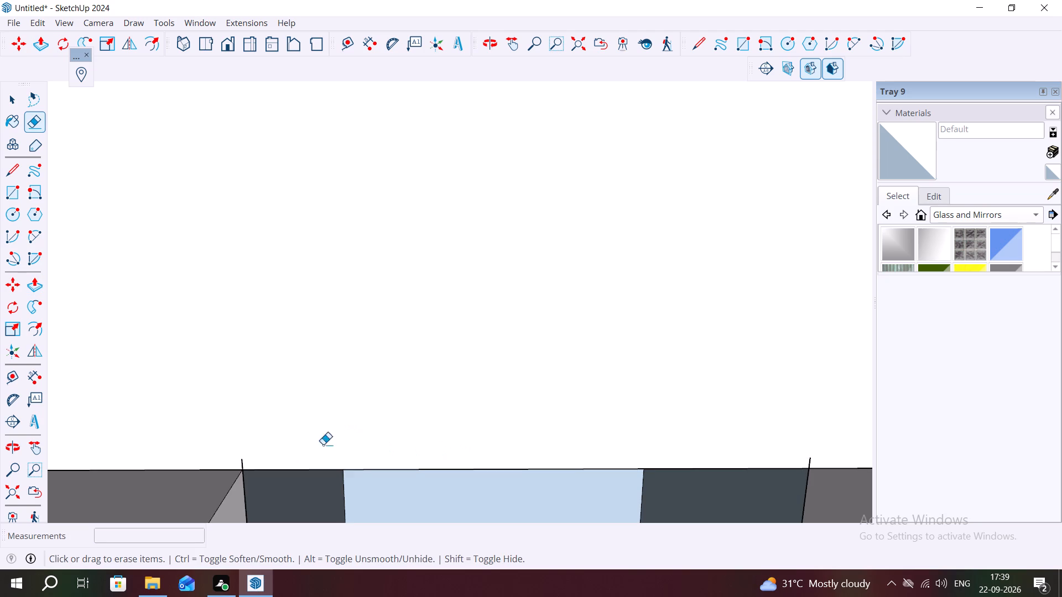
click(240, 463)
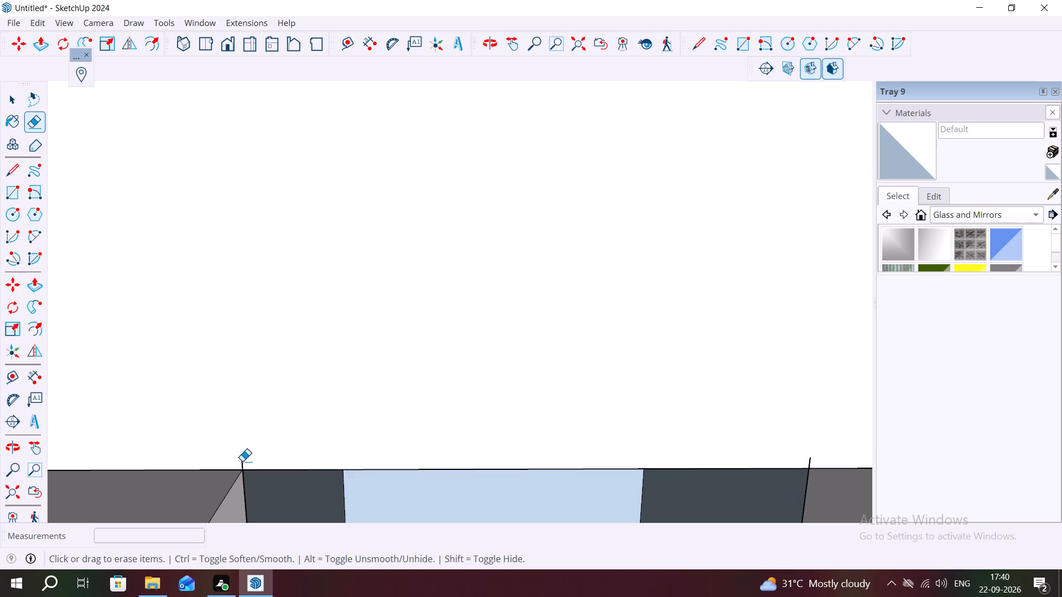
click(242, 461)
scroll(509, 483, down, 6)
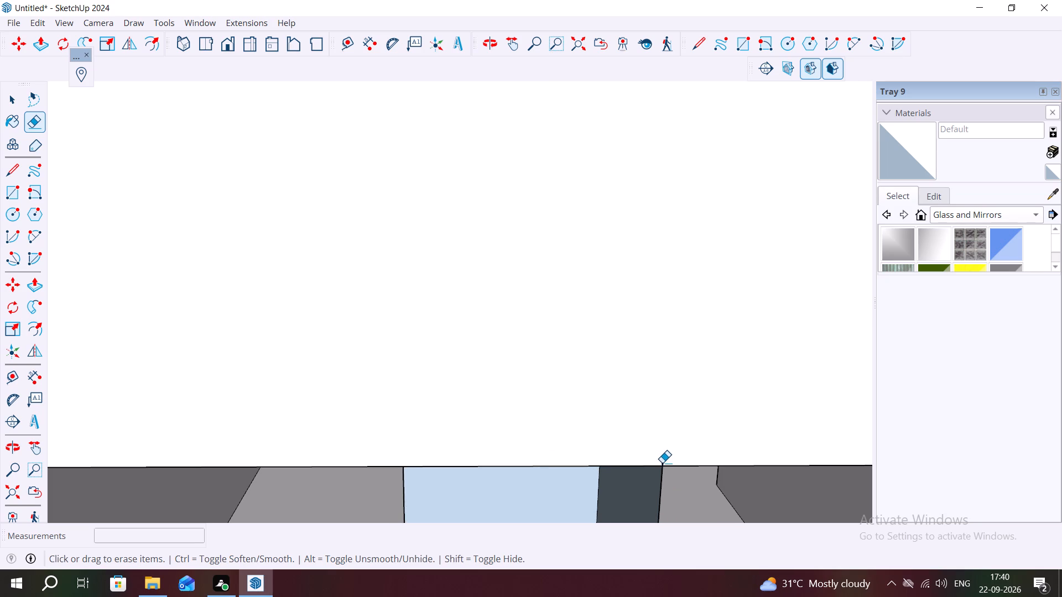
click(661, 463)
scroll(663, 464, up, 8)
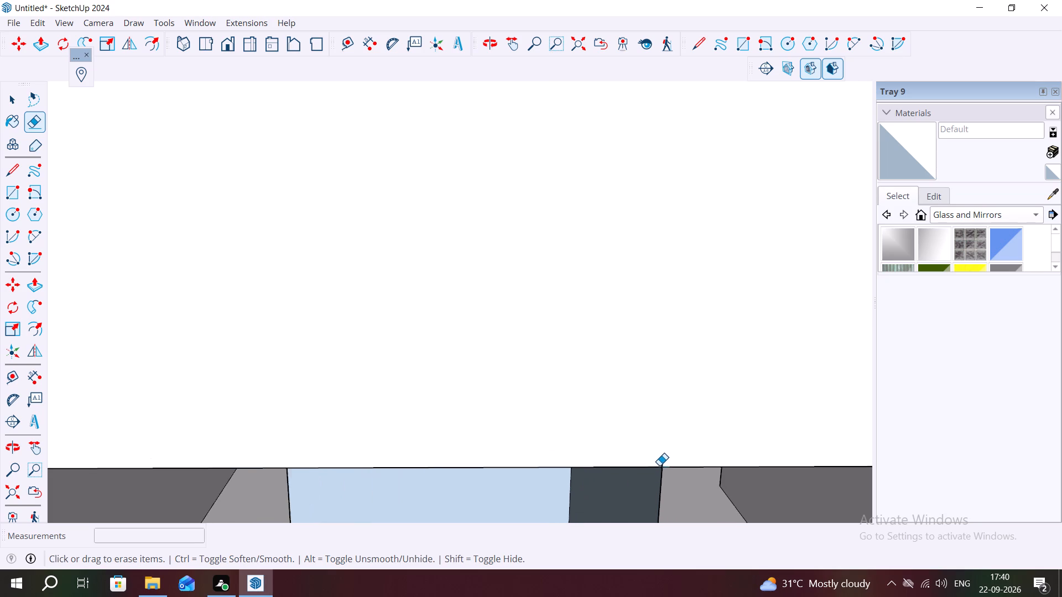
scroll(659, 465, up, 1)
click(663, 462)
scroll(653, 470, down, 4)
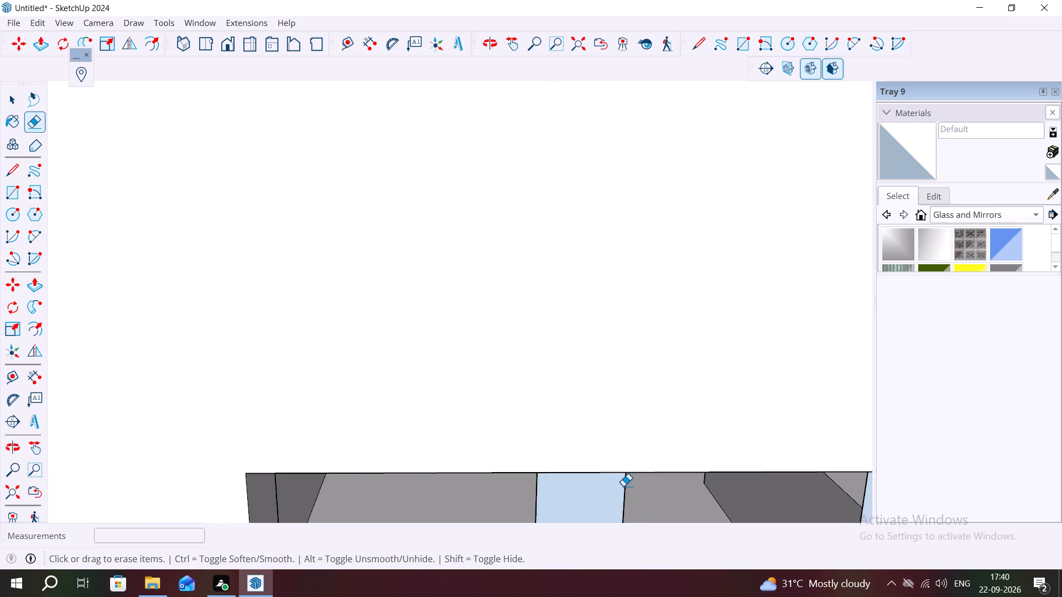
Erase the remaining edges of the bay window's post down to the 9" square on the sill.
scroll(623, 486, down, 11)
middle_drag(647, 402, 670, 596)
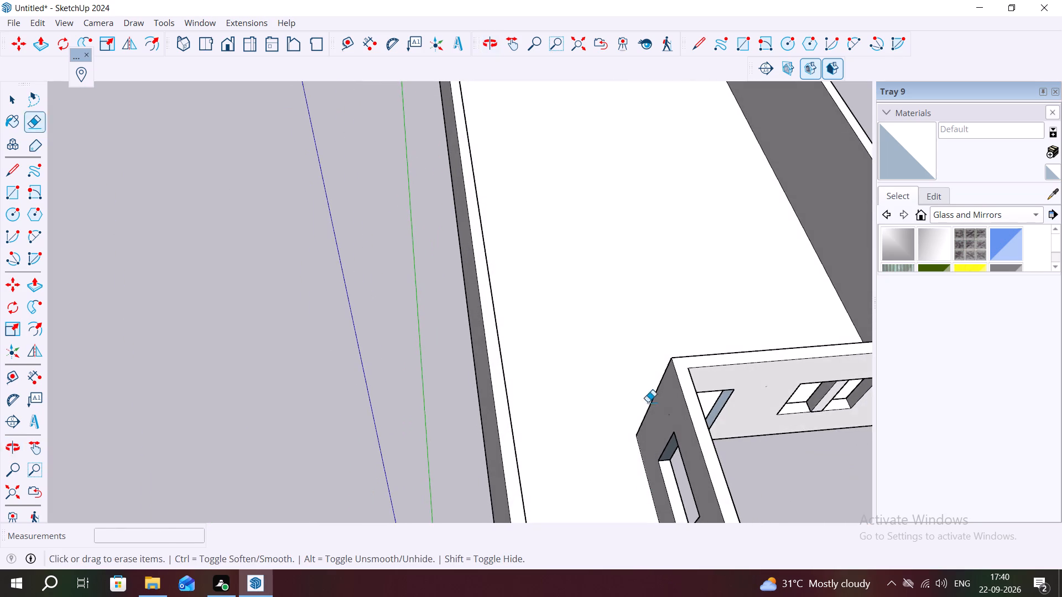
scroll(662, 359, down, 7)
middle_drag(611, 437, 666, 548)
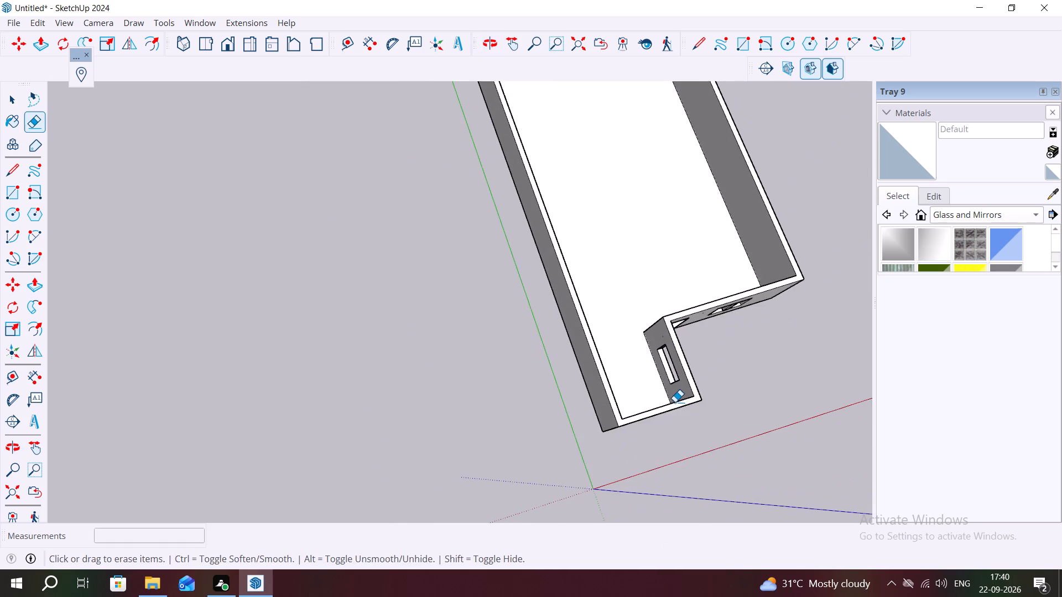
middle_drag(675, 402, 724, 533)
scroll(660, 359, up, 9)
middle_drag(701, 300, 735, 418)
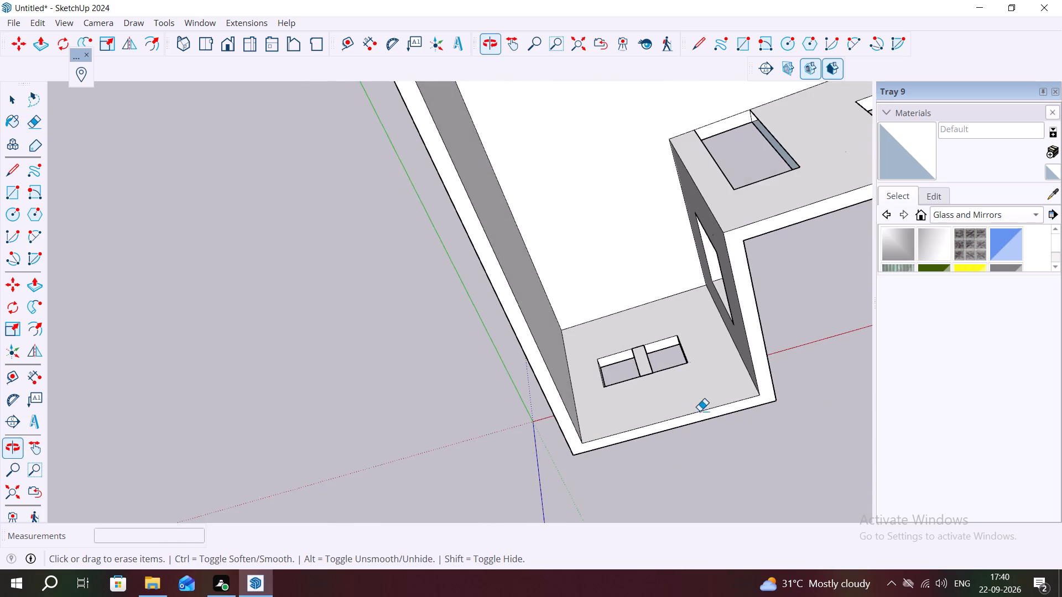
scroll(663, 378, up, 8)
scroll(626, 320, up, 6)
scroll(628, 408, up, 5)
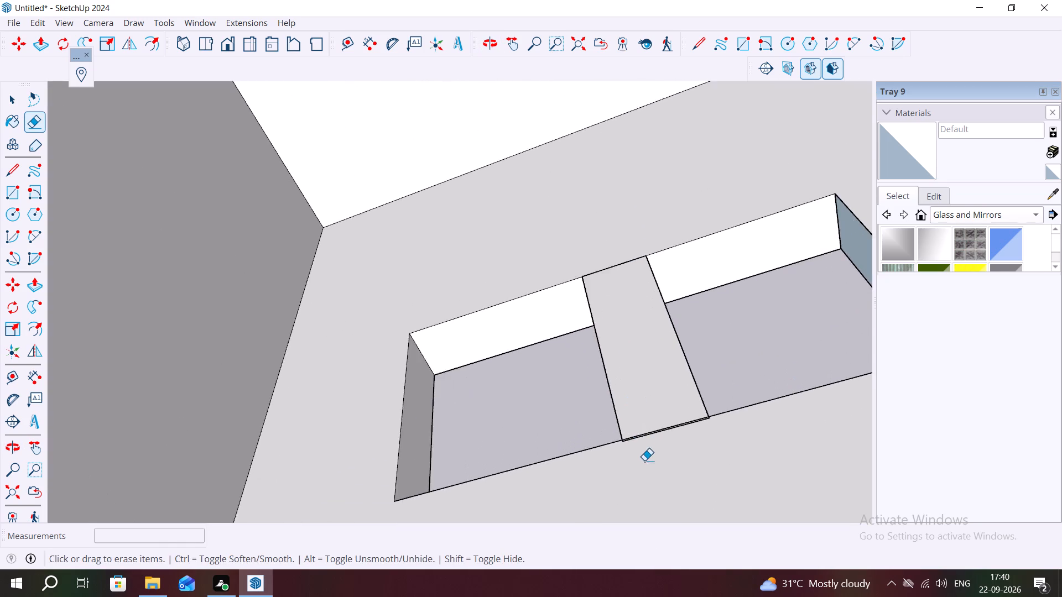
scroll(644, 460, up, 13)
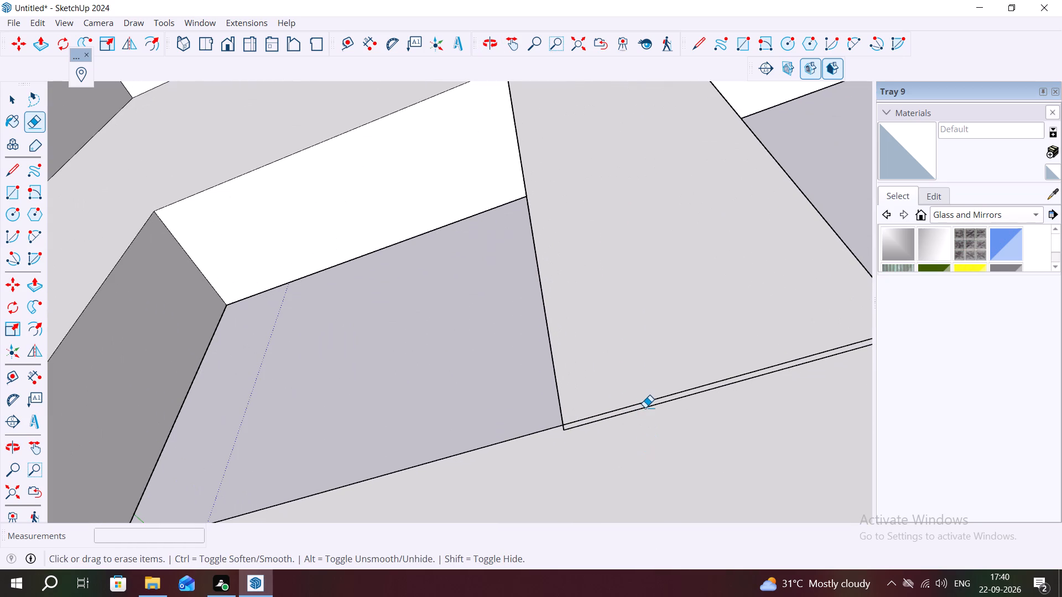
click(663, 402)
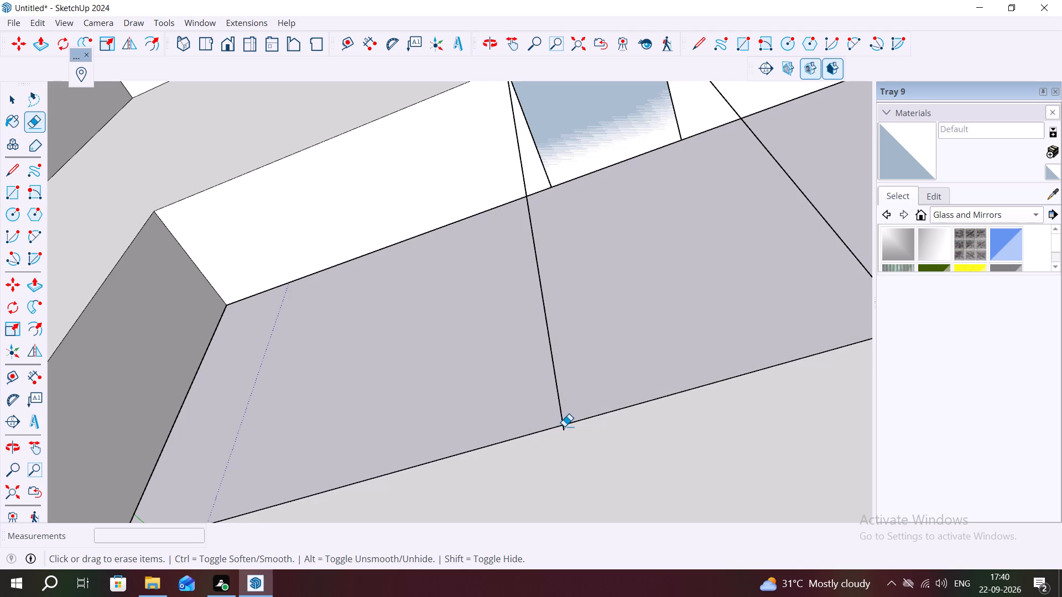
click(558, 403)
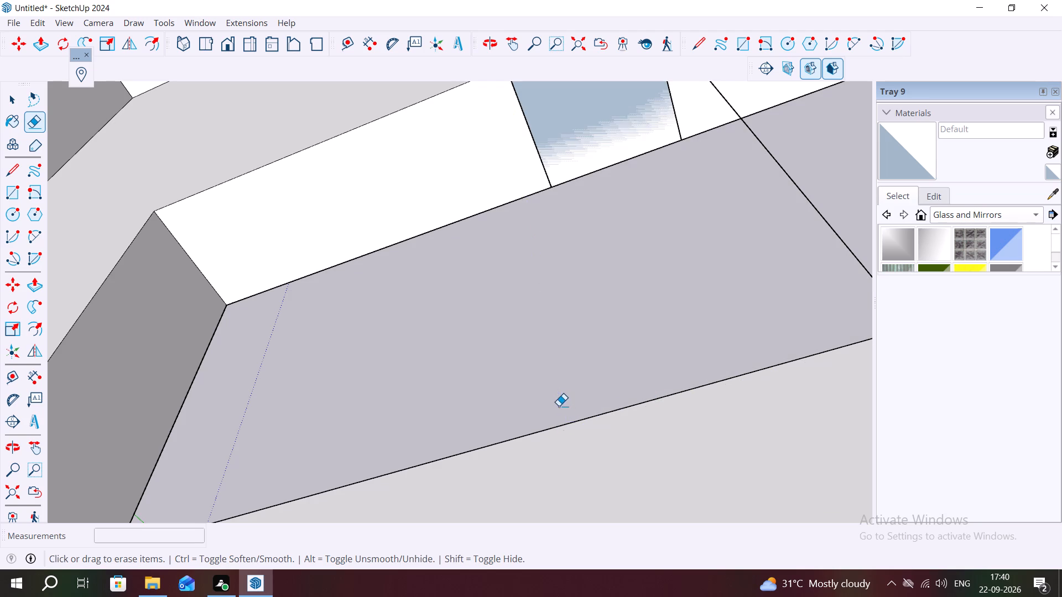
scroll(478, 391, down, 4)
click(648, 326)
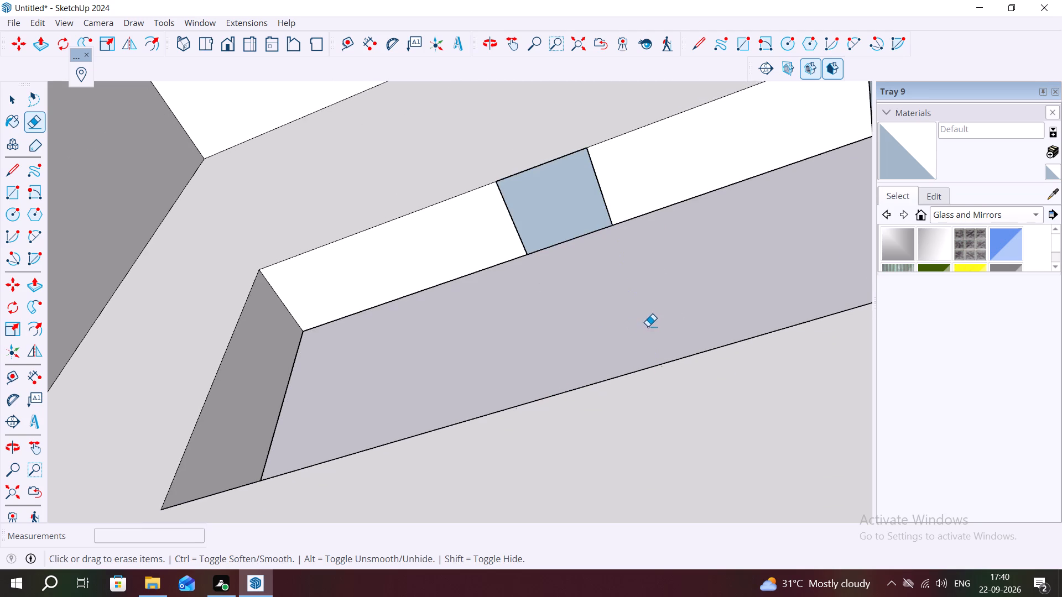
Pull the 9" square on the bay window's sill up 2' 6" to the opening's head.
scroll(663, 374, up, 18)
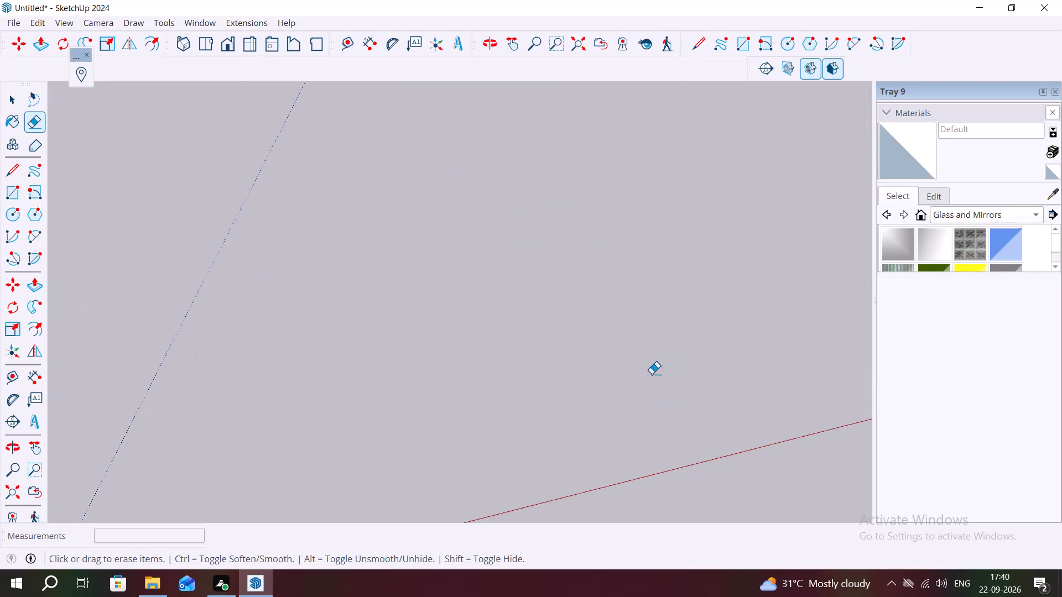
scroll(658, 371, down, 8)
scroll(659, 369, down, 14)
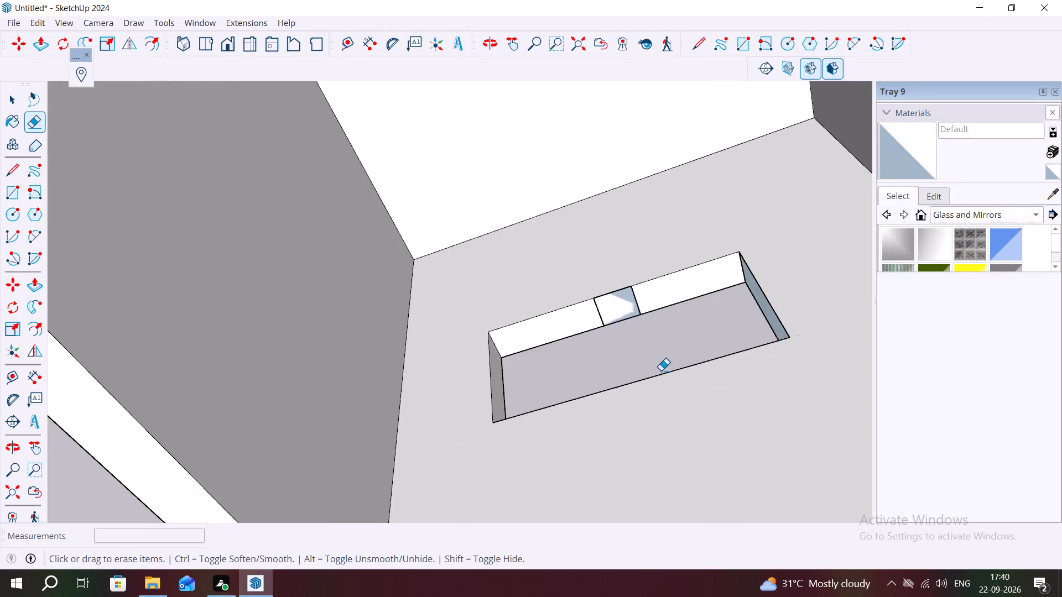
scroll(661, 370, down, 13)
middle_drag(659, 446, 683, 284)
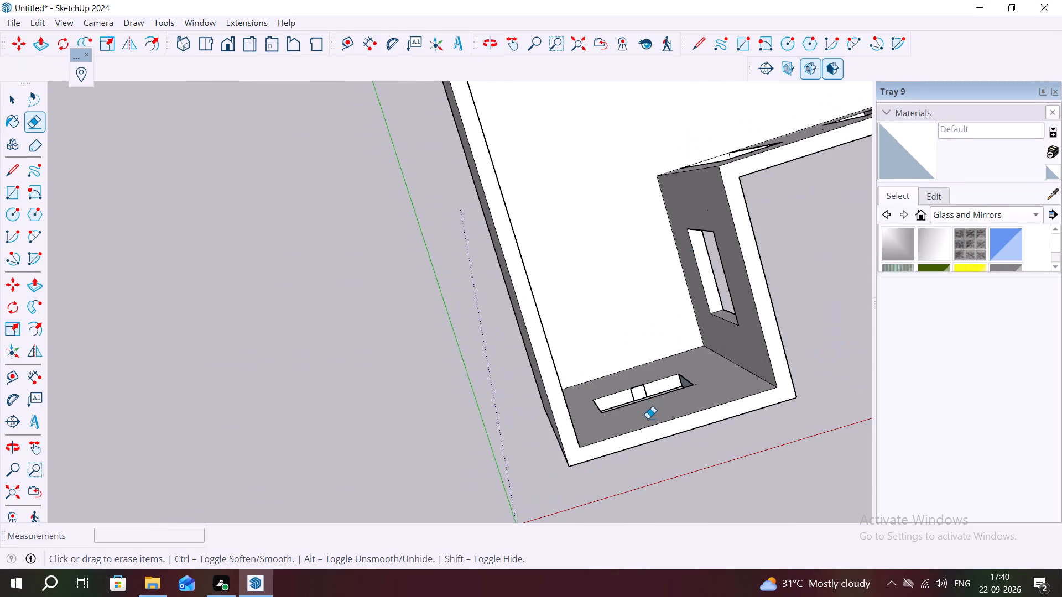
middle_drag(653, 404, 644, 299)
middle_drag(714, 450, 697, 328)
scroll(696, 370, up, 3)
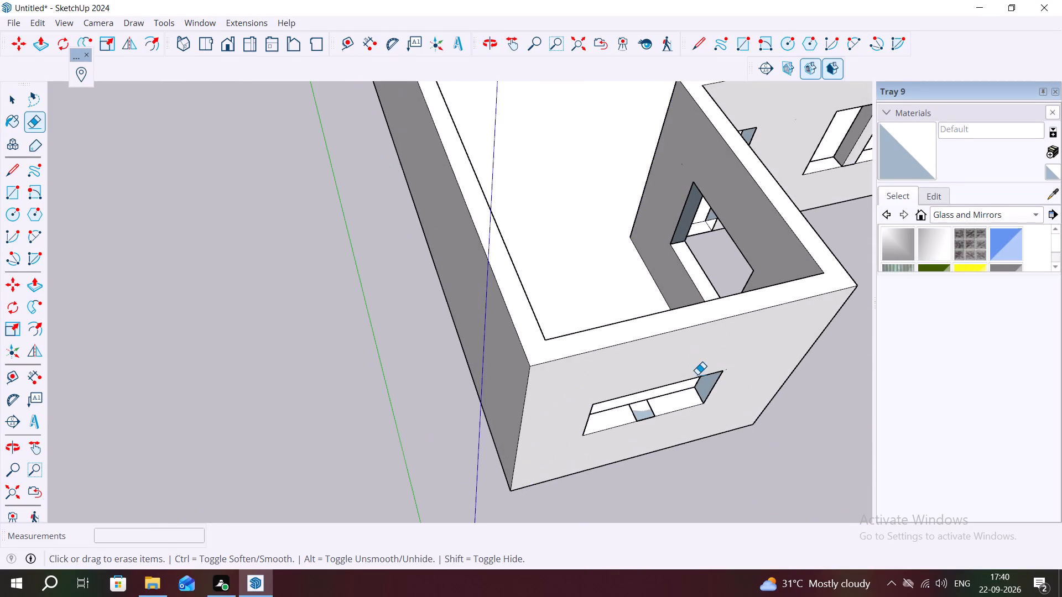
scroll(697, 374, up, 3)
middle_drag(694, 381, 657, 334)
scroll(611, 390, up, 6)
middle_drag(609, 410, 600, 370)
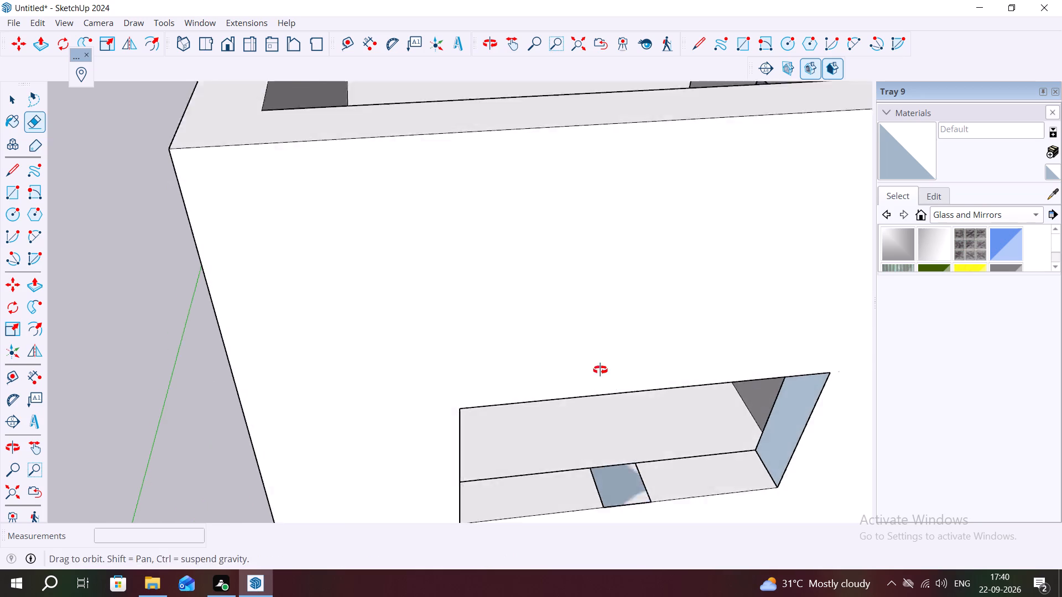
middle_drag(600, 370, 596, 362)
scroll(590, 352, down, 7)
key(Escape)
key(space)
double_click(607, 433)
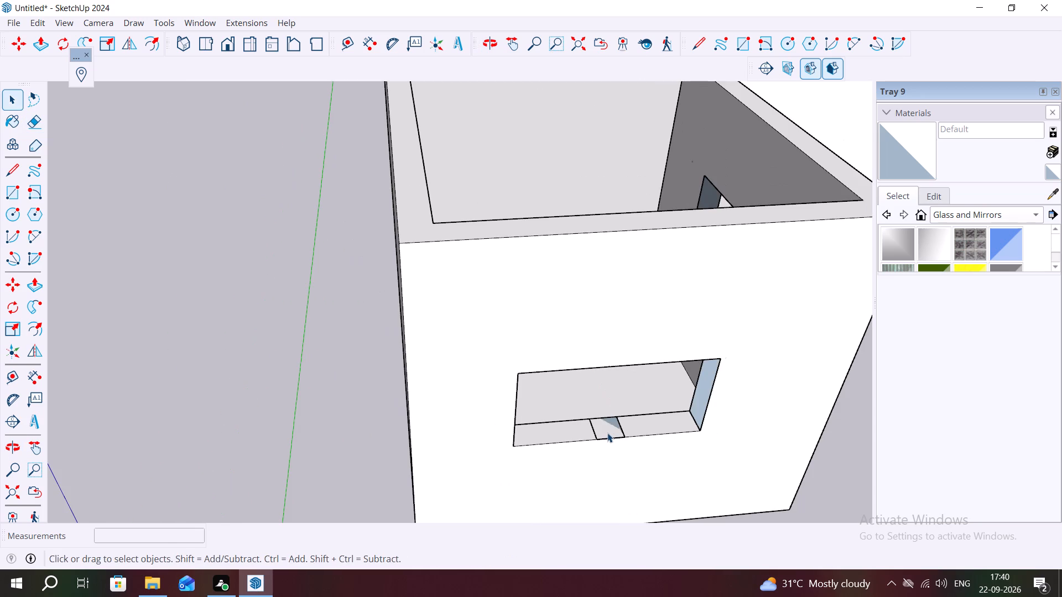
key(p)
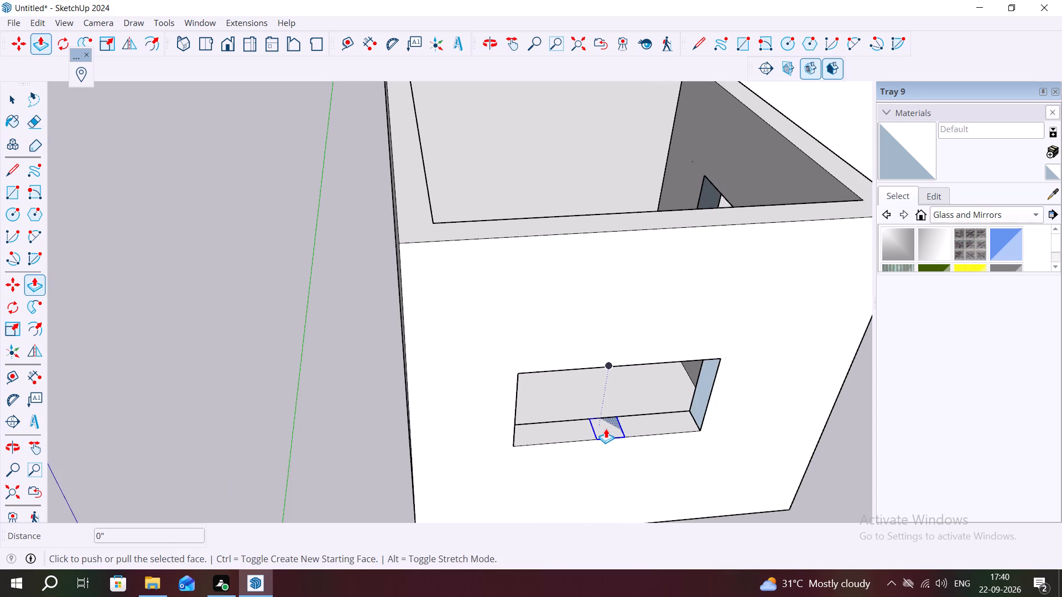
click(606, 428)
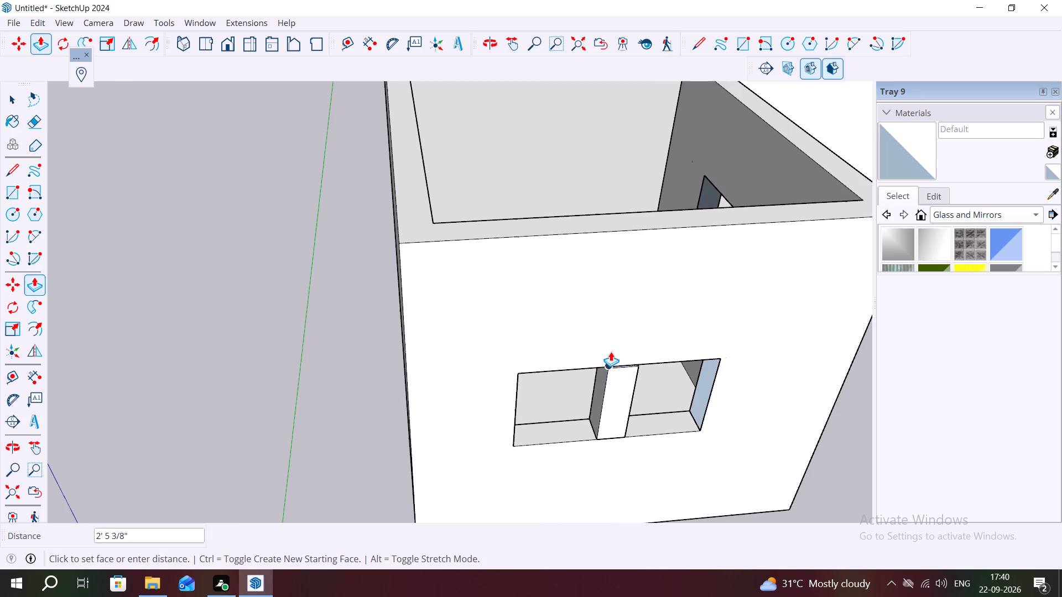
scroll(612, 350, up, 16)
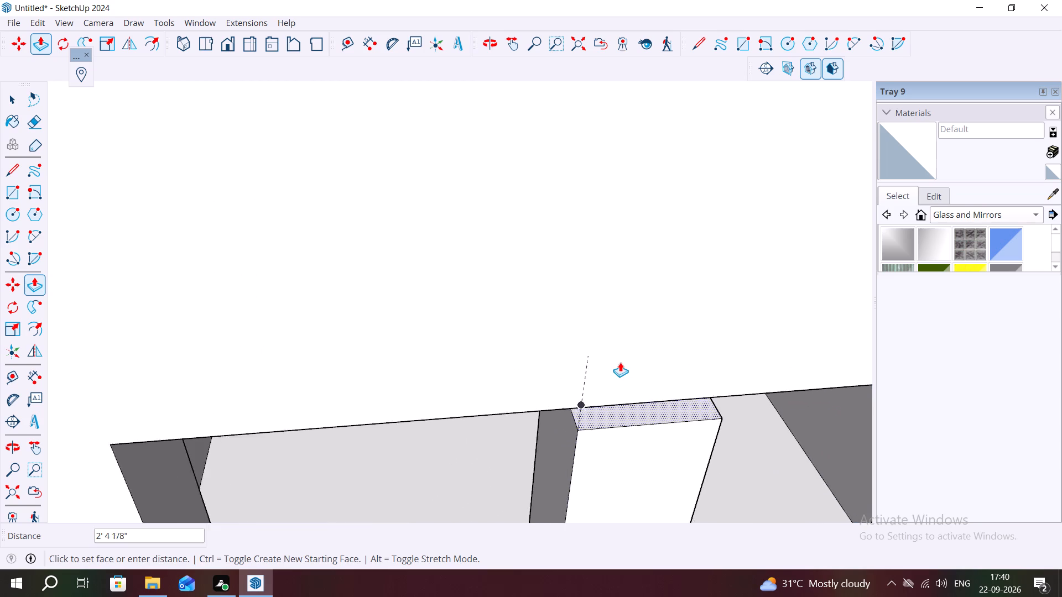
scroll(620, 362, up, 1)
middle_drag(620, 362, 606, 253)
scroll(621, 374, up, 12)
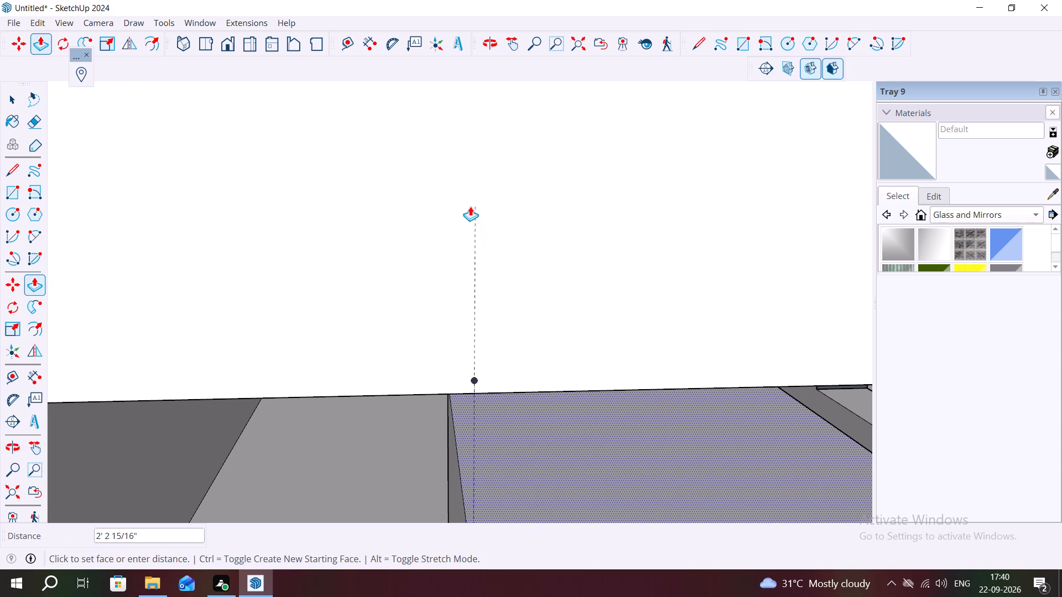
scroll(470, 224, down, 5)
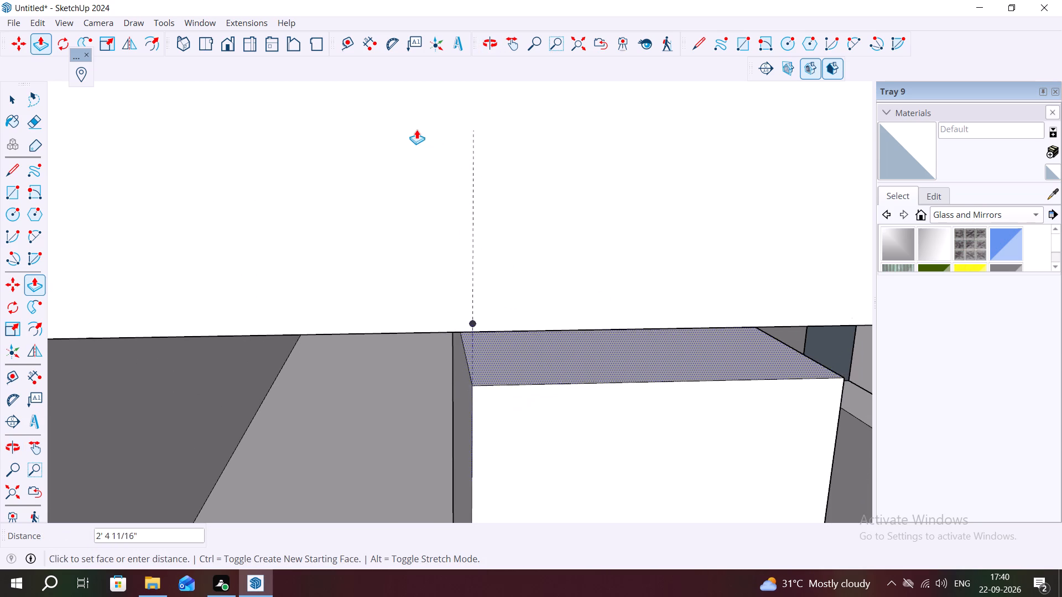
scroll(438, 160, down, 2)
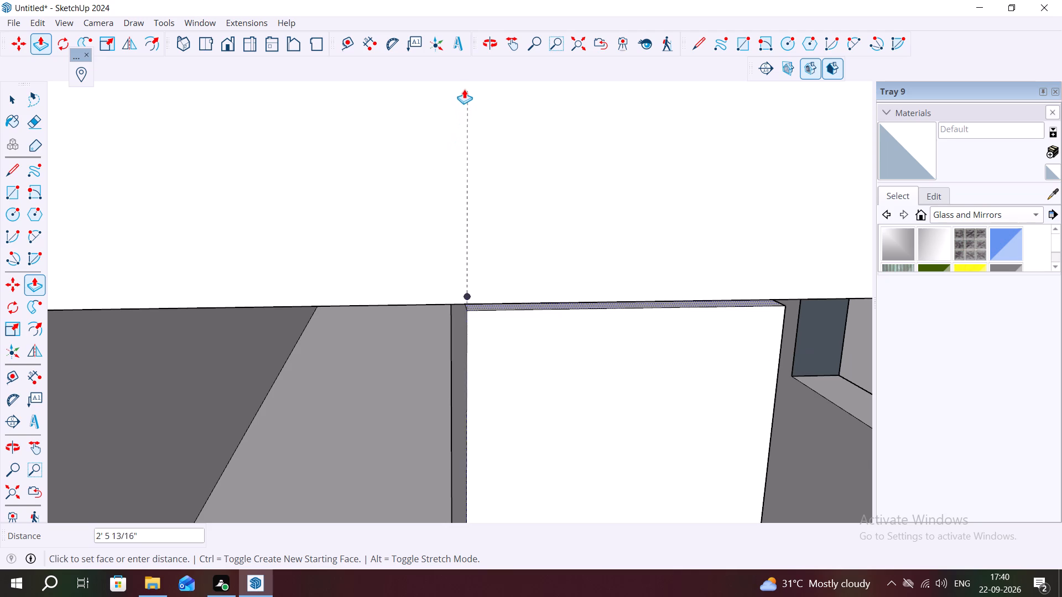
click(467, 80)
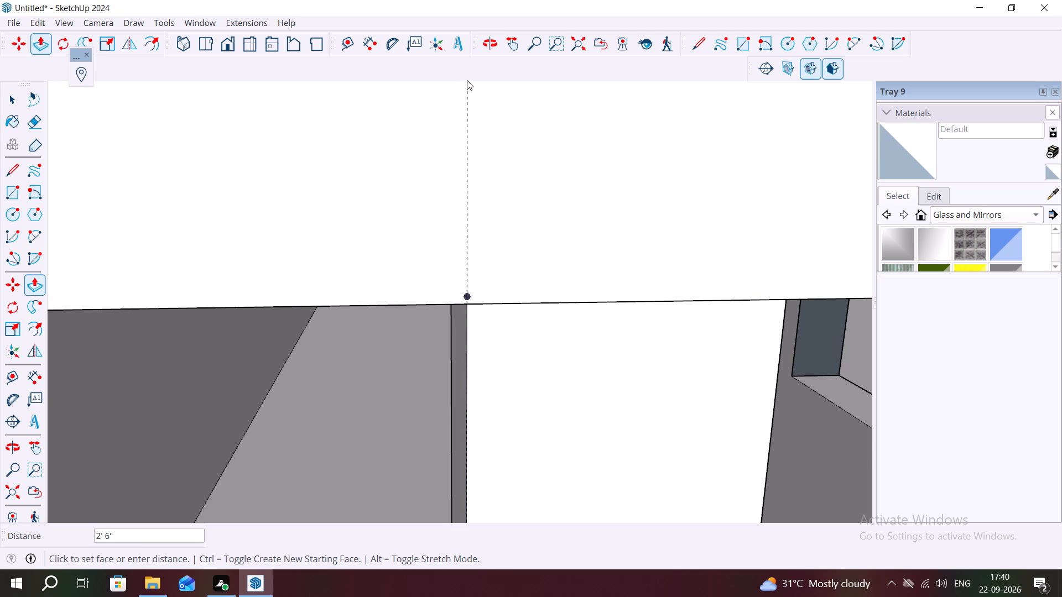
scroll(512, 194, down, 4)
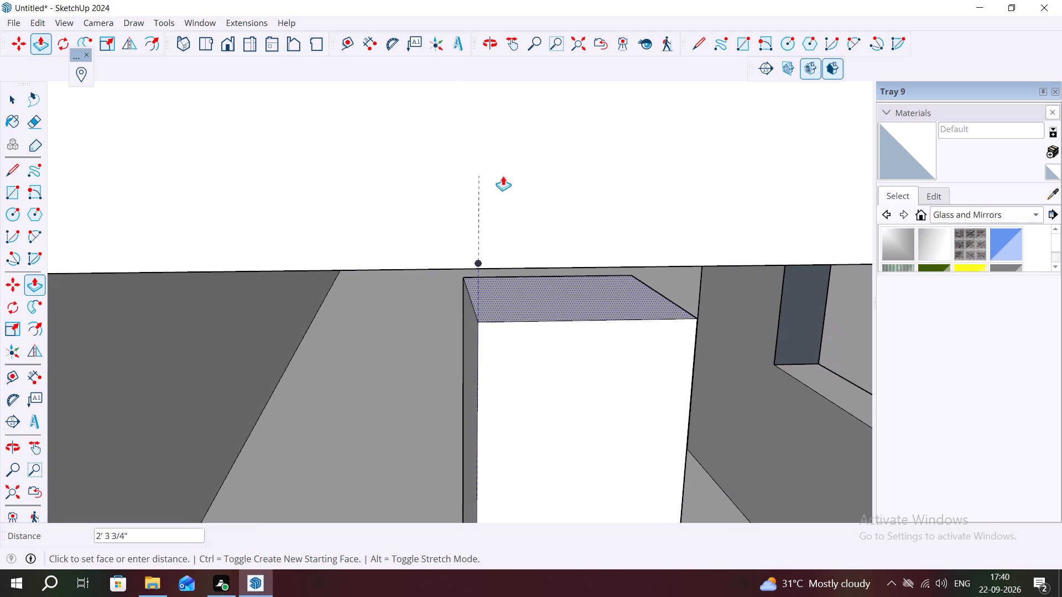
scroll(503, 176, down, 4)
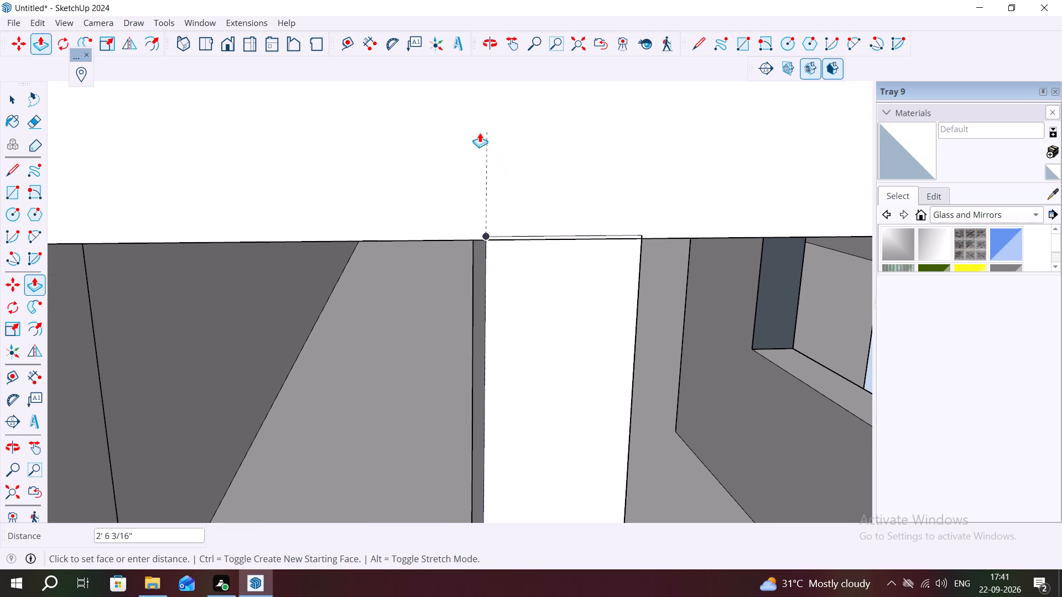
click(483, 135)
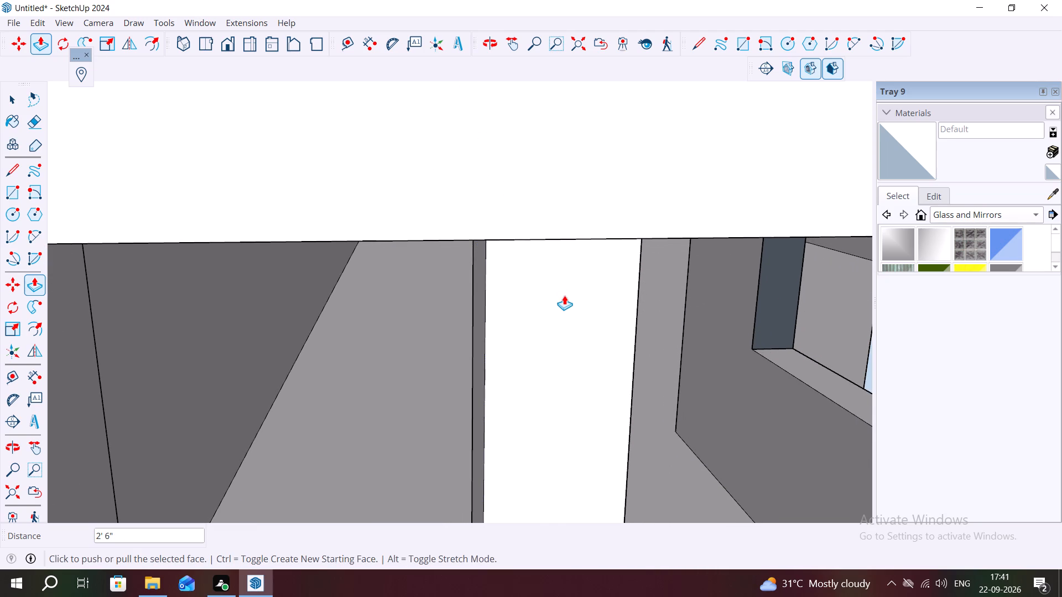
key(Escape)
key(space)
Select the bay window's whole post with its connected faces and edges and make it a group.
scroll(554, 281, down, 9)
scroll(497, 341, down, 2)
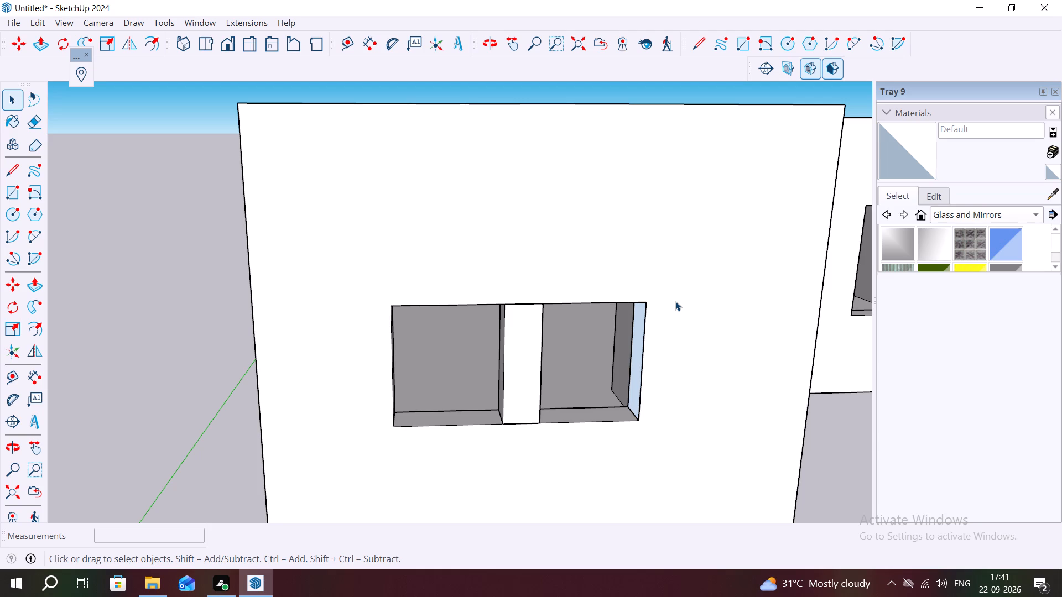
scroll(606, 320, down, 2)
middle_drag(600, 320, 580, 313)
scroll(572, 312, down, 3)
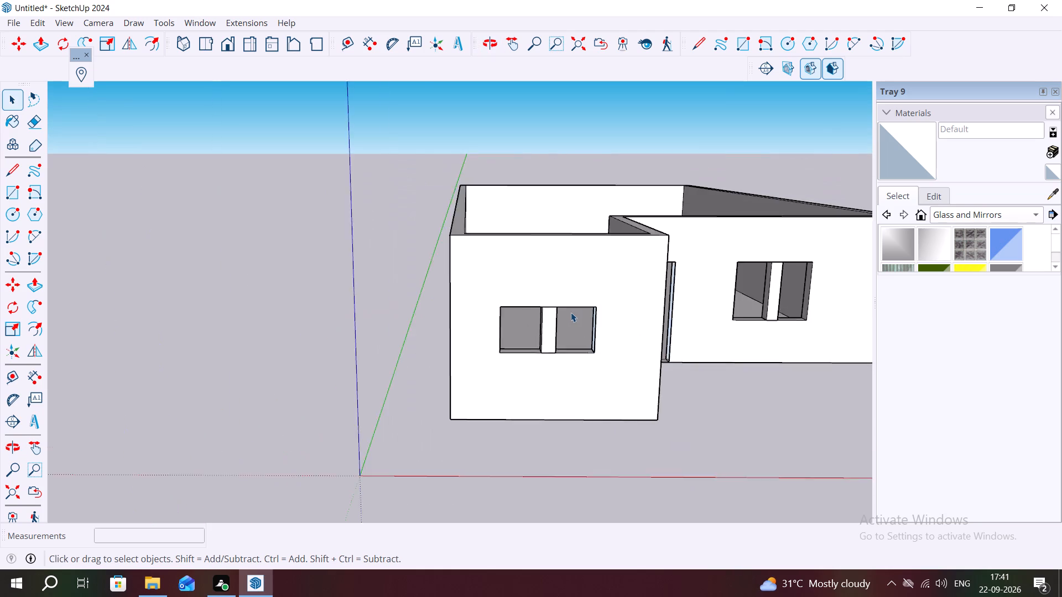
scroll(571, 312, down, 2)
scroll(535, 314, up, 1)
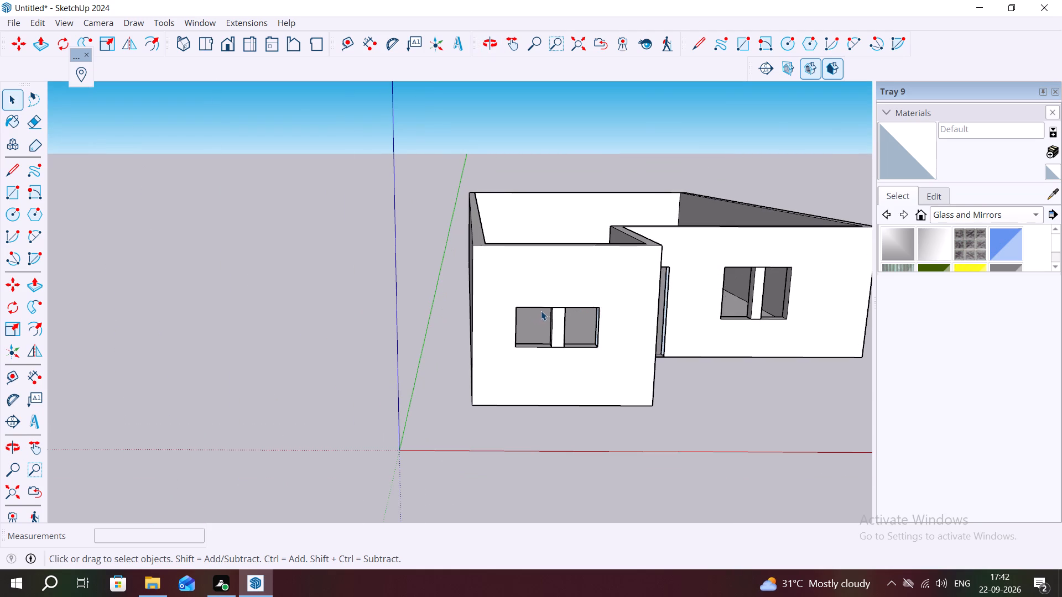
scroll(544, 311, up, 11)
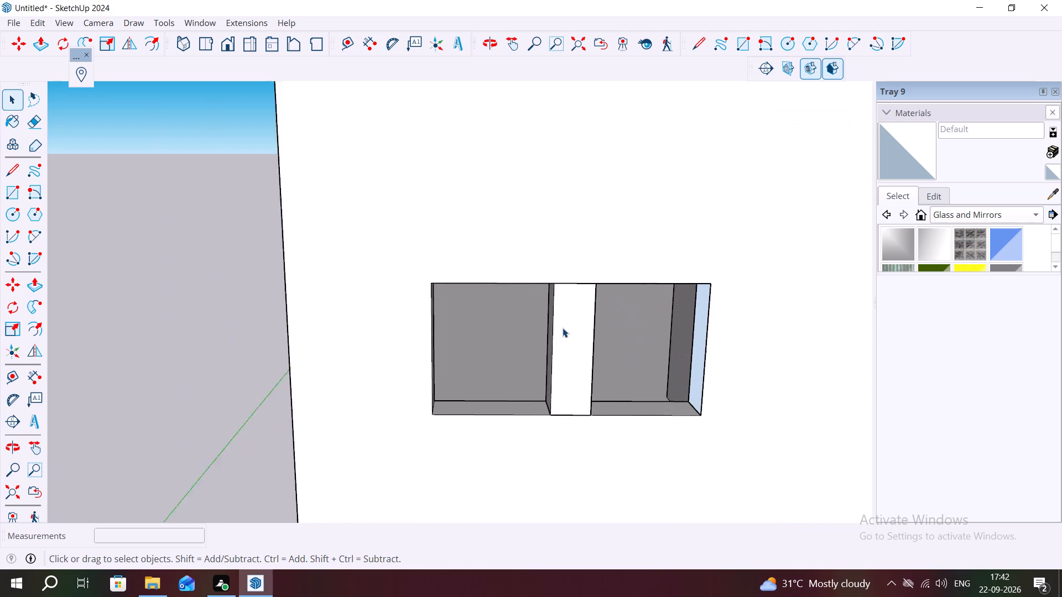
scroll(563, 328, up, 1)
middle_drag(563, 328, 558, 353)
double_click(567, 342)
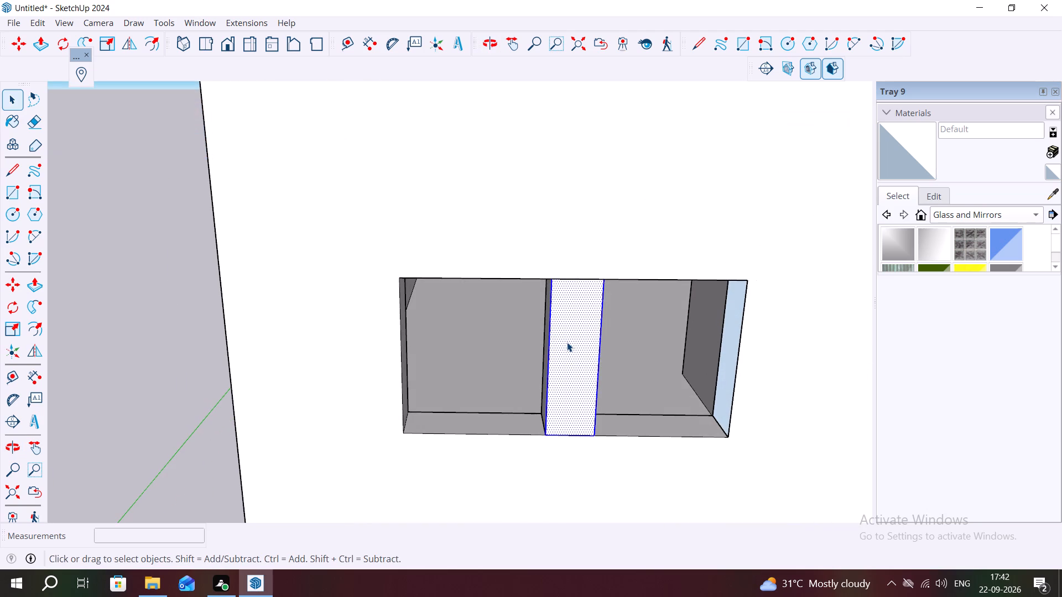
triple_click(567, 342)
click(567, 342)
right_click(567, 342)
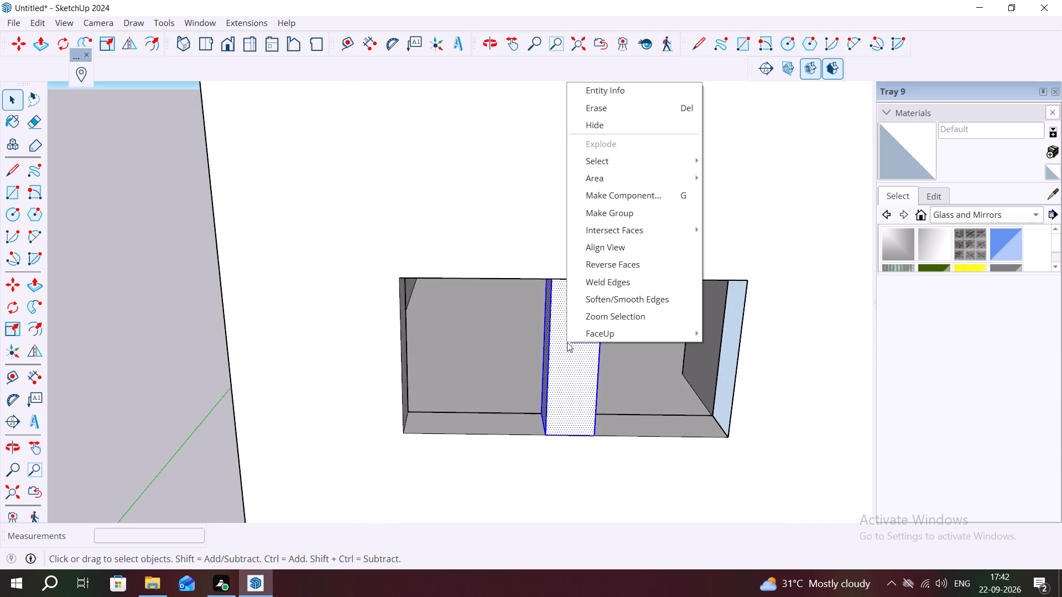
click(603, 214)
key(Escape)
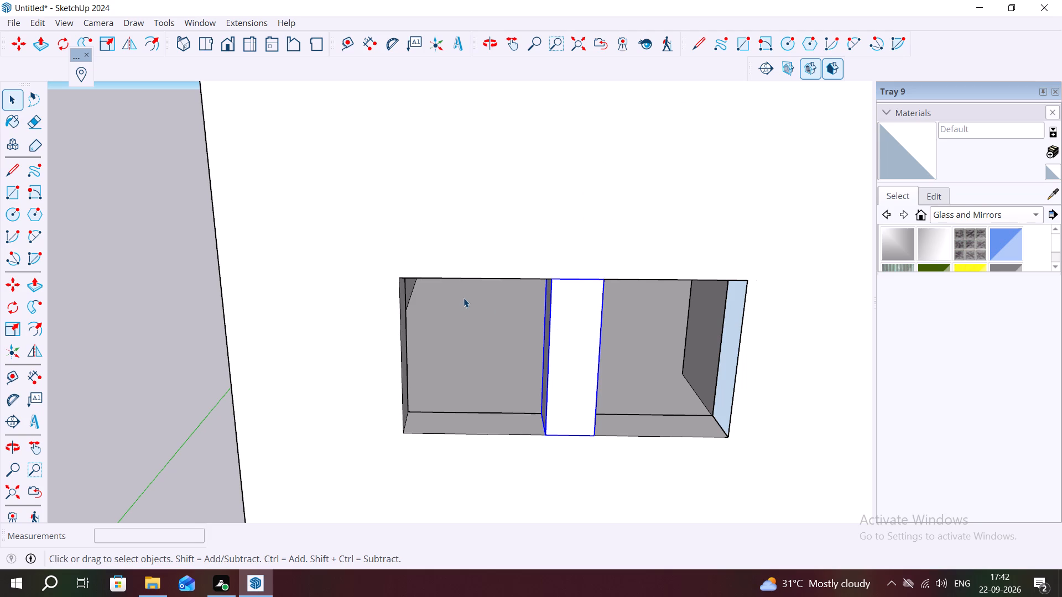
Draw rectangles filling the openings on both sides of the bay window's post, about 2' 6" by 2' 2 7/16" and 2' 6" by 2' 9/16".
key(r)
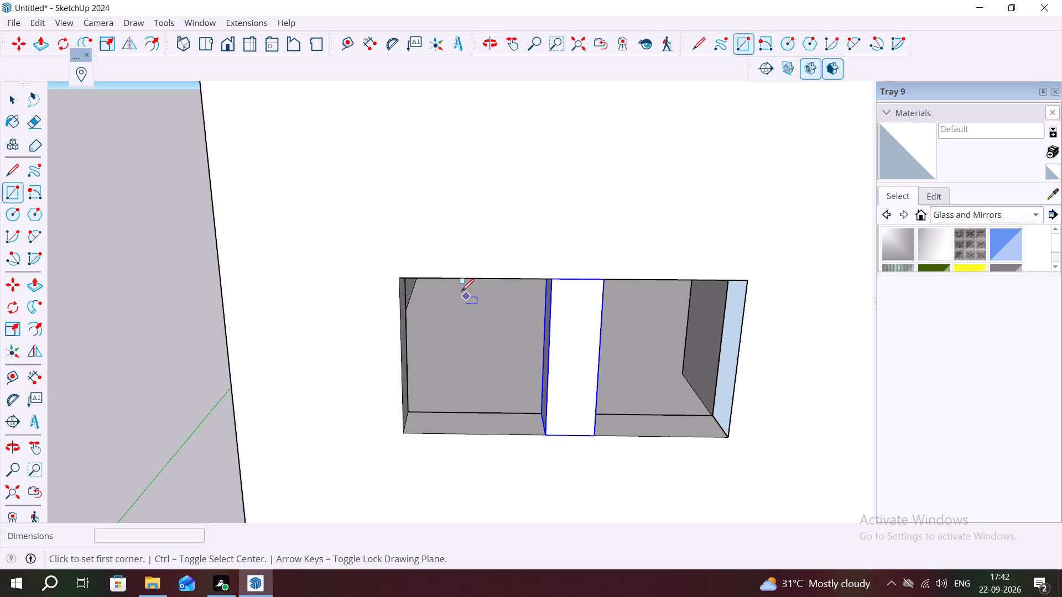
click(400, 281)
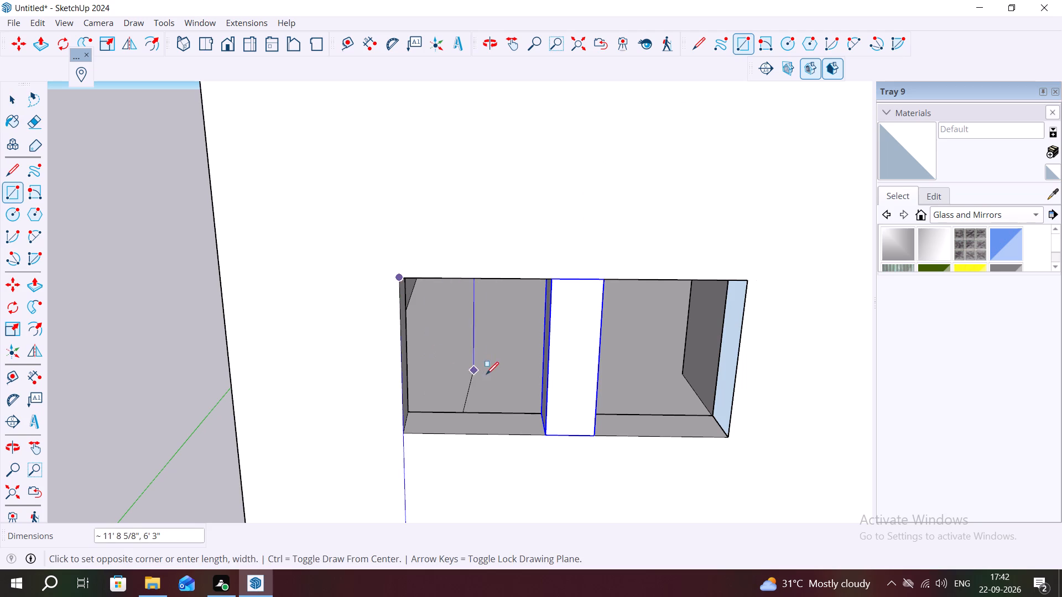
click(544, 434)
click(603, 284)
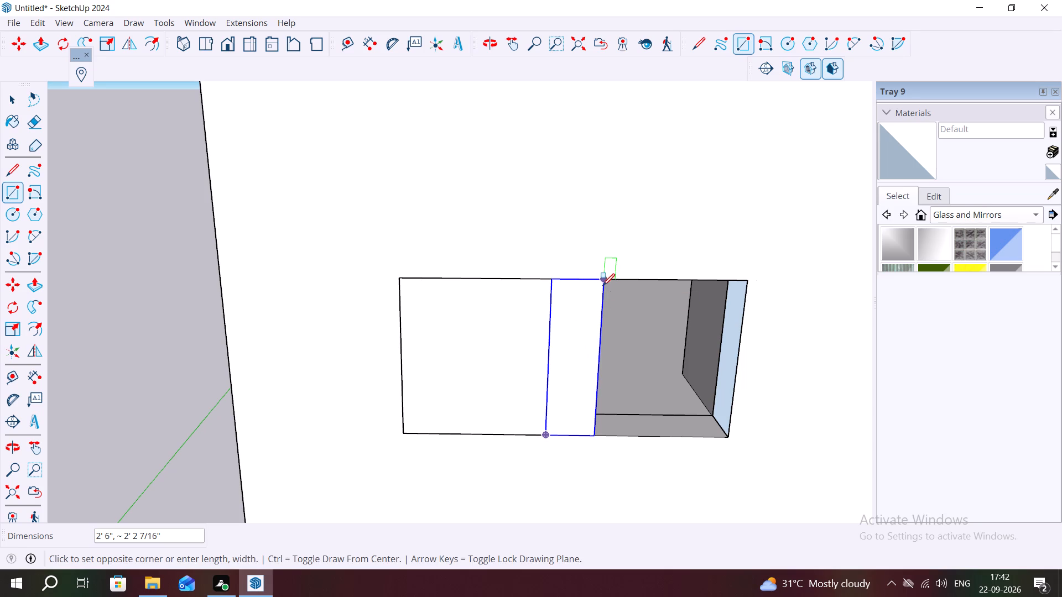
click(729, 435)
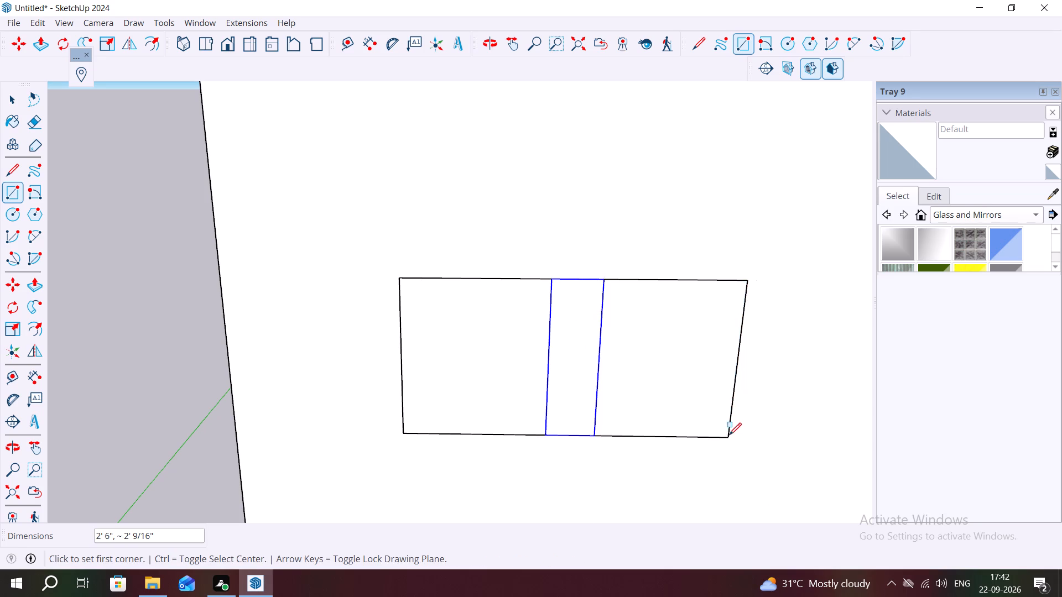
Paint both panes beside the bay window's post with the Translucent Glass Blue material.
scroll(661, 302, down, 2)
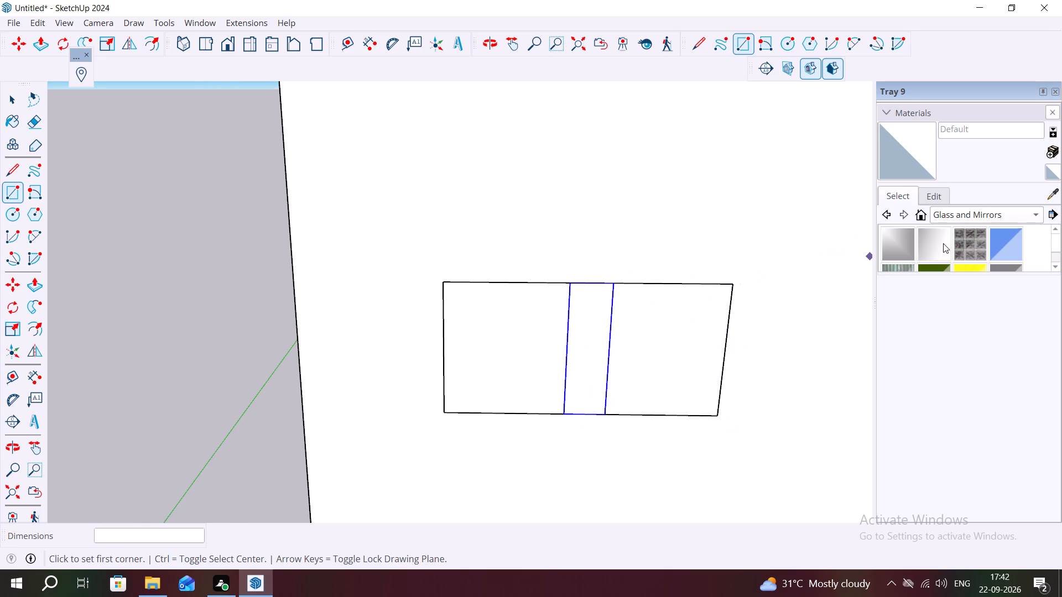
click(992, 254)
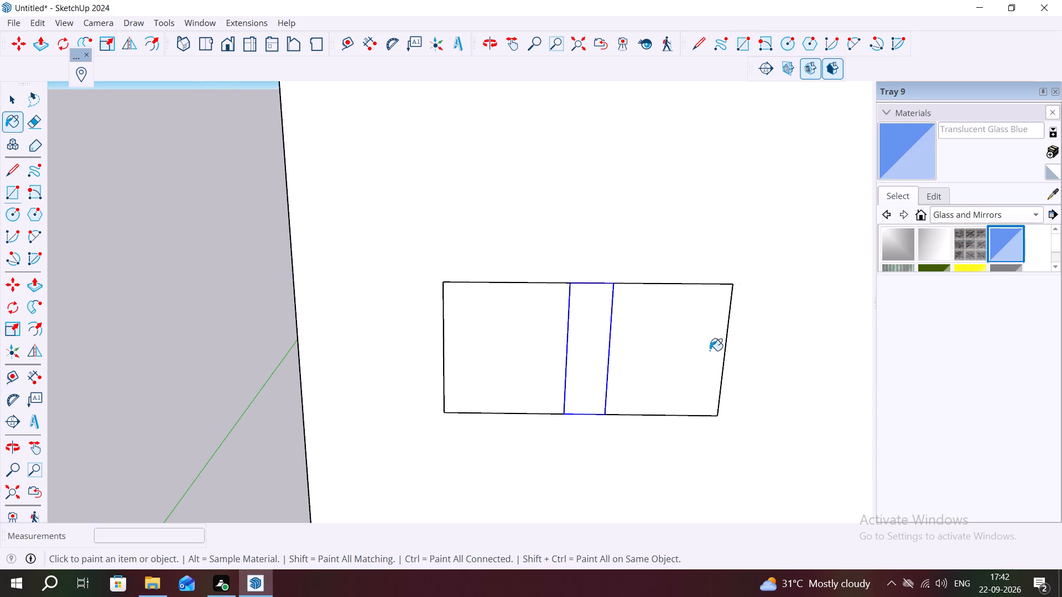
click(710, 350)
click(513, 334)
Examine the bay window and the main front wall's openings from outside.
scroll(592, 359, down, 12)
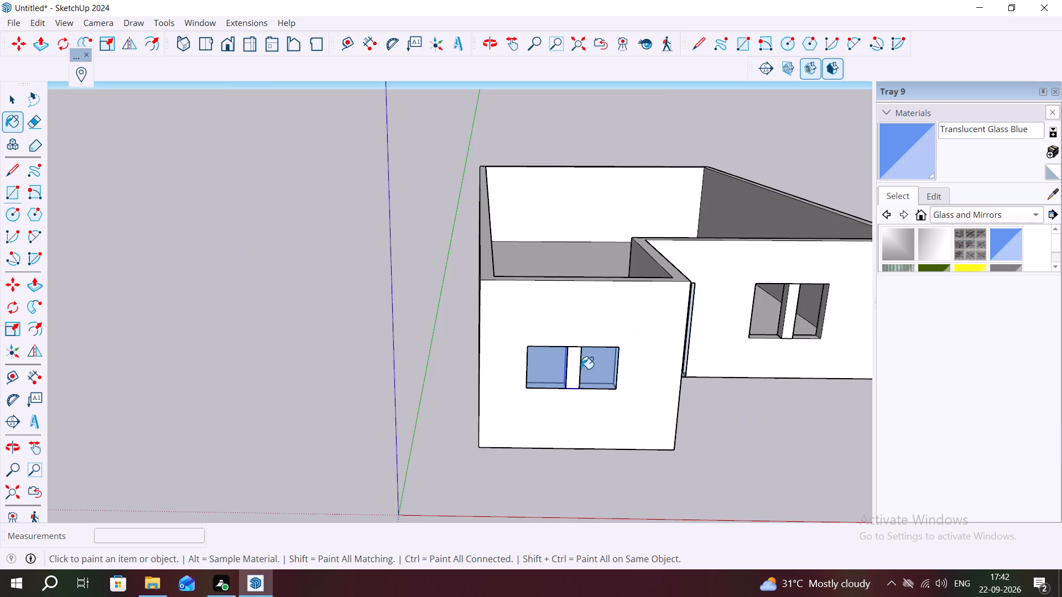
middle_drag(580, 368, 571, 366)
scroll(416, 280, down, 5)
scroll(626, 304, up, 3)
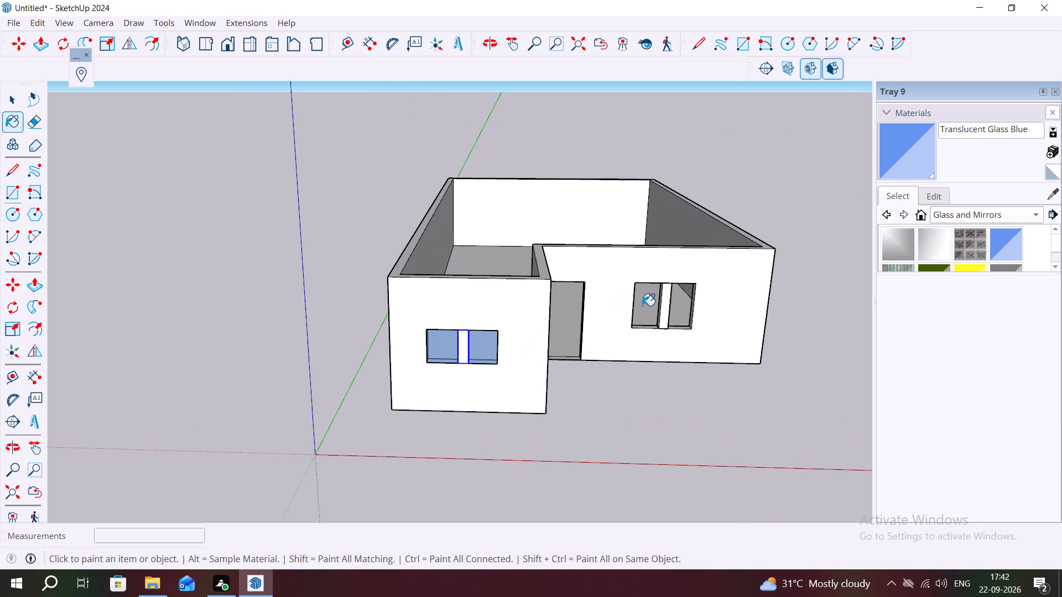
scroll(645, 306, up, 3)
middle_drag(634, 304, 616, 301)
key(Escape)
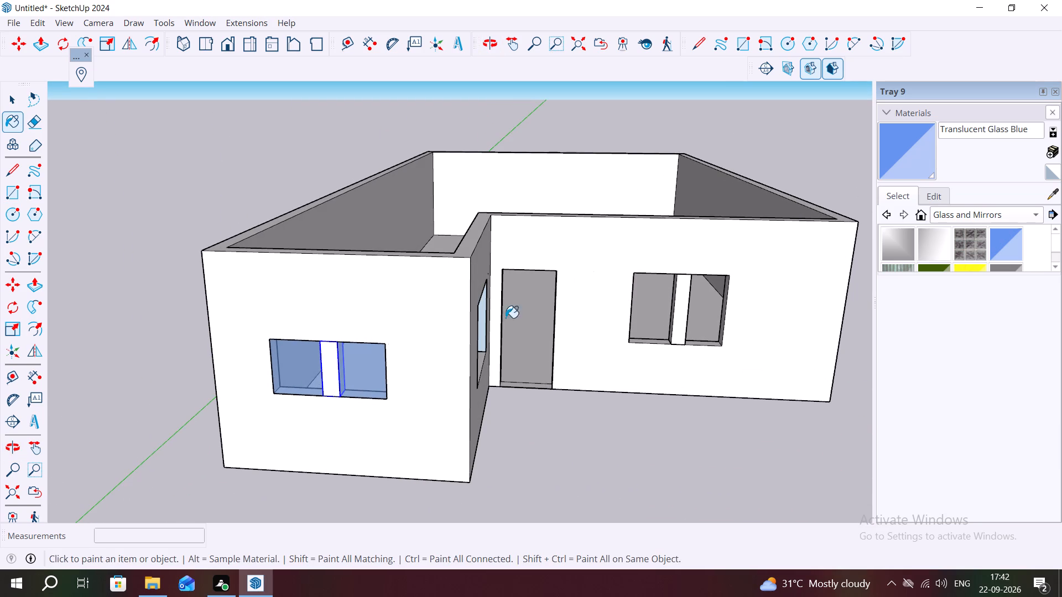
scroll(488, 329, down, 2)
middle_drag(486, 328, 347, 326)
middle_drag(326, 323, 473, 308)
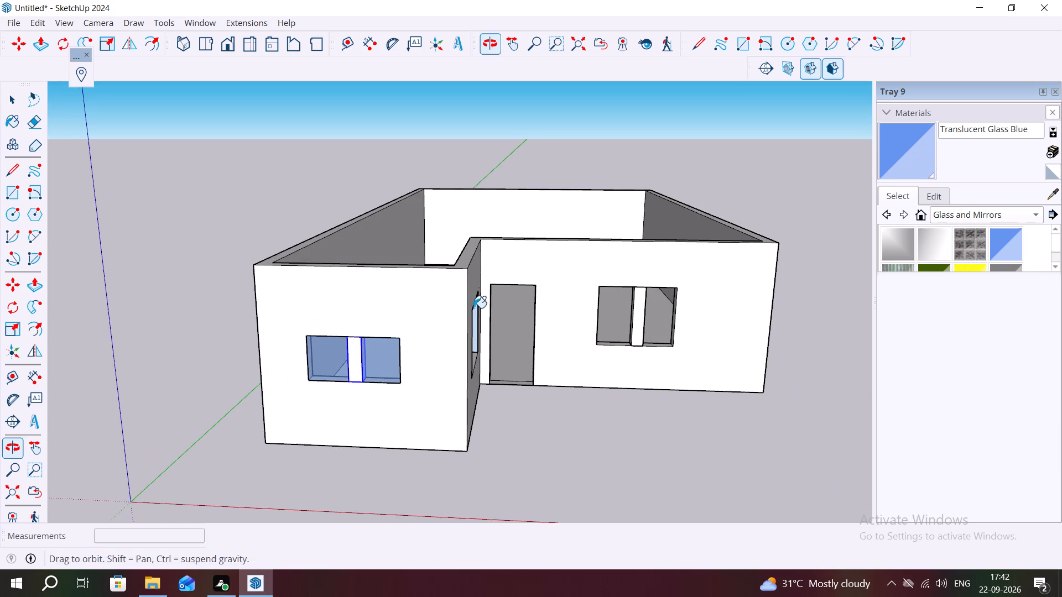
middle_drag(473, 308, 472, 311)
Undo the bay window's glass paint, its two pane rectangles and the grouping of its post.
key(ctrl+z)
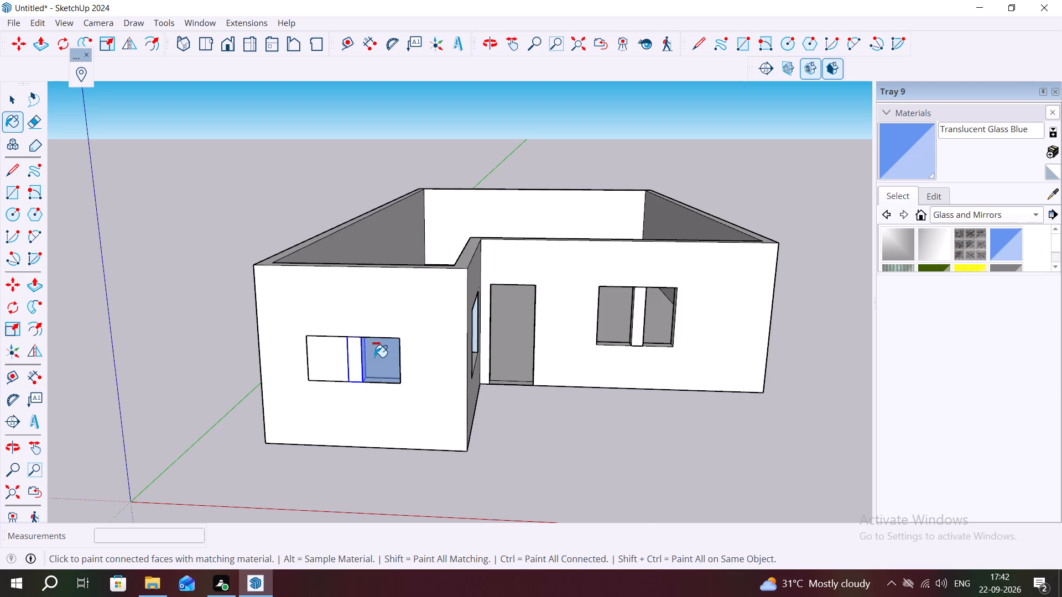
key(ctrl+z)
key(ctrl+z)
key(ctrl+z)
key(ctrl+z)
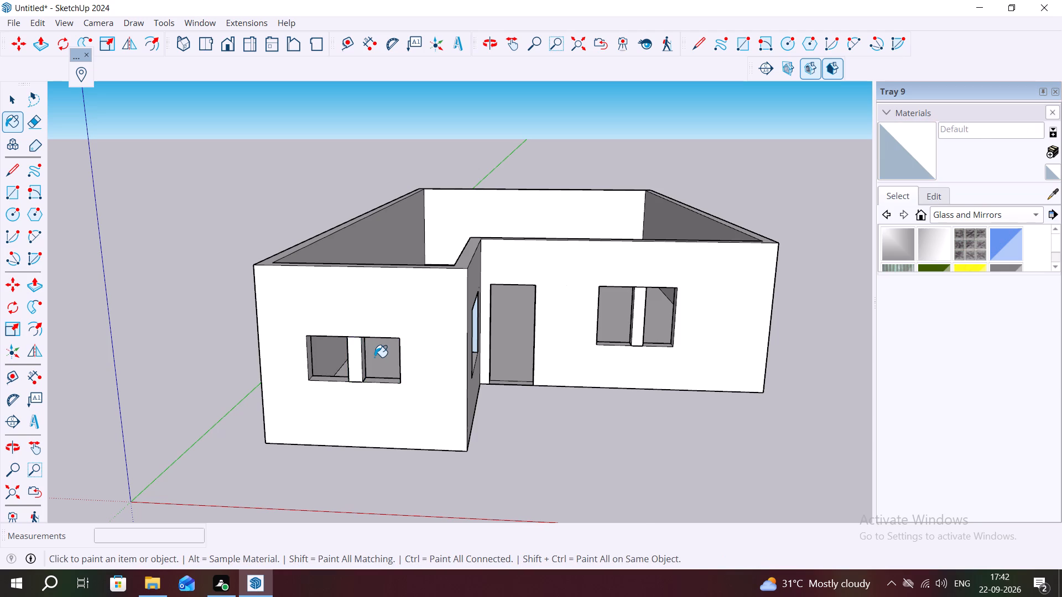
Keep undoing until the posts and their 9" sill squares are gone from both the bay window and the main front window.
key(ctrl+period)
key(ctrl+z)
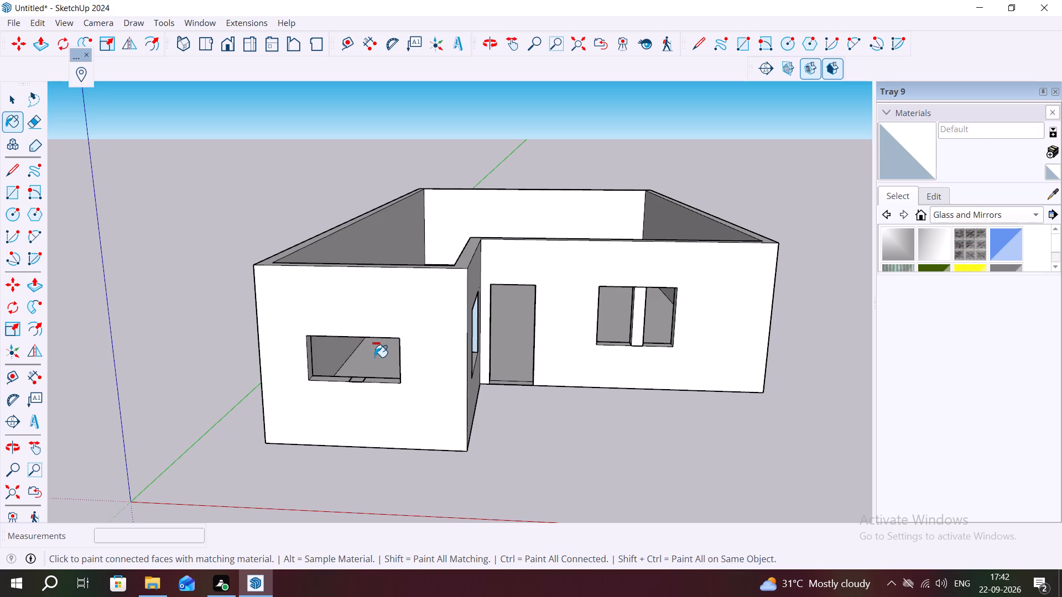
key(ctrl+z)
key(ctrl+z)
key(ctrl+z)
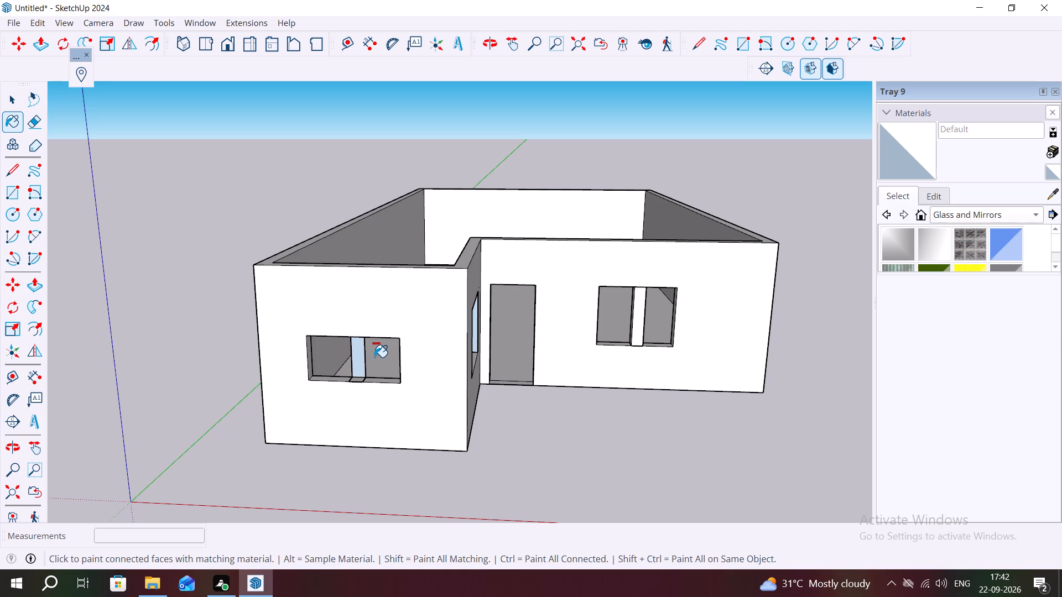
key(ctrl+z)
key(ctrl+z)
key(ctrl+z)
key(ctrl+z)
key(ctrl+z)
key(ctrl+z)
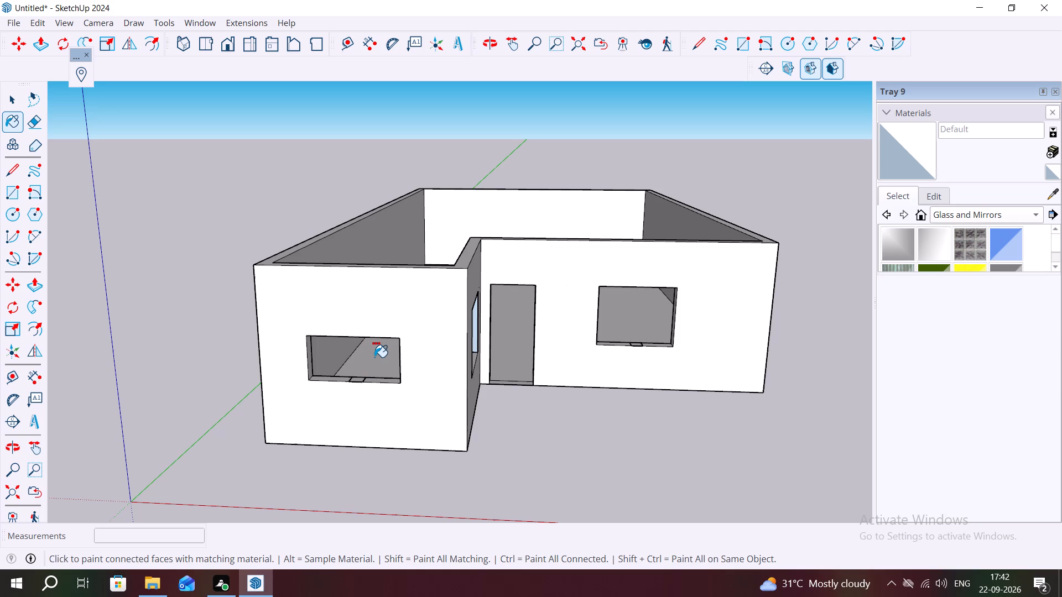
key(ctrl+z)
key(ctrl+z)
key(ctrl+z)
key(ctrl+z)
key(ctrl+z)
key(ctrl+z)
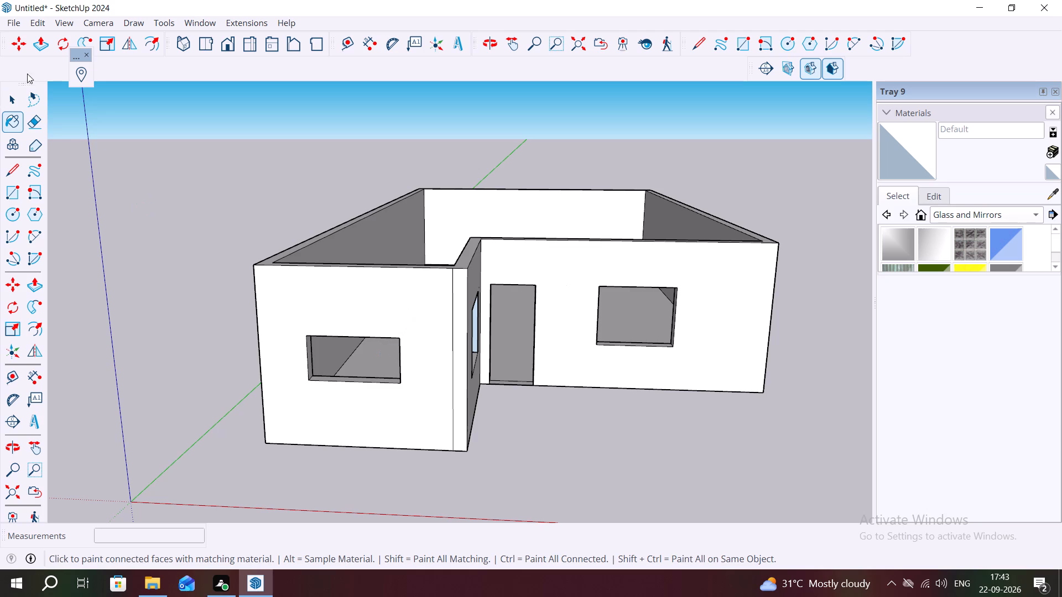
Erase the stray vertical edge near the outer corner of the bay's front wall.
click(29, 121)
scroll(458, 329, up, 4)
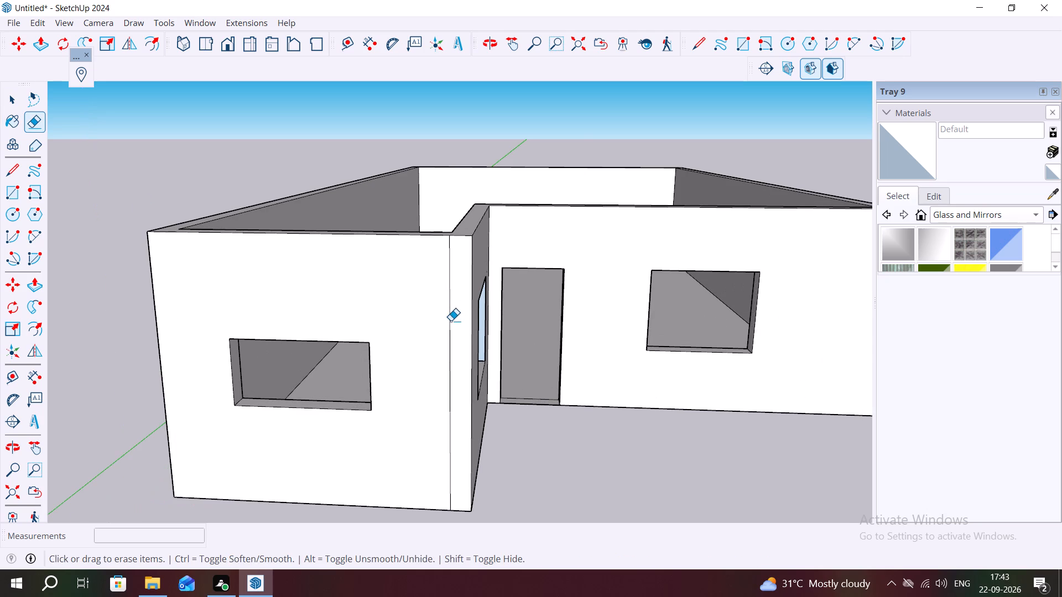
click(448, 320)
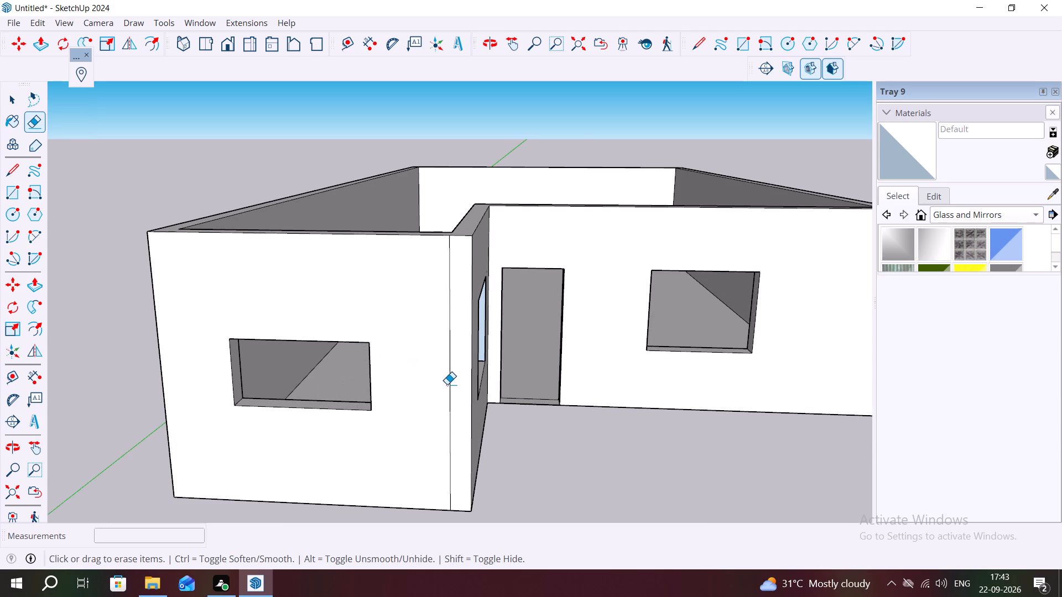
click(449, 384)
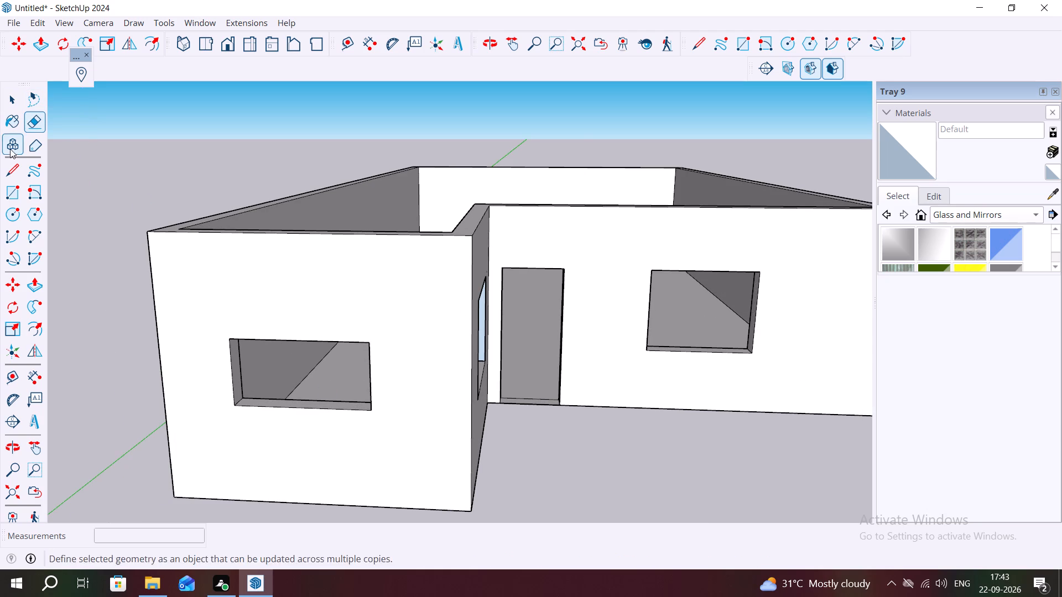
Draw a 5' by 2' 6" rectangle filling the whole window opening in the bay's front wall.
click(12, 190)
middle_drag(145, 331, 225, 285)
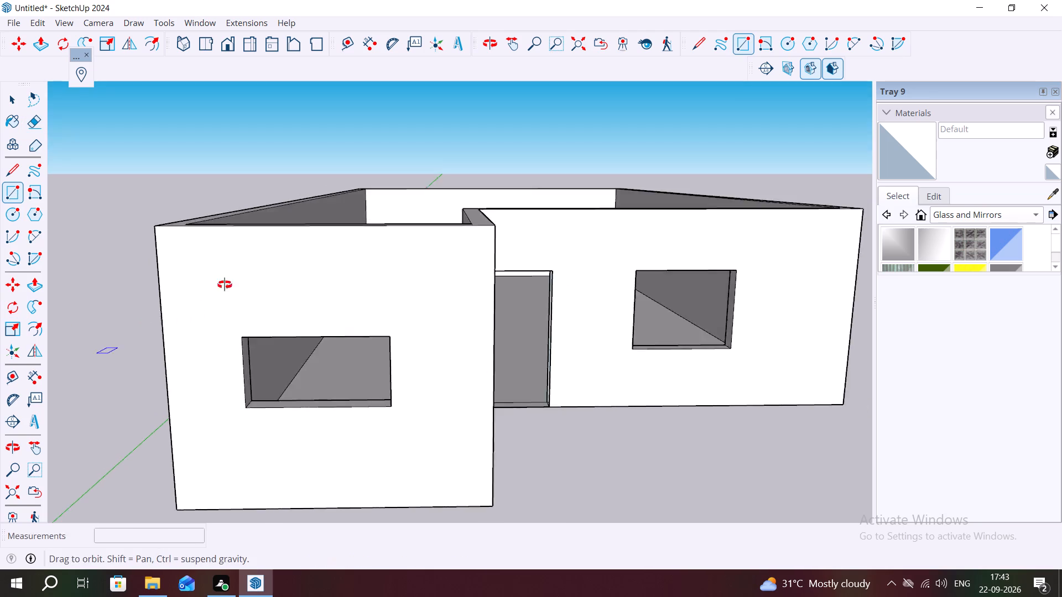
middle_drag(225, 285, 257, 237)
click(292, 274)
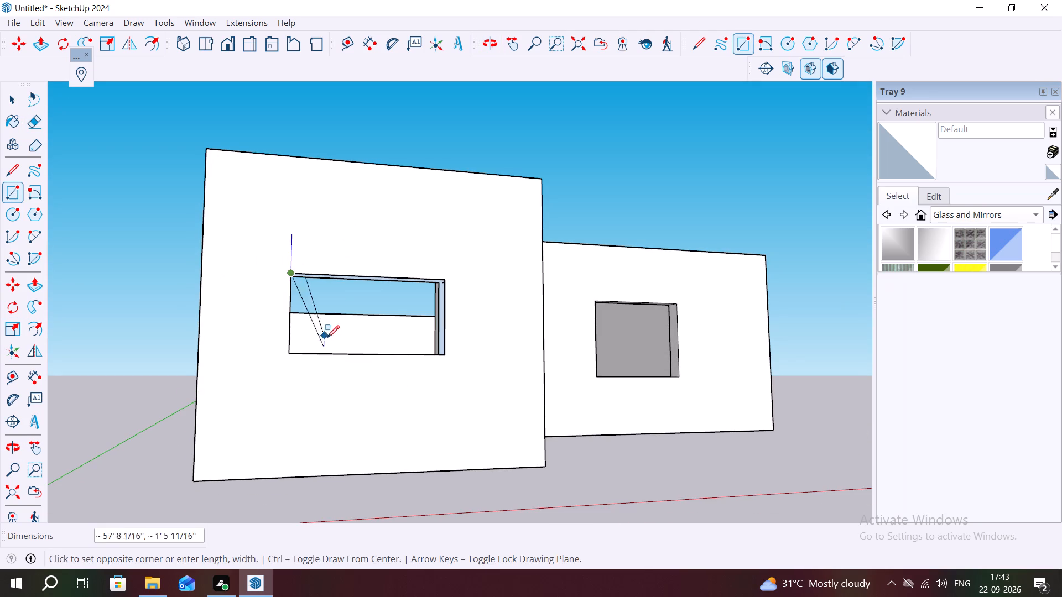
click(446, 355)
Draw a rectangle about 4' 1/2" by 5' filling the window opening in the bay's side wall.
scroll(275, 321, down, 4)
middle_drag(272, 311, 215, 299)
scroll(211, 297, down, 2)
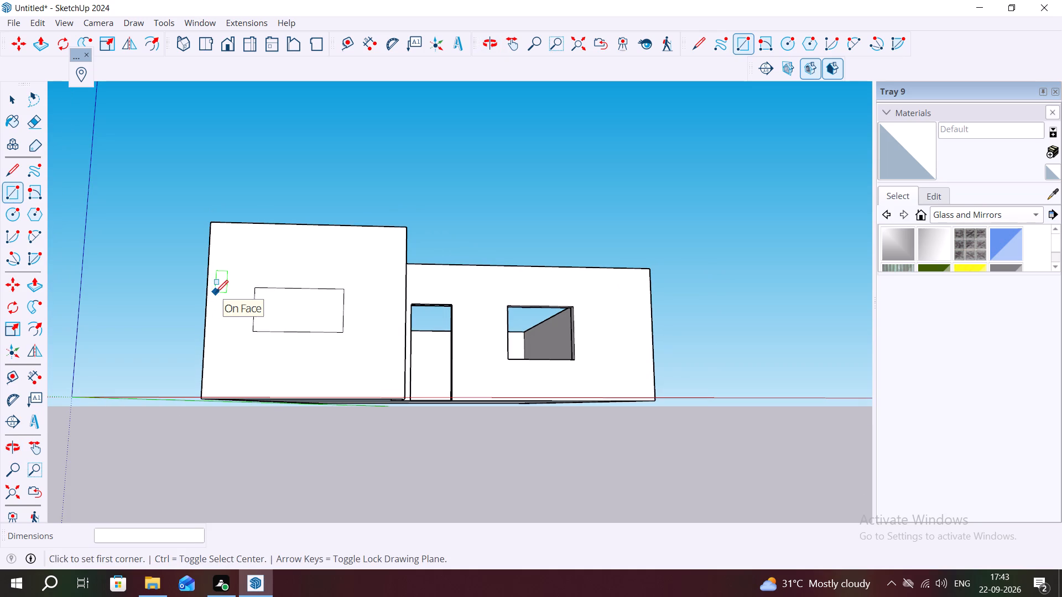
scroll(216, 292, down, 4)
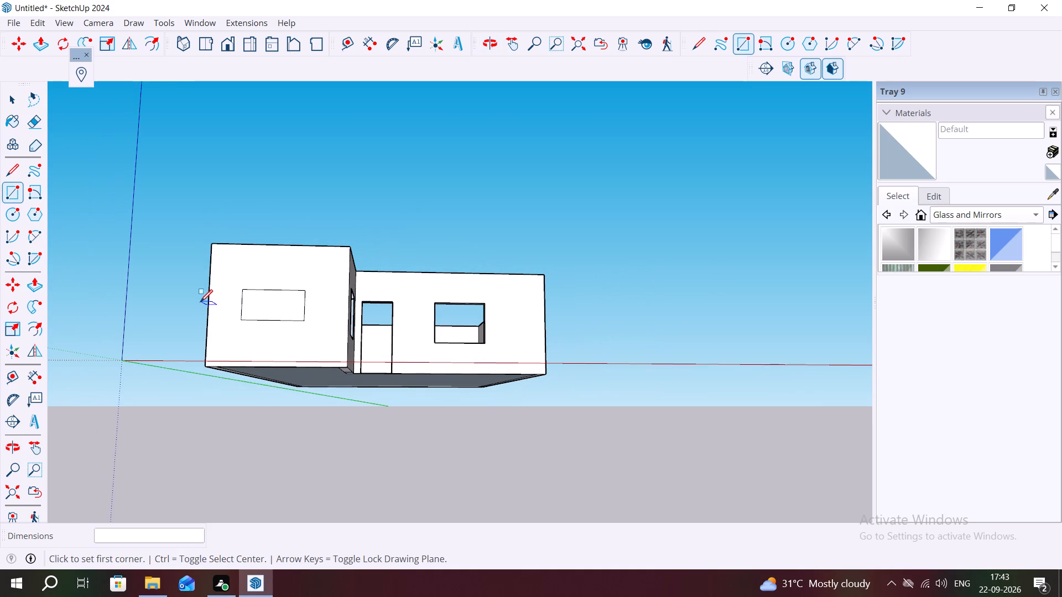
middle_drag(382, 289, 351, 317)
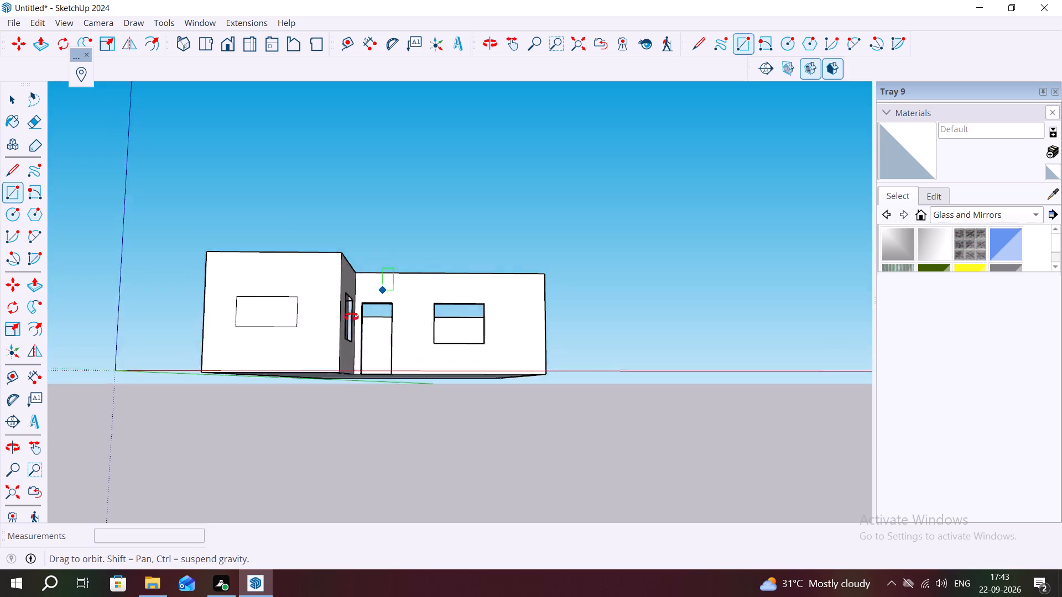
middle_drag(351, 317, 273, 391)
scroll(313, 334, up, 7)
middle_drag(311, 317, 206, 325)
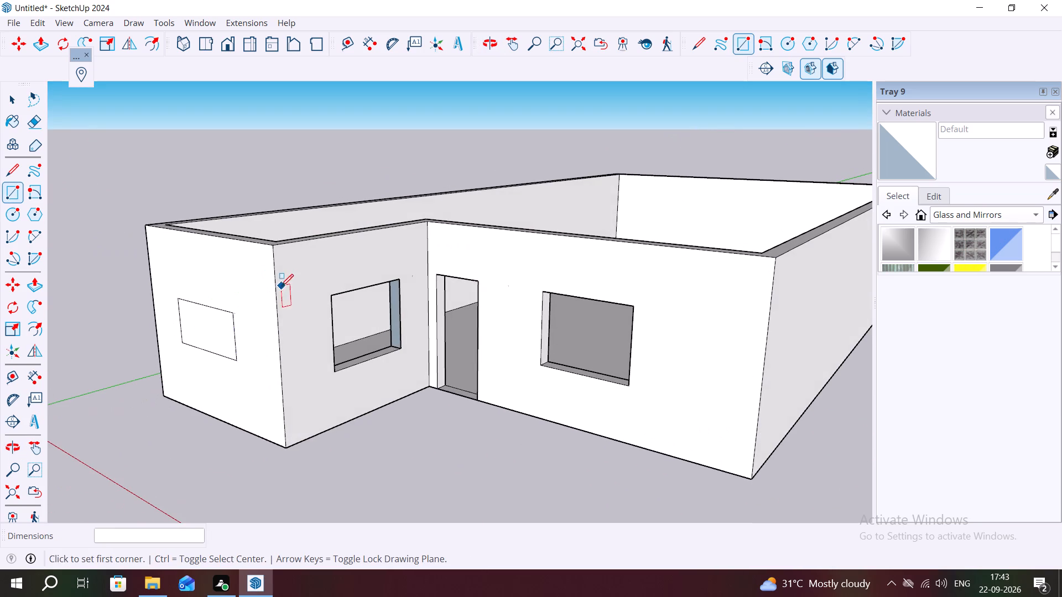
scroll(319, 300, up, 4)
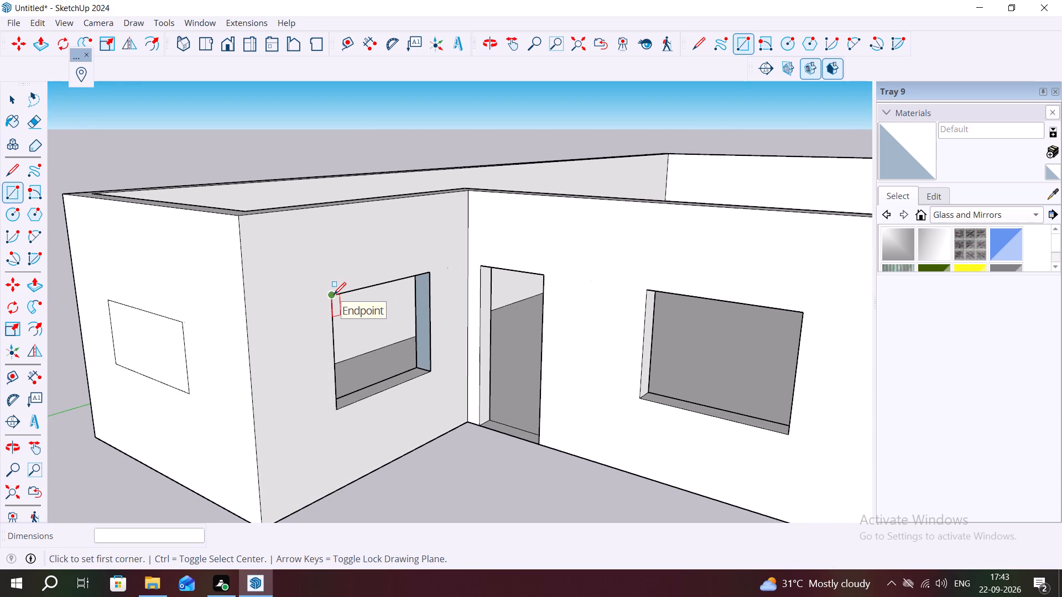
click(334, 295)
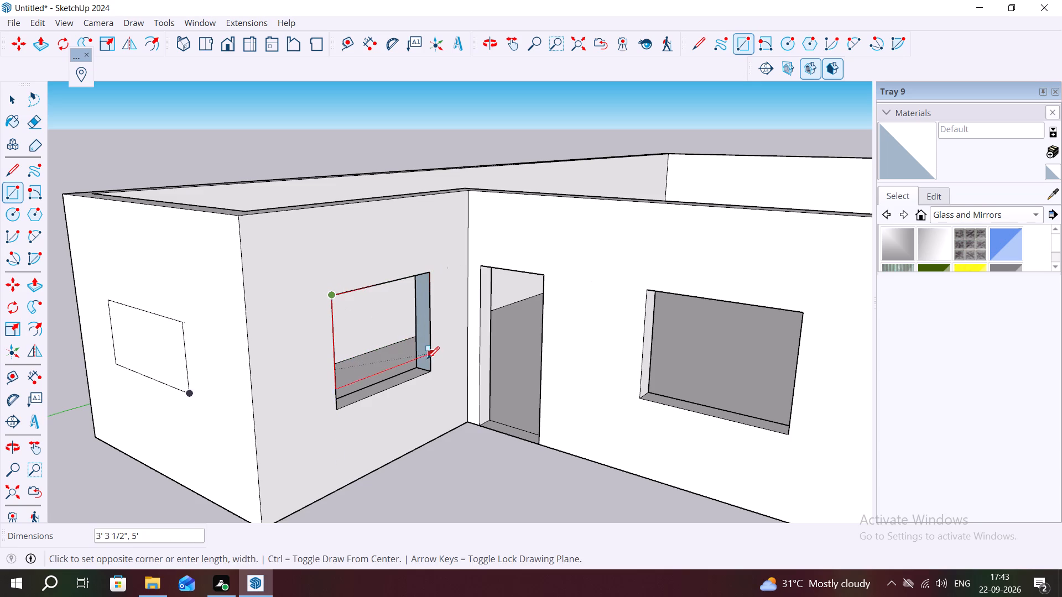
click(430, 368)
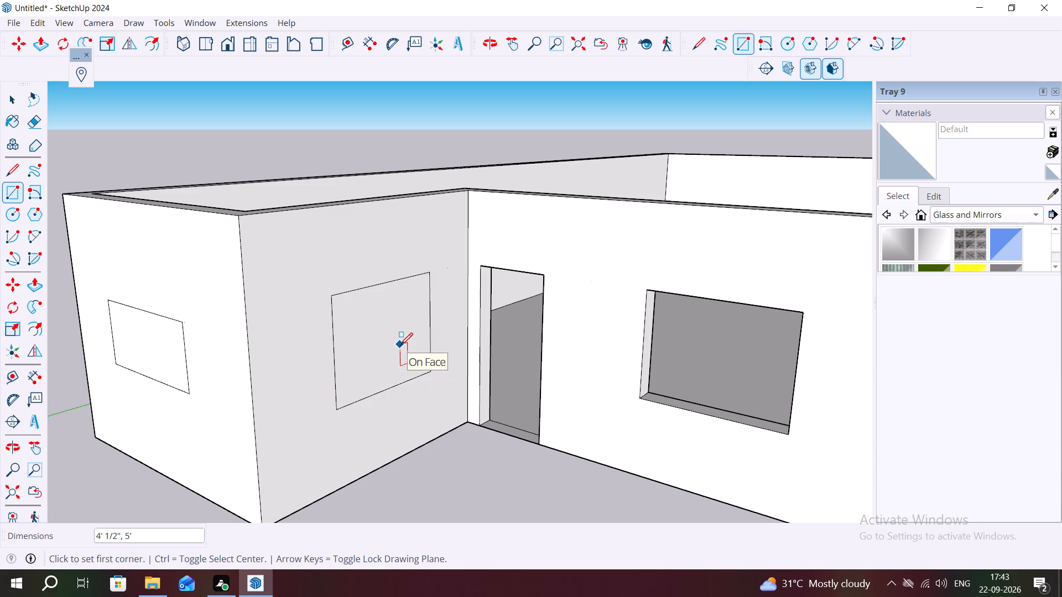
Draw a 5' by 4' rectangle filling the window opening beside the door in the main front wall.
scroll(399, 340, down, 14)
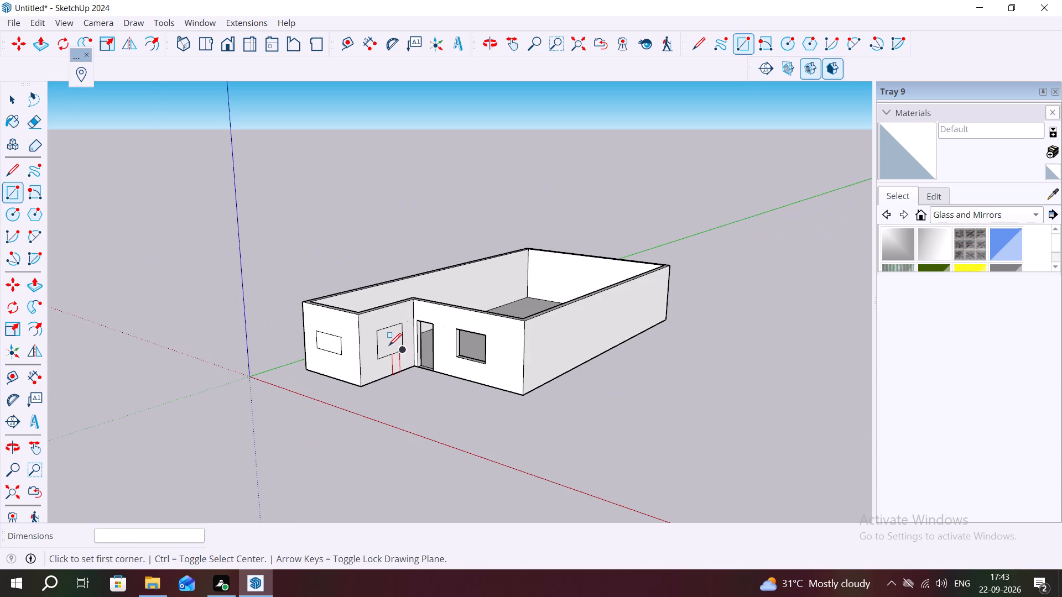
middle_drag(390, 345, 478, 381)
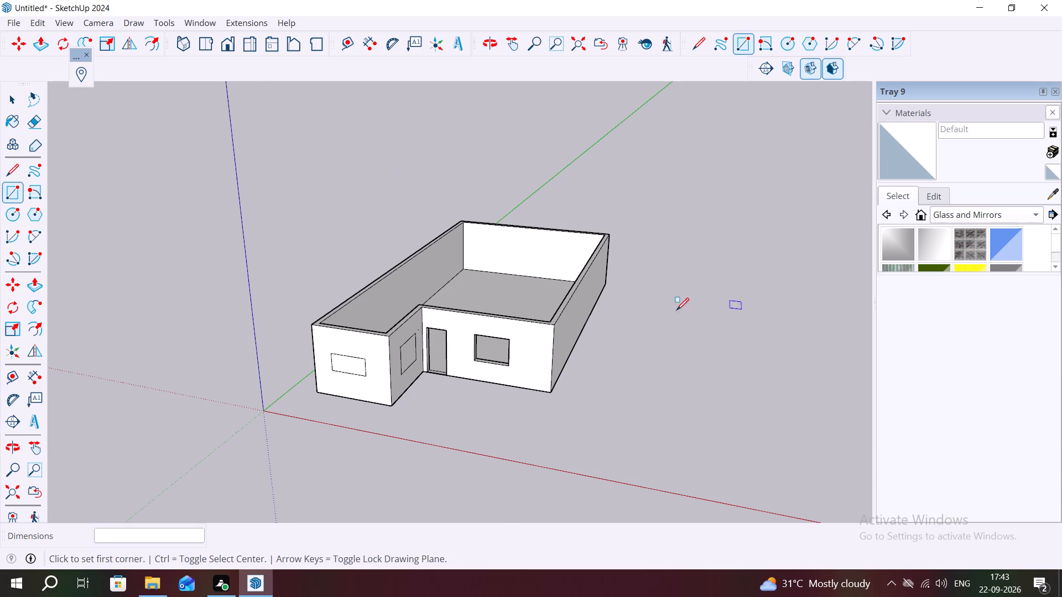
scroll(490, 344, up, 1)
middle_drag(545, 317, 600, 287)
scroll(493, 315, up, 4)
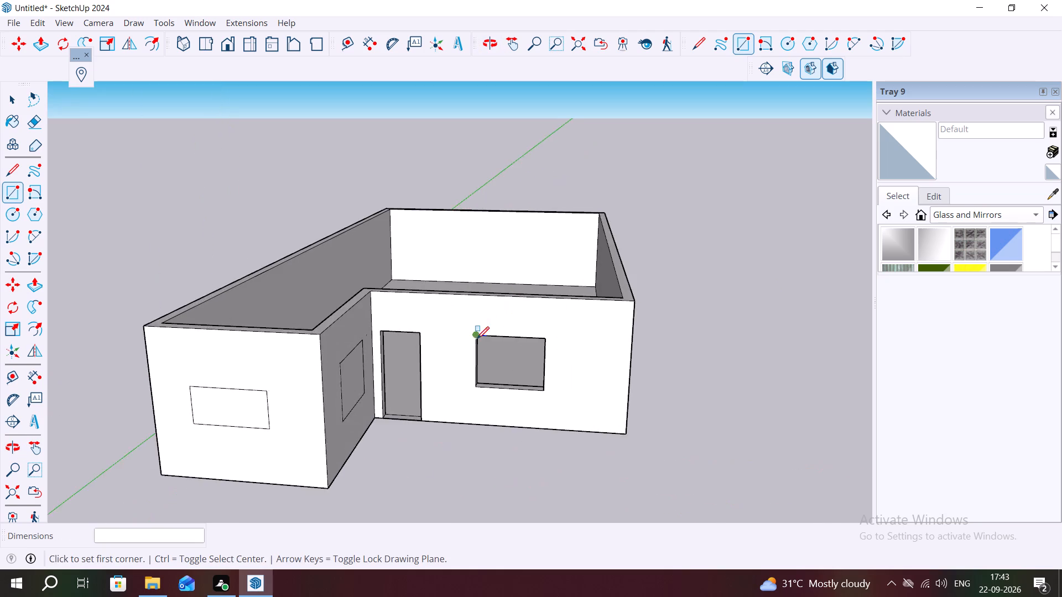
scroll(477, 339, up, 5)
middle_drag(489, 323, 513, 270)
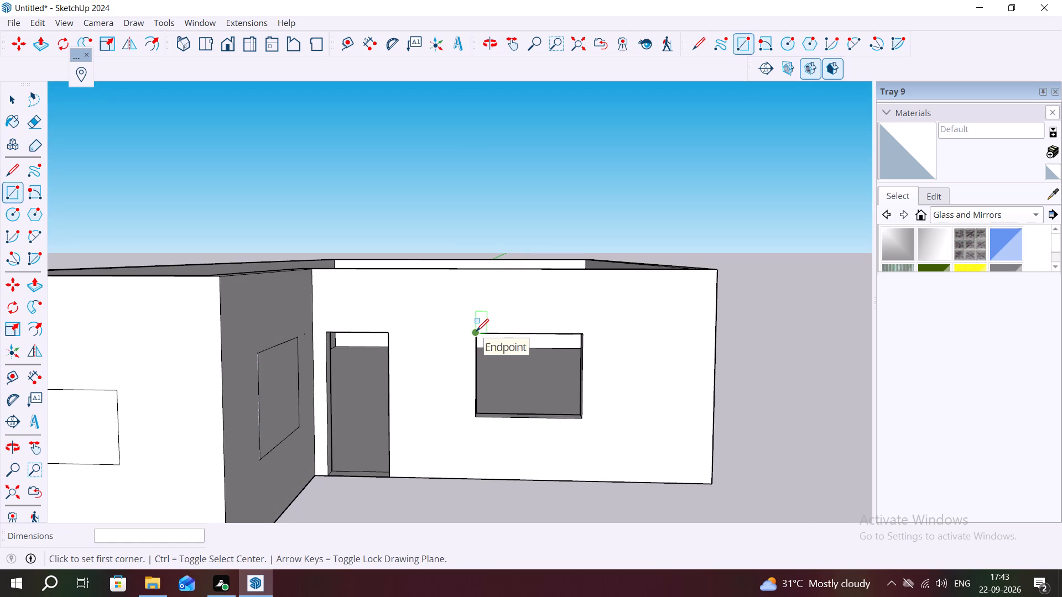
click(476, 331)
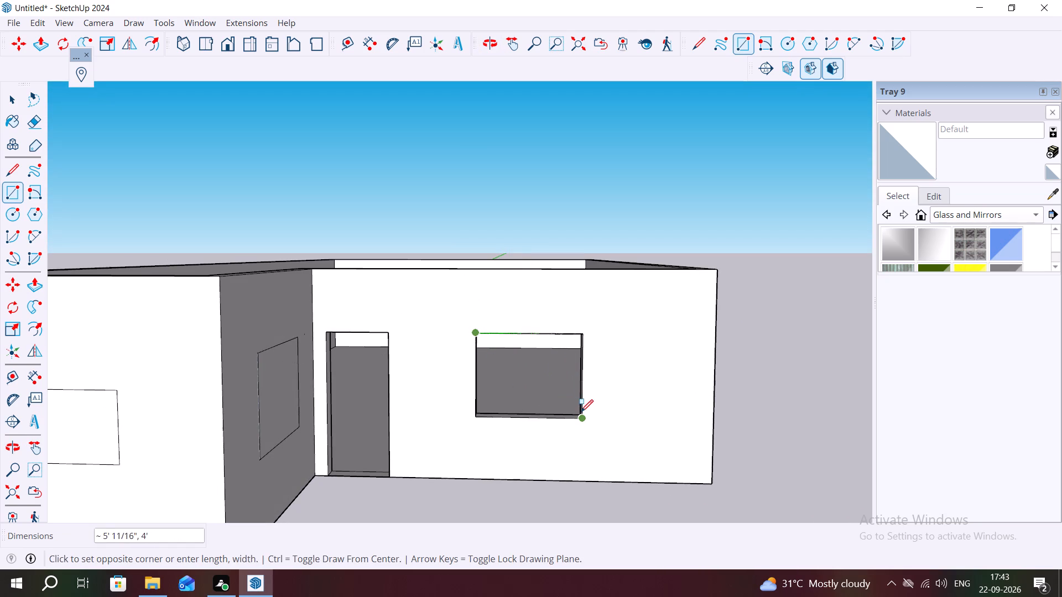
click(582, 416)
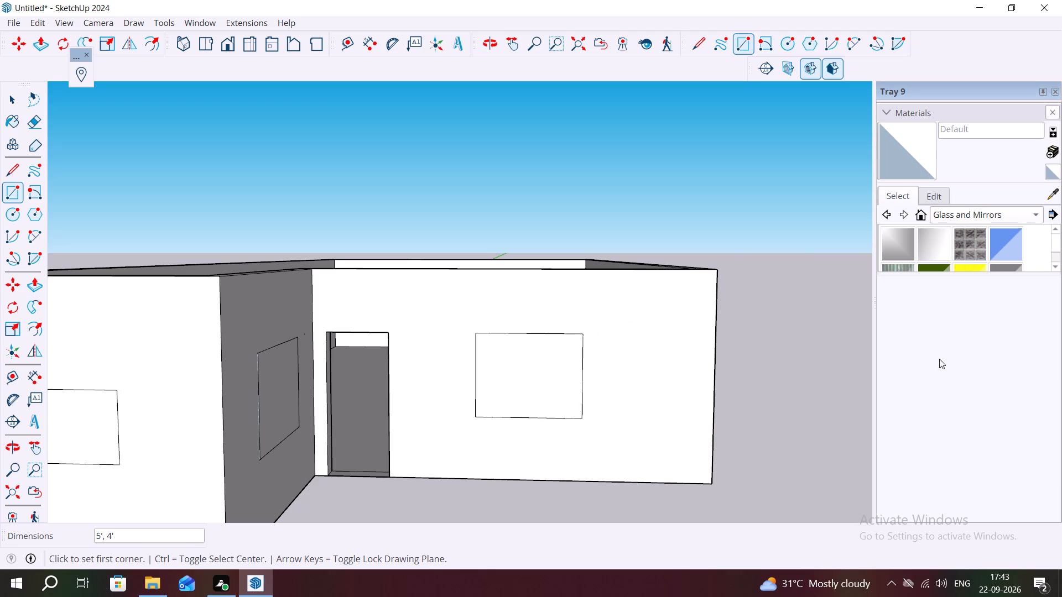
Paint the window faces in the main front wall, the bay's side wall and the bay's front wall with Translucent Glass Blue.
click(1001, 245)
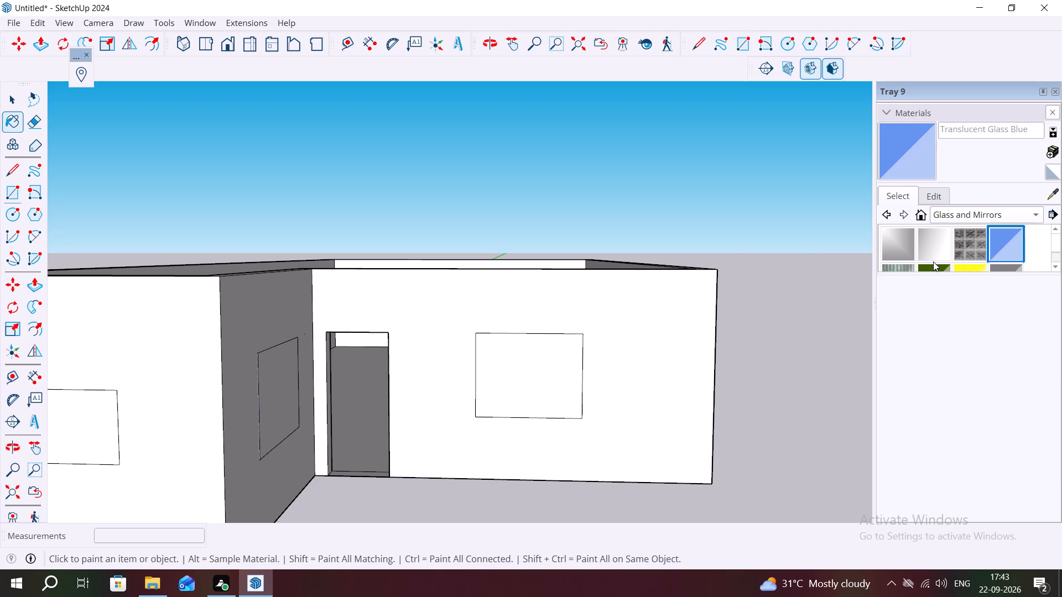
click(546, 400)
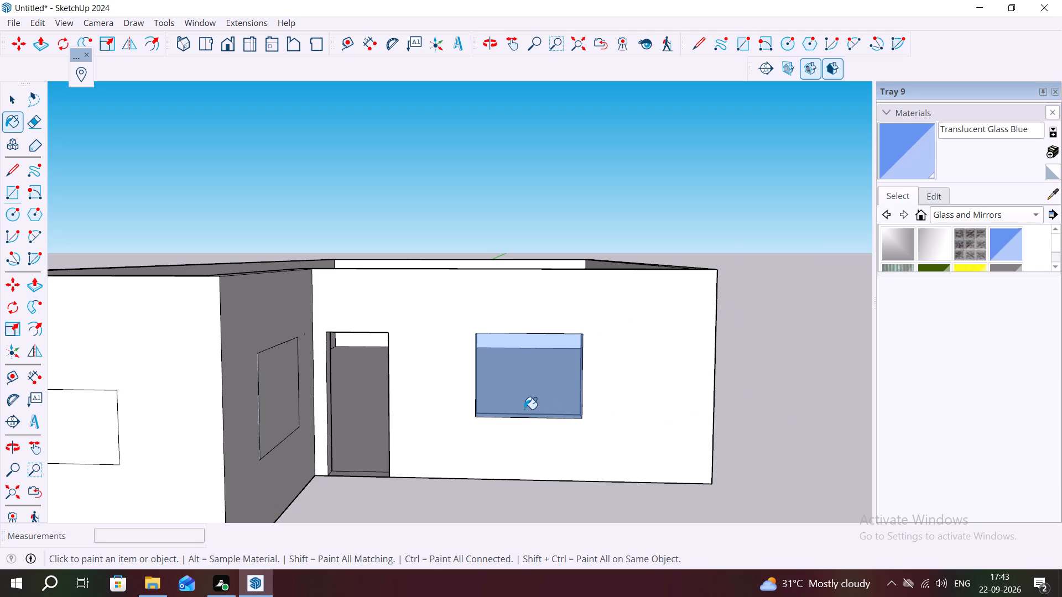
click(267, 409)
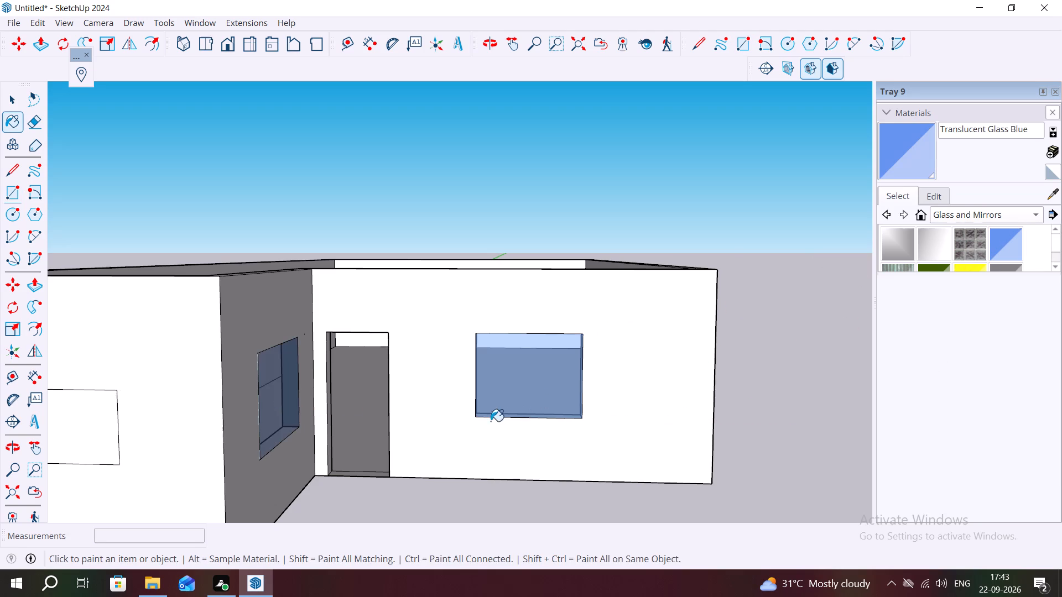
scroll(565, 422, down, 4)
click(270, 424)
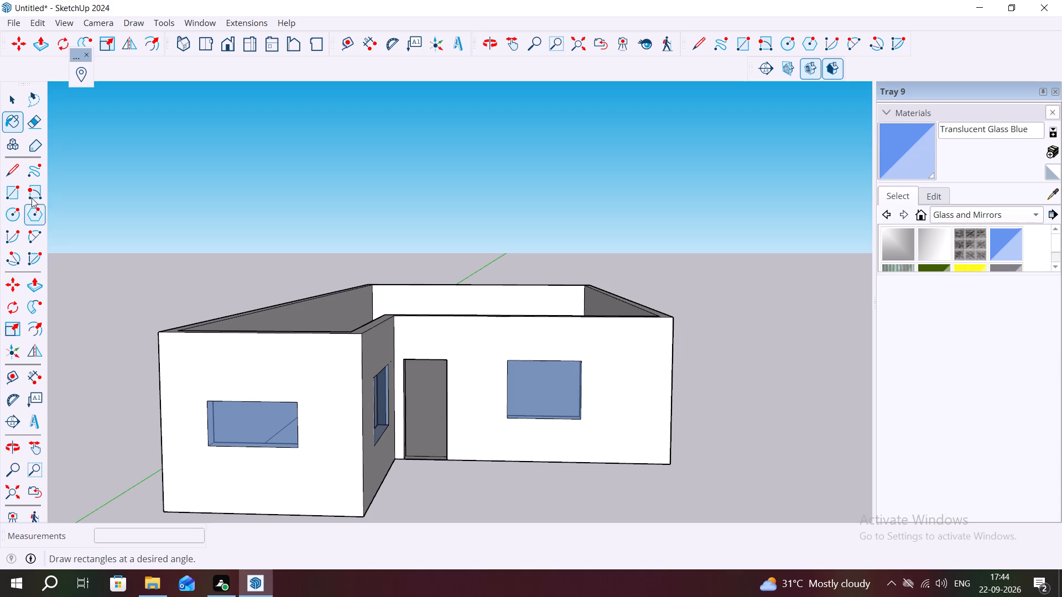
Draw a 7' by 3' rectangle filling the door opening in the main front wall.
click(10, 190)
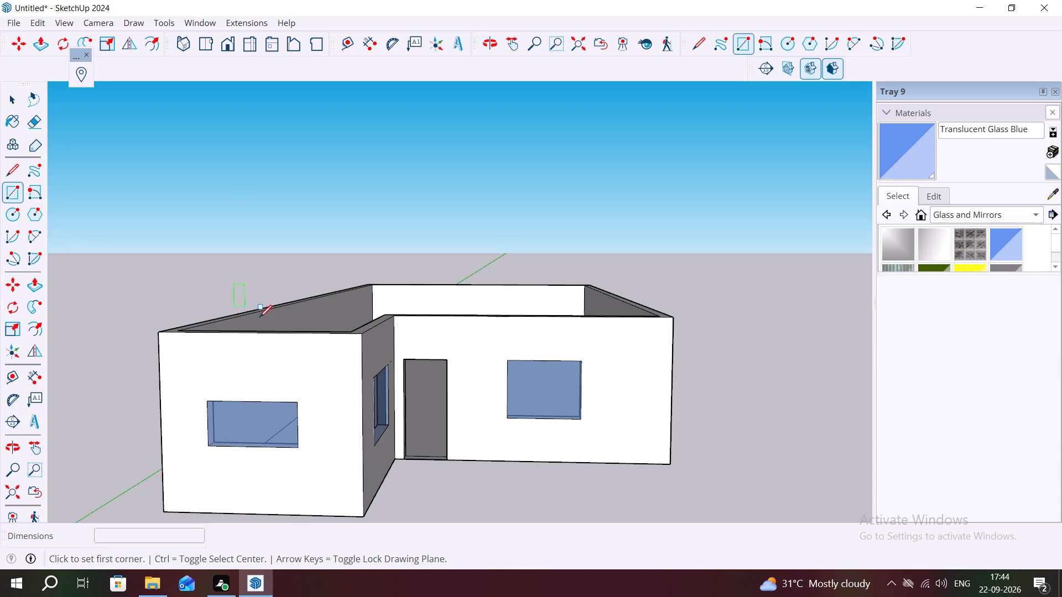
scroll(391, 364, up, 8)
middle_drag(444, 341, 508, 294)
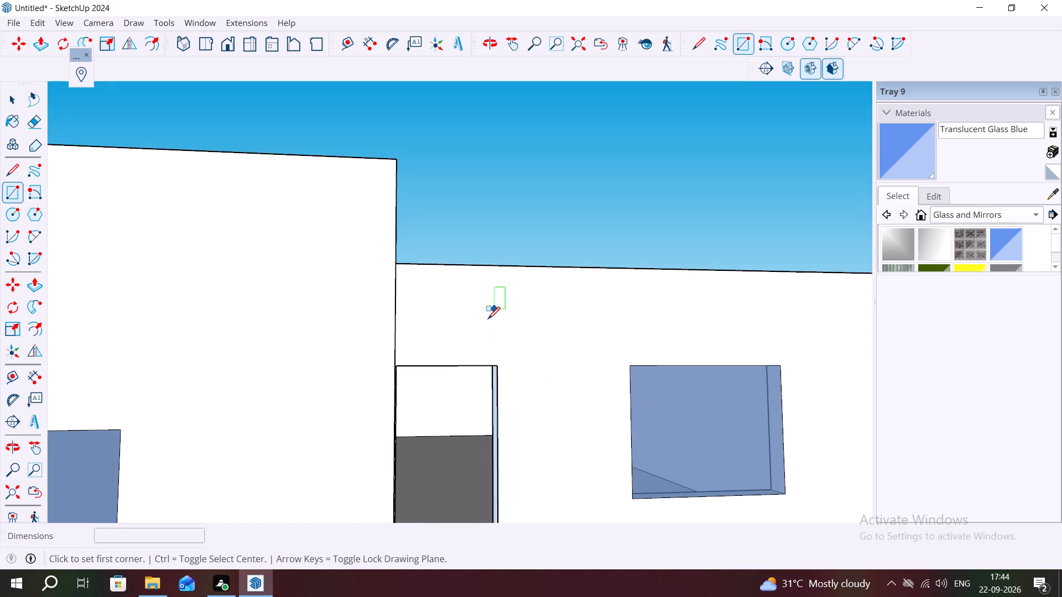
middle_drag(472, 358, 485, 427)
scroll(473, 408, down, 4)
middle_drag(462, 408, 440, 409)
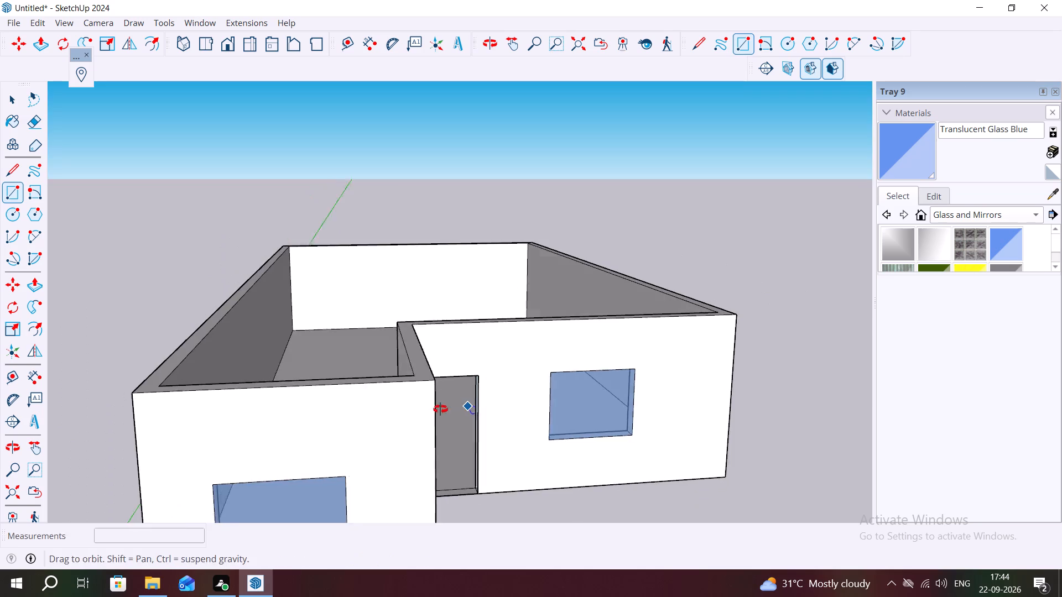
middle_drag(440, 409, 425, 403)
scroll(408, 374, up, 3)
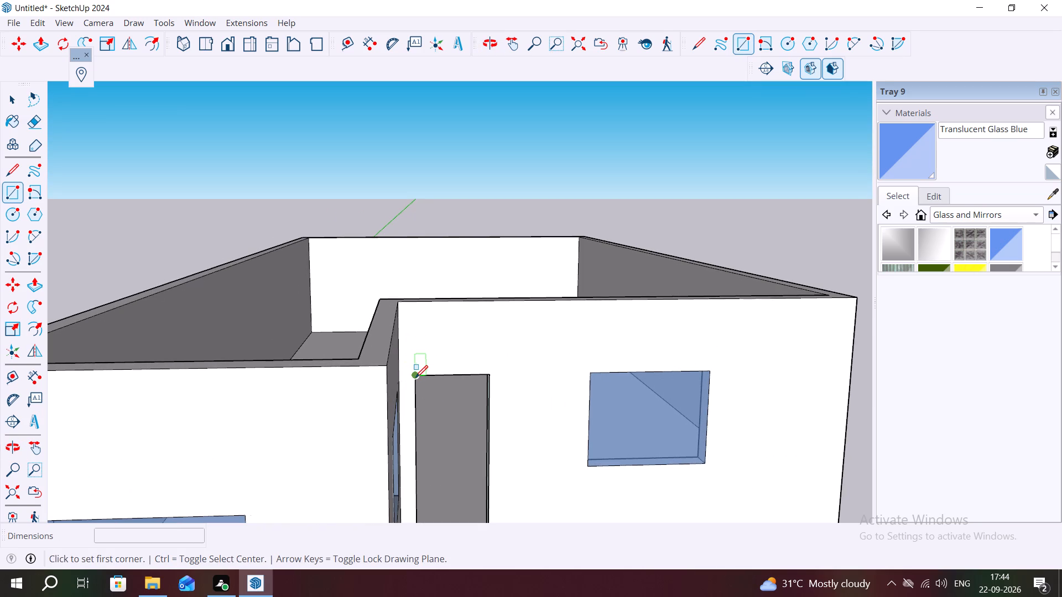
click(416, 377)
scroll(467, 427, down, 4)
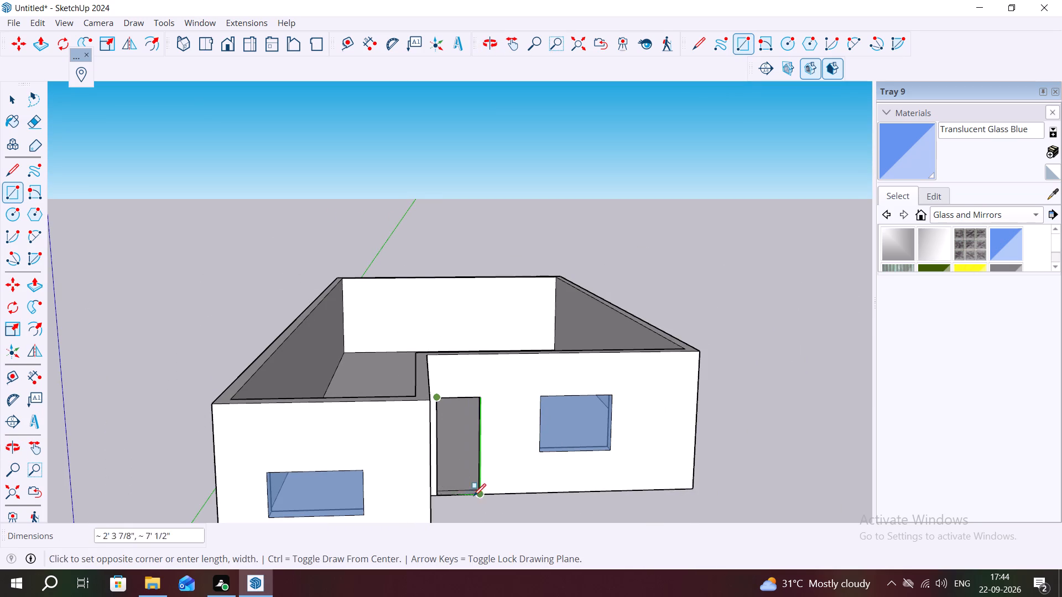
click(481, 496)
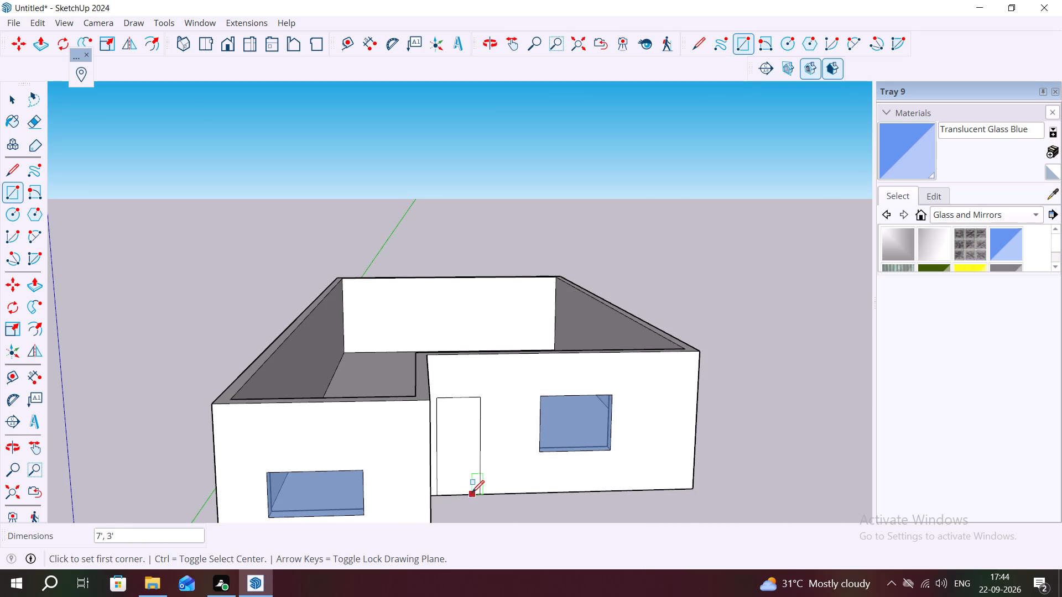
Push/Pull the door face outward from the main front wall by about 6 7/8".
scroll(893, 218, down, 2)
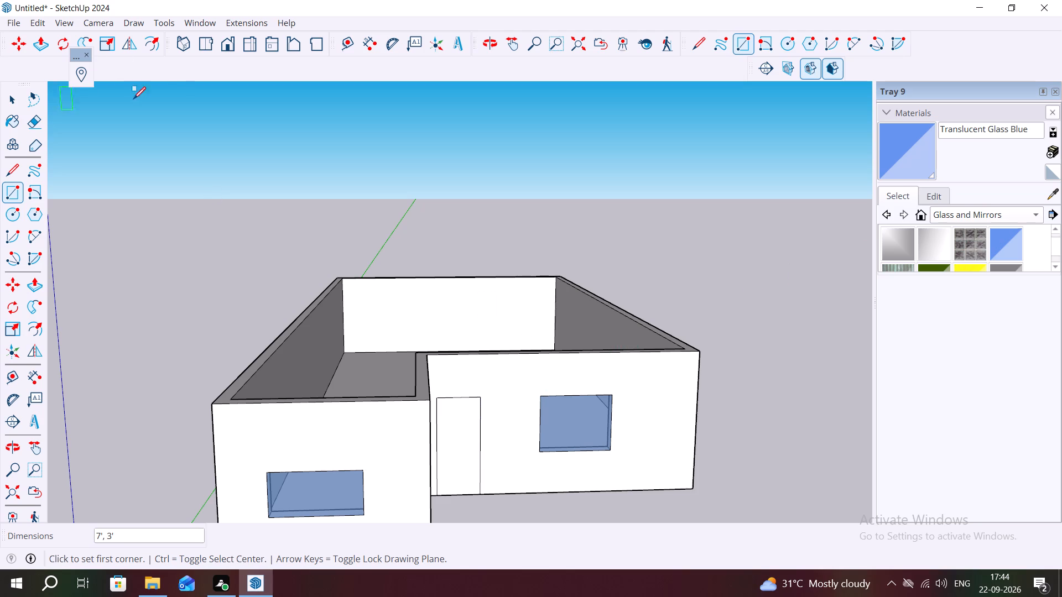
text(P)
key(space)
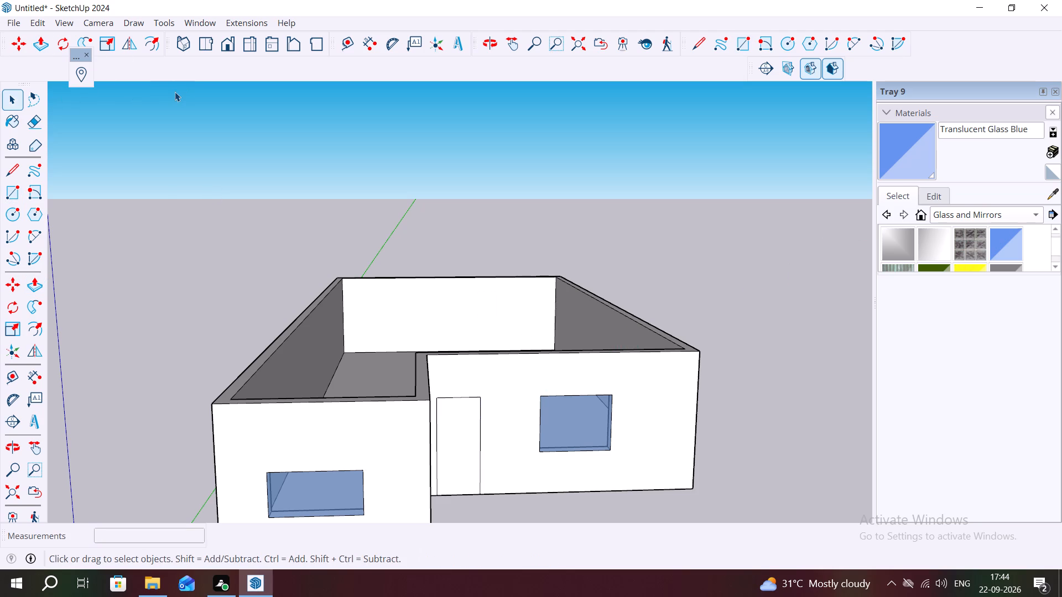
key(p)
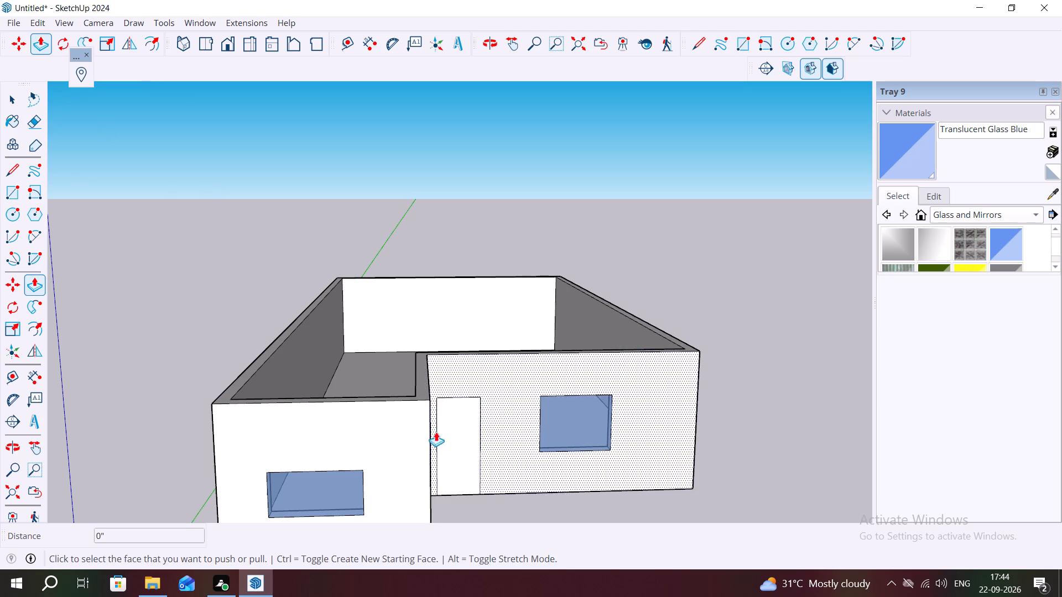
click(457, 428)
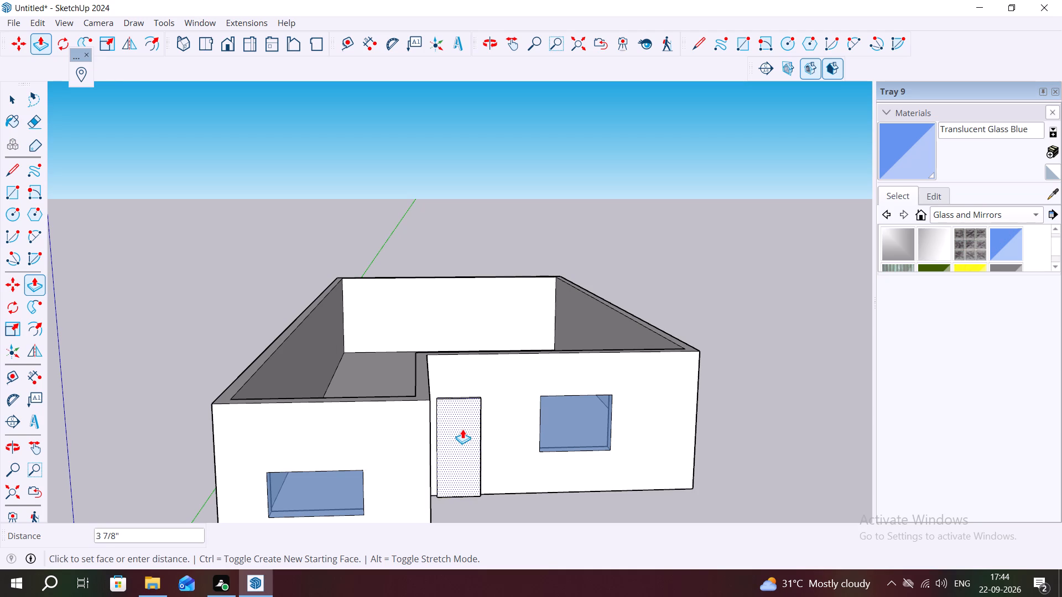
click(463, 430)
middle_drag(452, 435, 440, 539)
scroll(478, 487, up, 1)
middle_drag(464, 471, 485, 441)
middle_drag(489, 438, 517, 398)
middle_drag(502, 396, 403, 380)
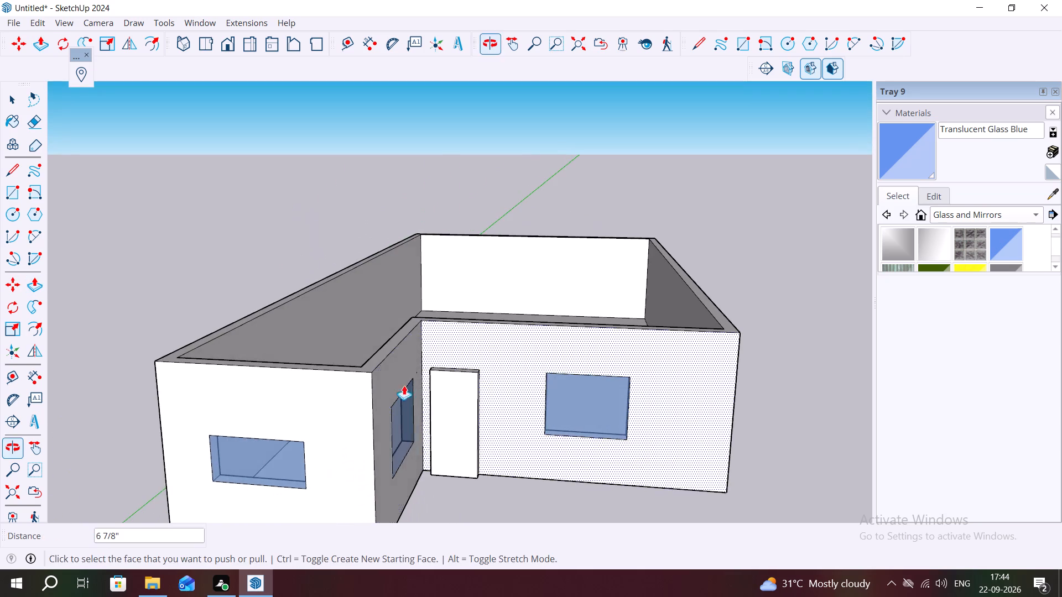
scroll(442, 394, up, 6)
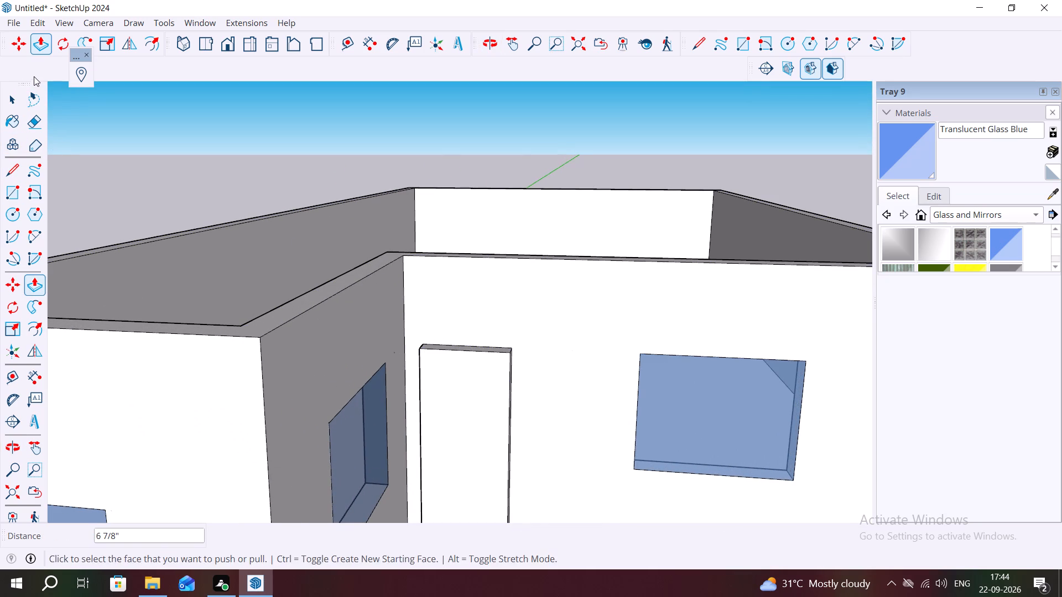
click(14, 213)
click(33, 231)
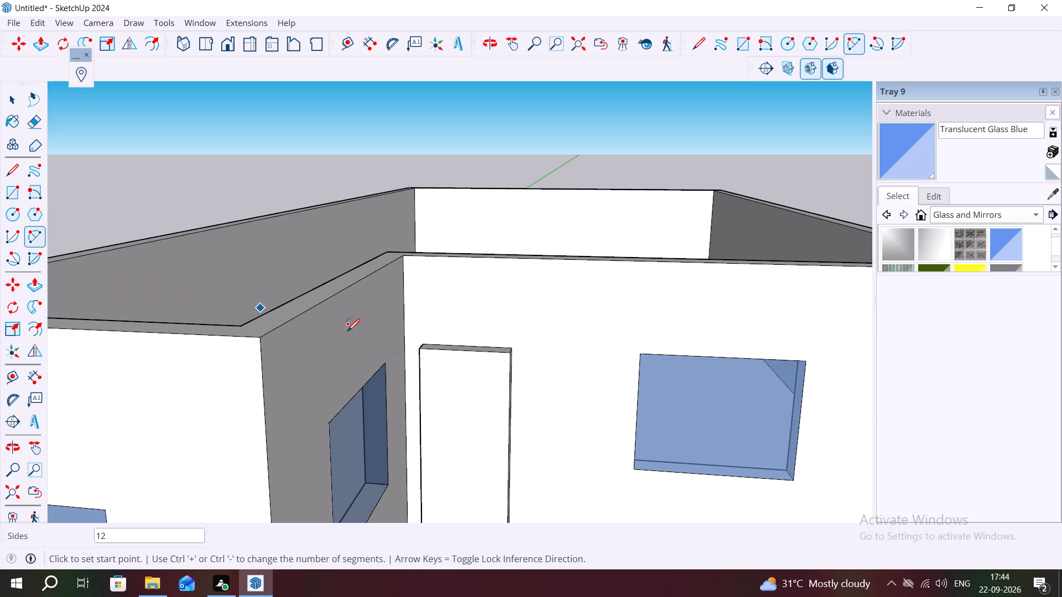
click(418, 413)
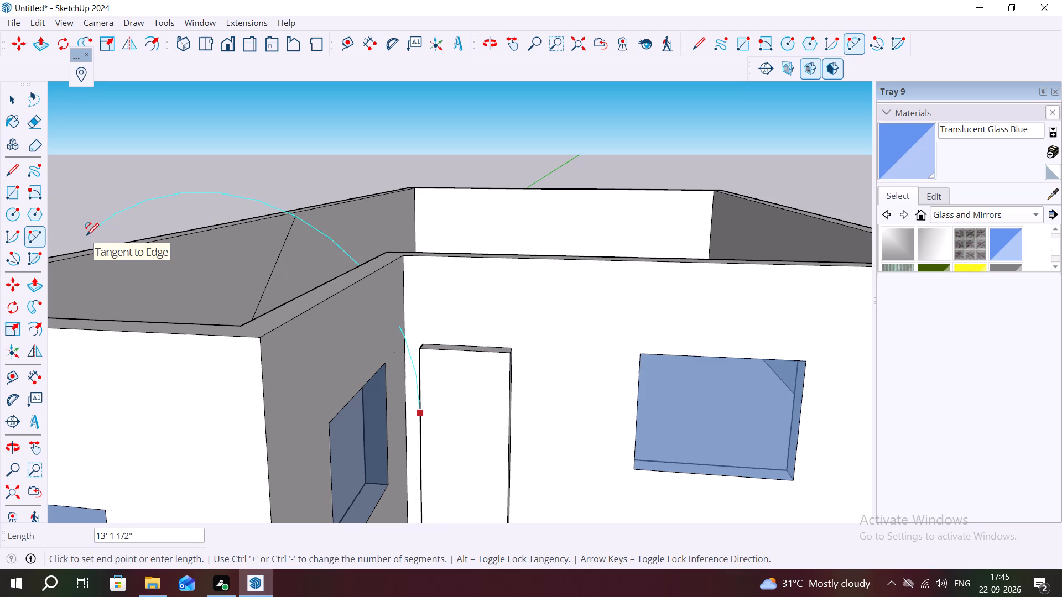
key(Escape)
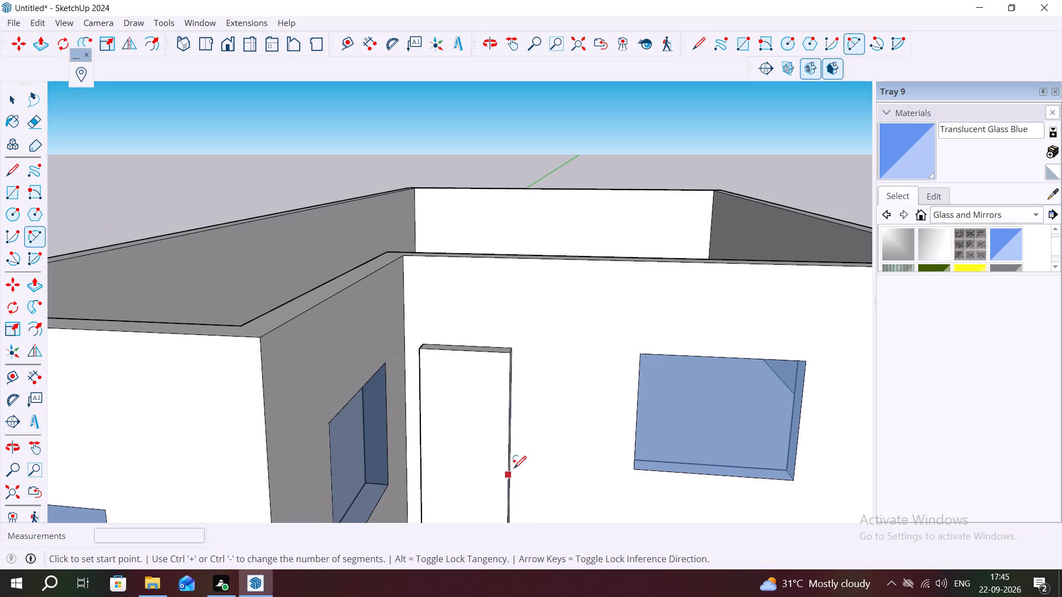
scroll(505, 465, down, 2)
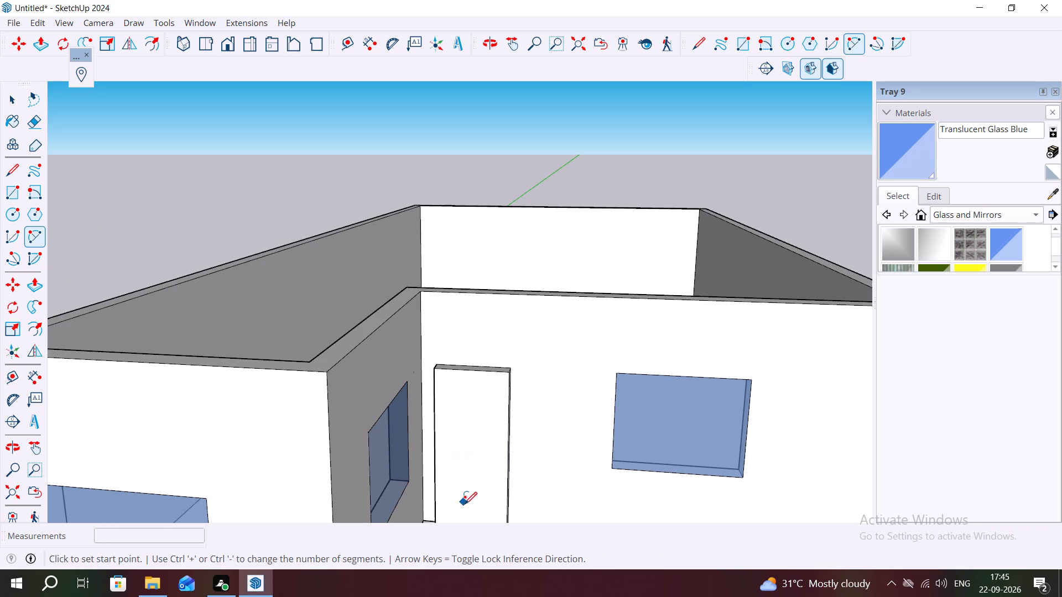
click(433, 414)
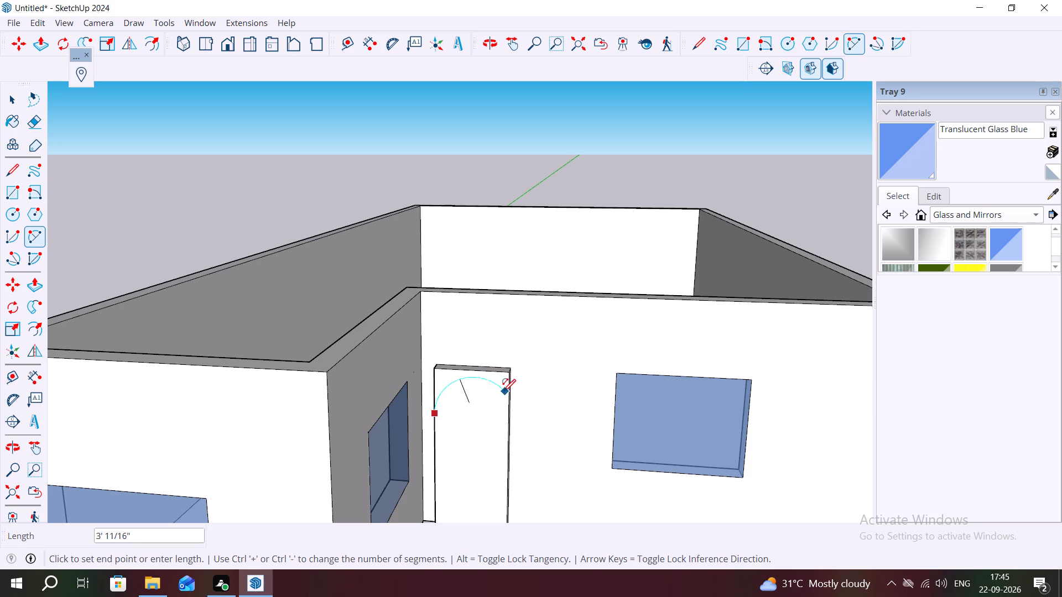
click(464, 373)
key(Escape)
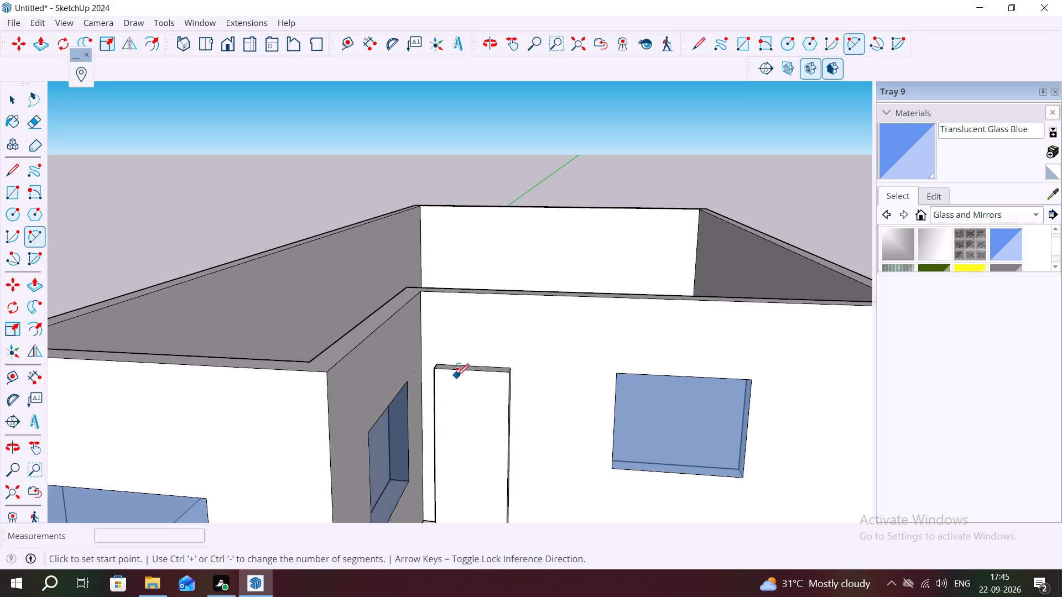
Outline a narrow rectangle about 2' 3/4" high with lines in the door face's lower corner nearest the bay.
scroll(432, 401, down, 6)
middle_drag(506, 420, 548, 306)
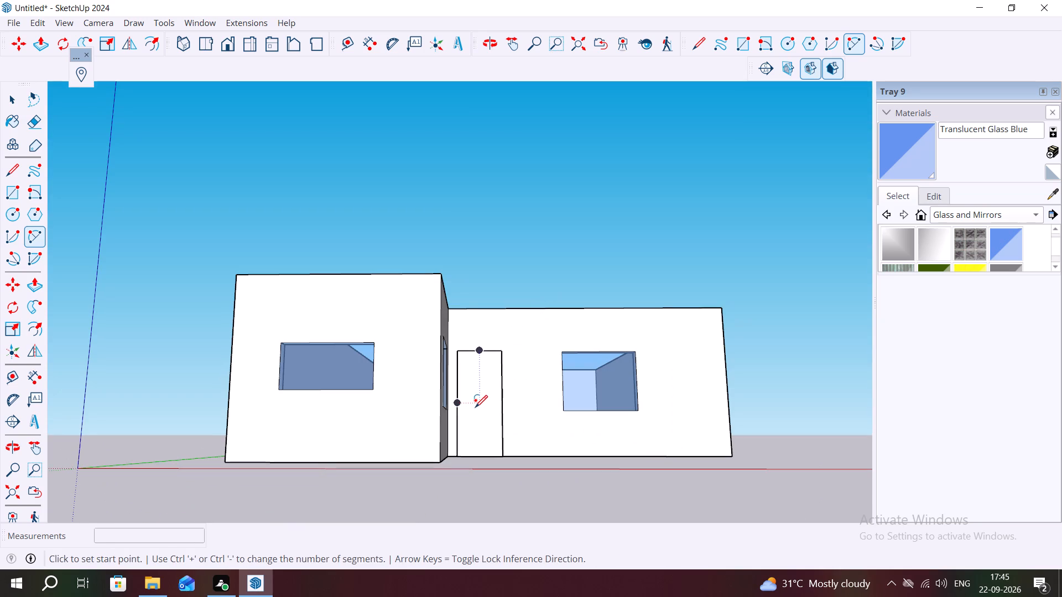
key(l)
scroll(449, 447, up, 7)
middle_drag(461, 440, 457, 460)
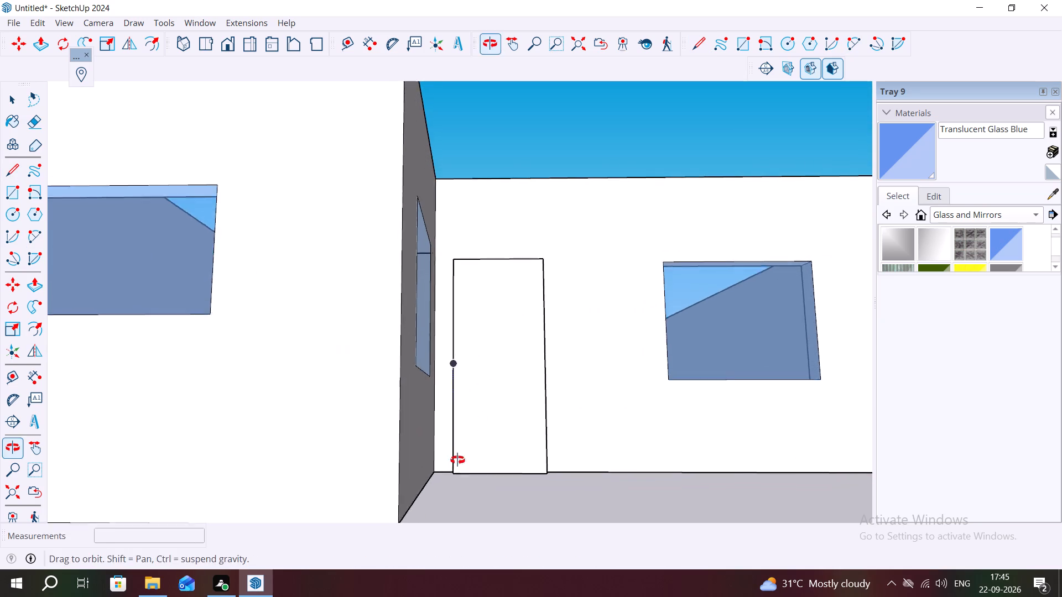
middle_drag(457, 460, 455, 475)
scroll(455, 434, up, 6)
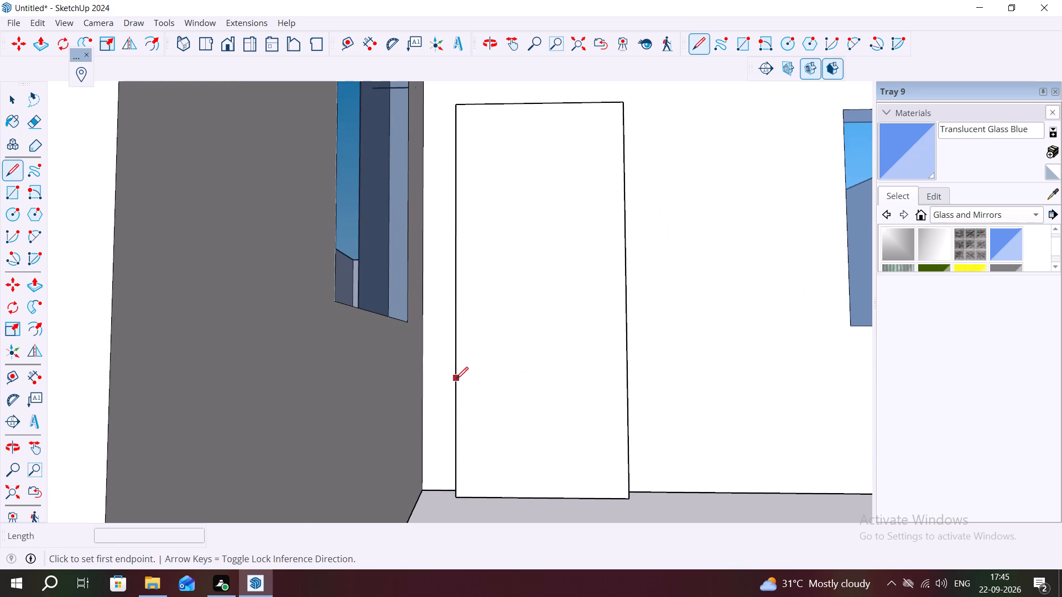
click(456, 379)
click(500, 384)
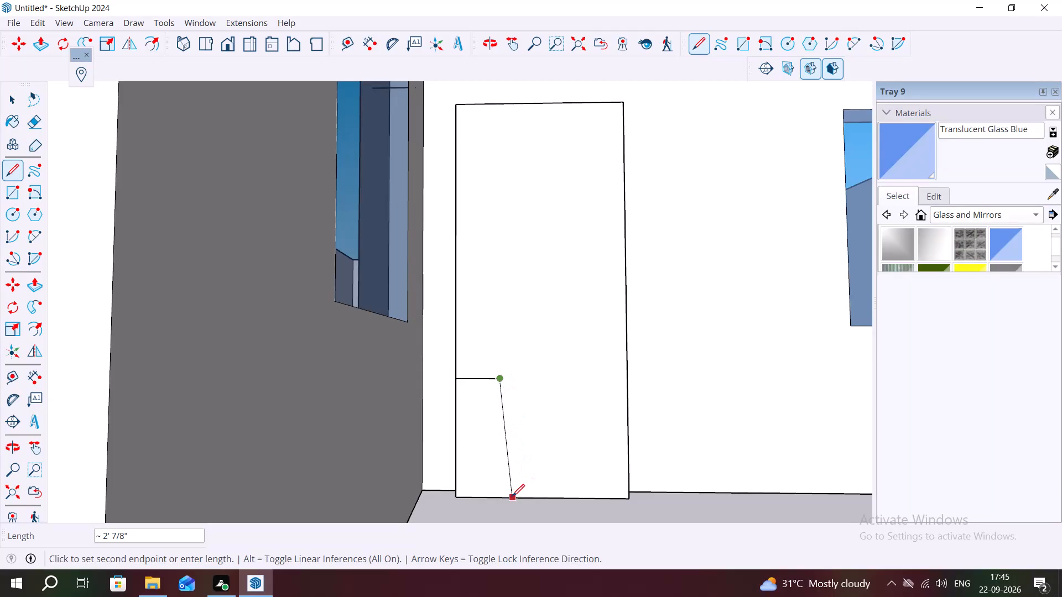
click(498, 495)
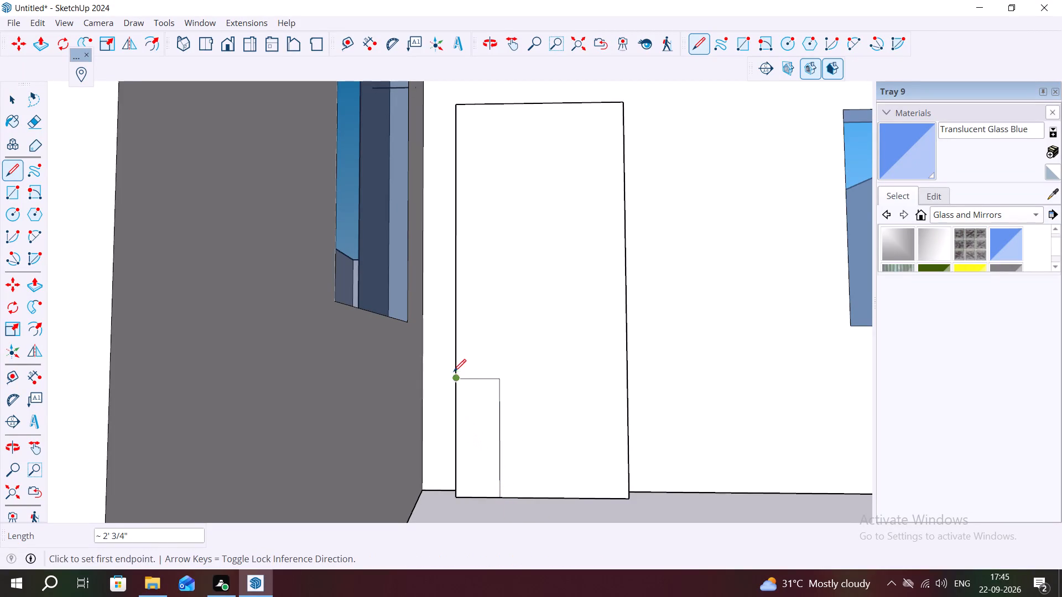
scroll(459, 362, up, 6)
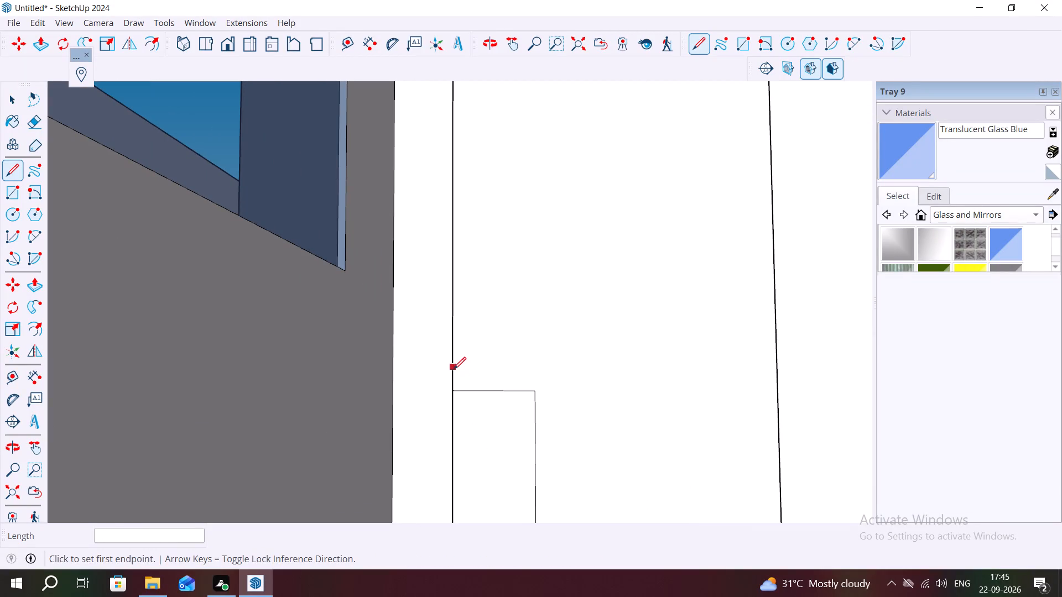
Draw two larger nested corner outlines around the small rectangle at the tall panel's base, about 3' 1" and 4' 1" high.
click(455, 281)
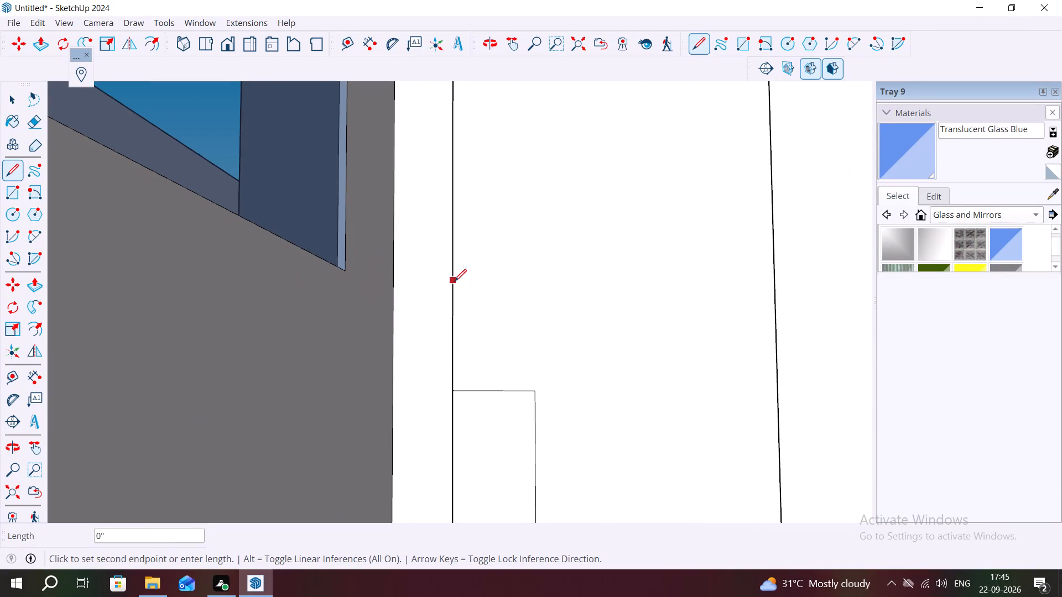
scroll(554, 280, down, 6)
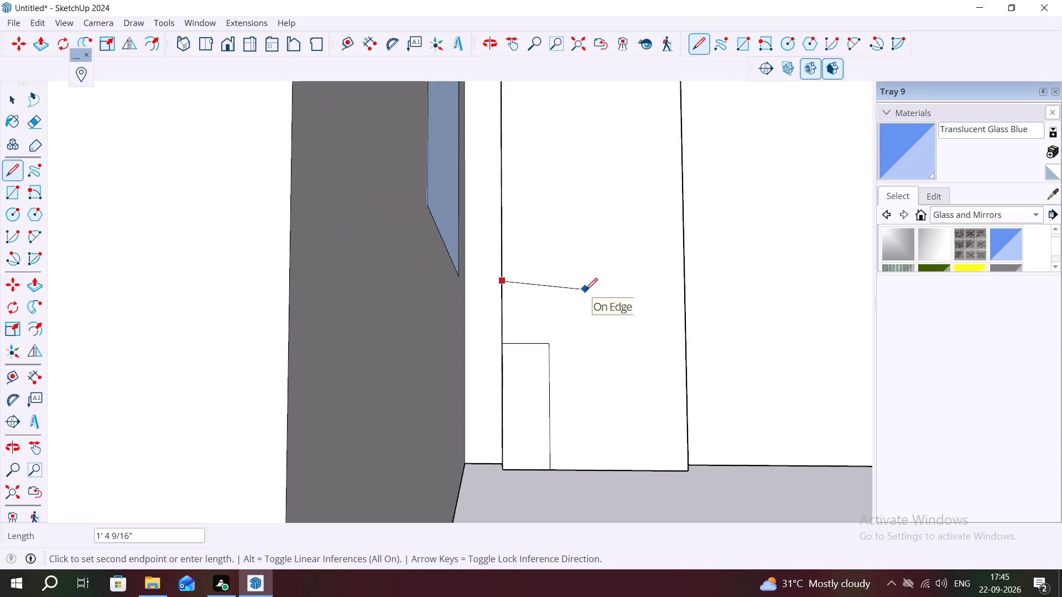
click(581, 280)
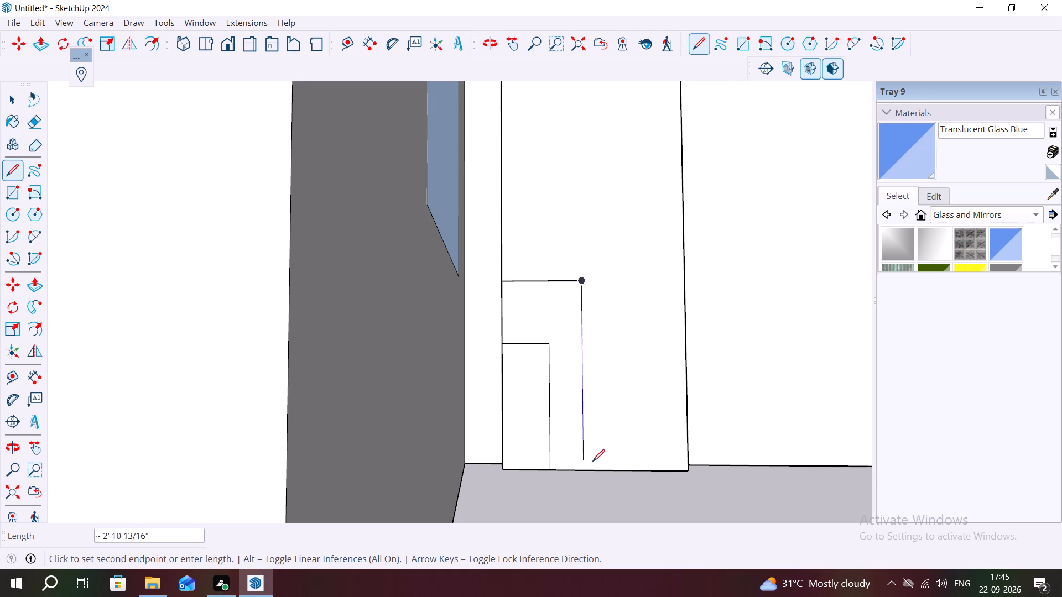
click(584, 473)
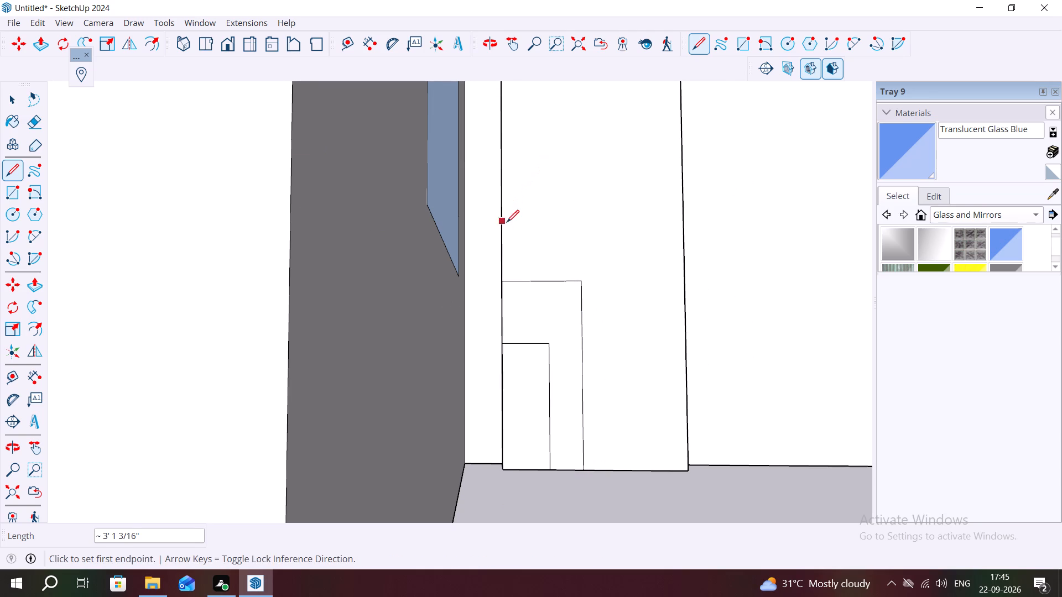
click(502, 223)
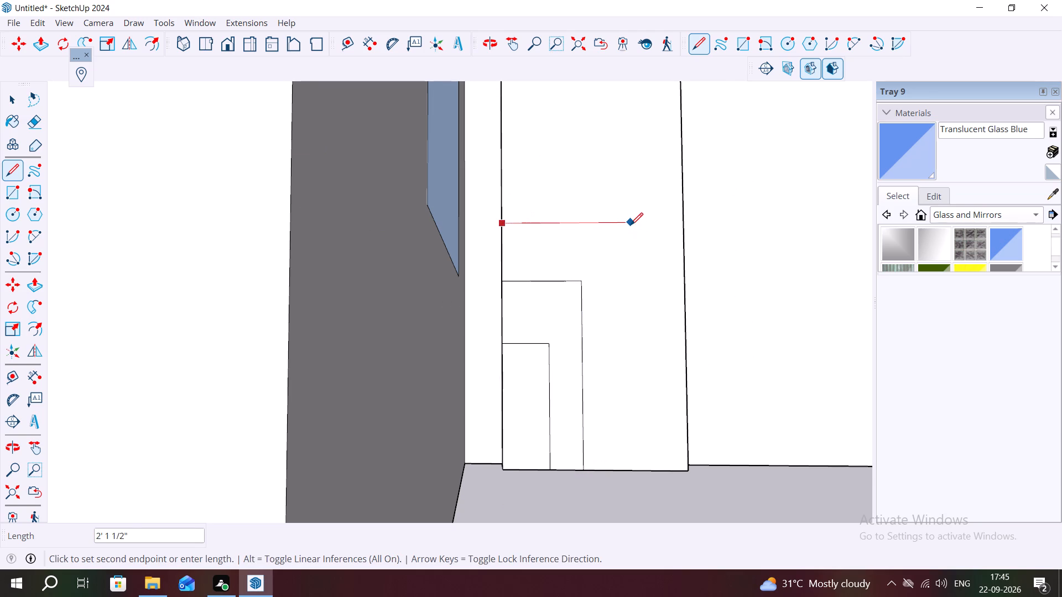
click(633, 226)
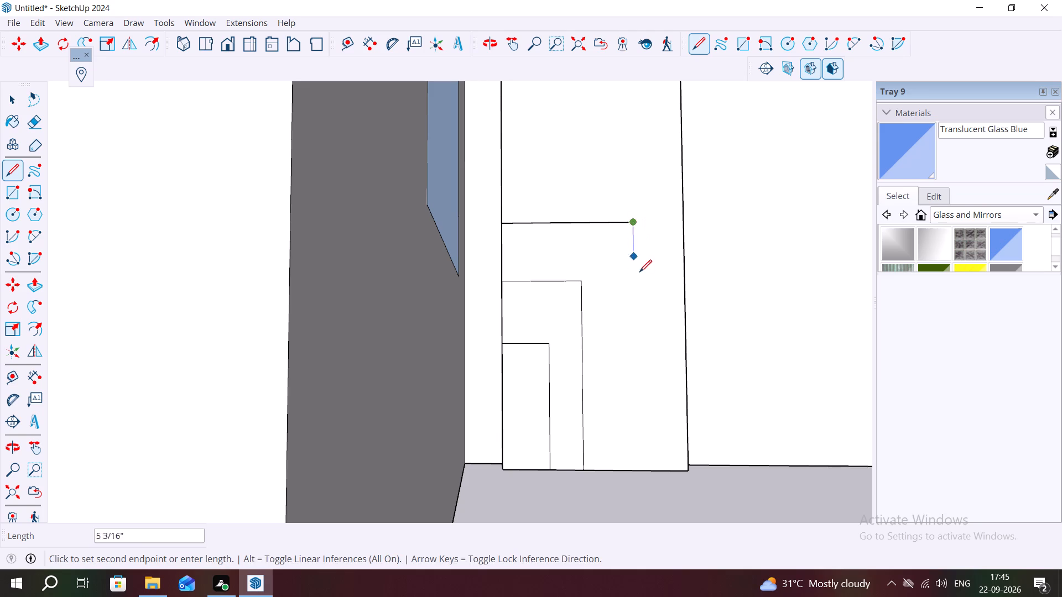
click(634, 472)
Draw two nested square-cornered outlines at the panel's upper corner, diagonally opposite the base outlines, about 10" and 1' 5" wide.
scroll(586, 304, down, 8)
scroll(618, 161, up, 3)
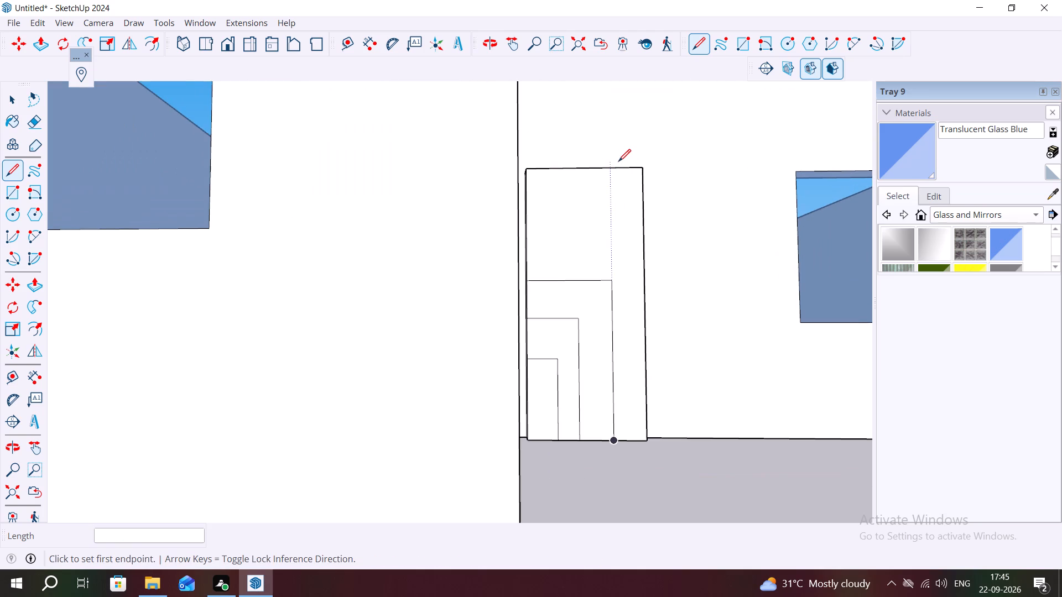
key(Escape)
click(610, 170)
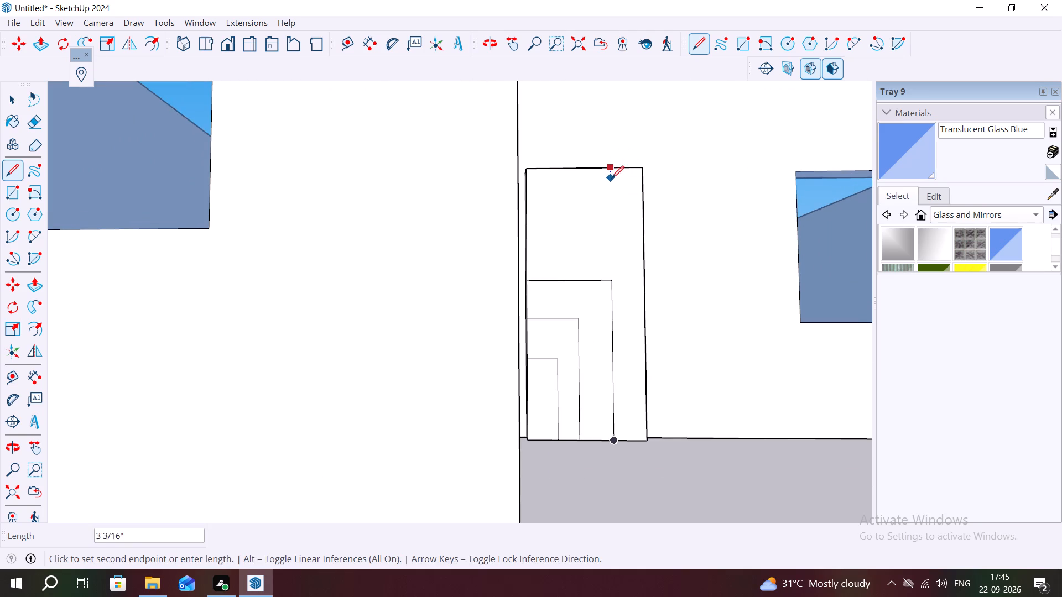
click(612, 202)
click(643, 204)
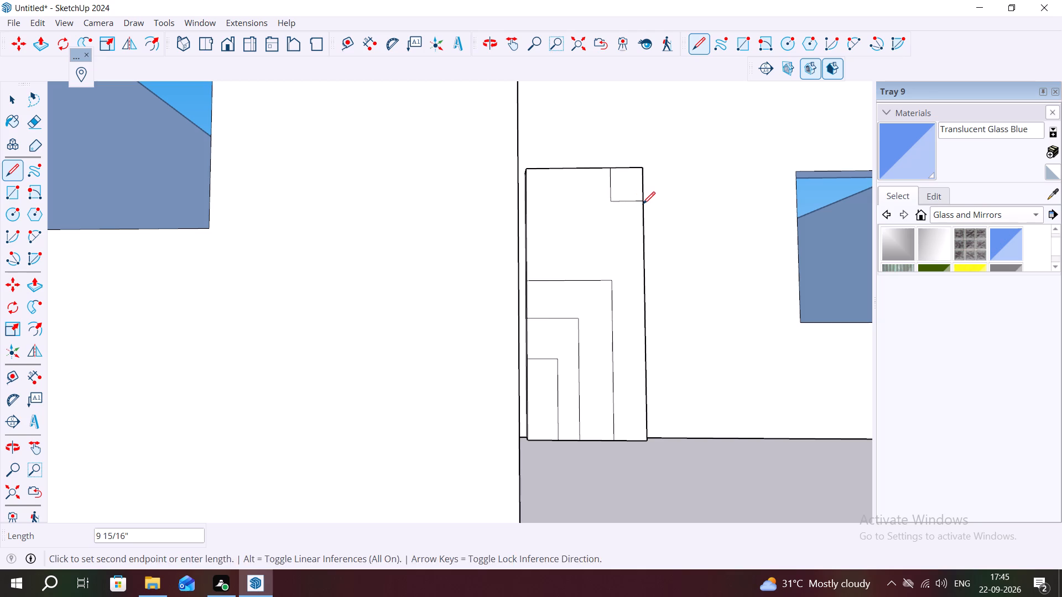
click(577, 169)
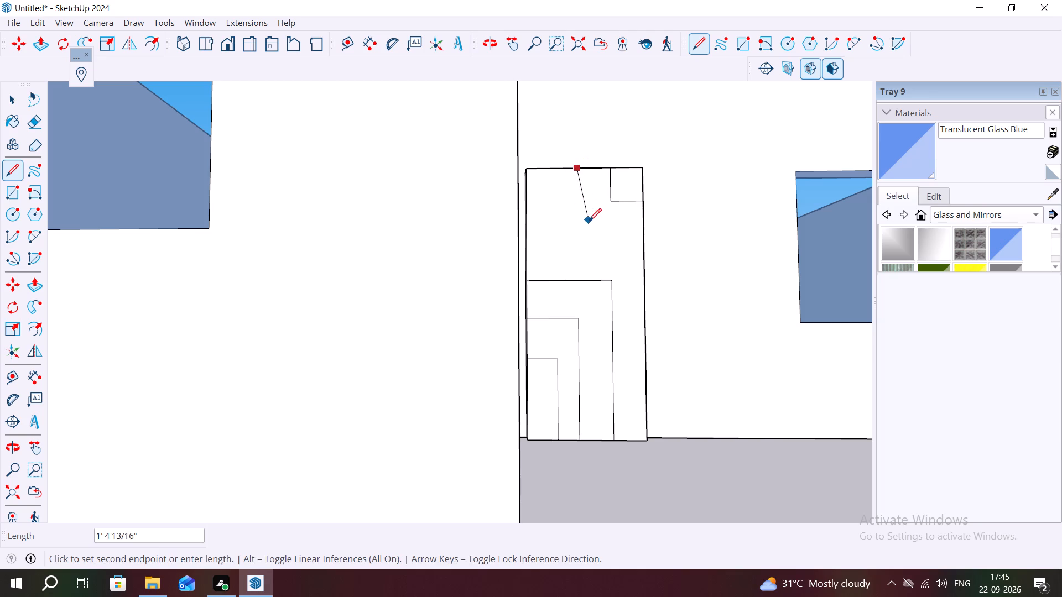
click(575, 241)
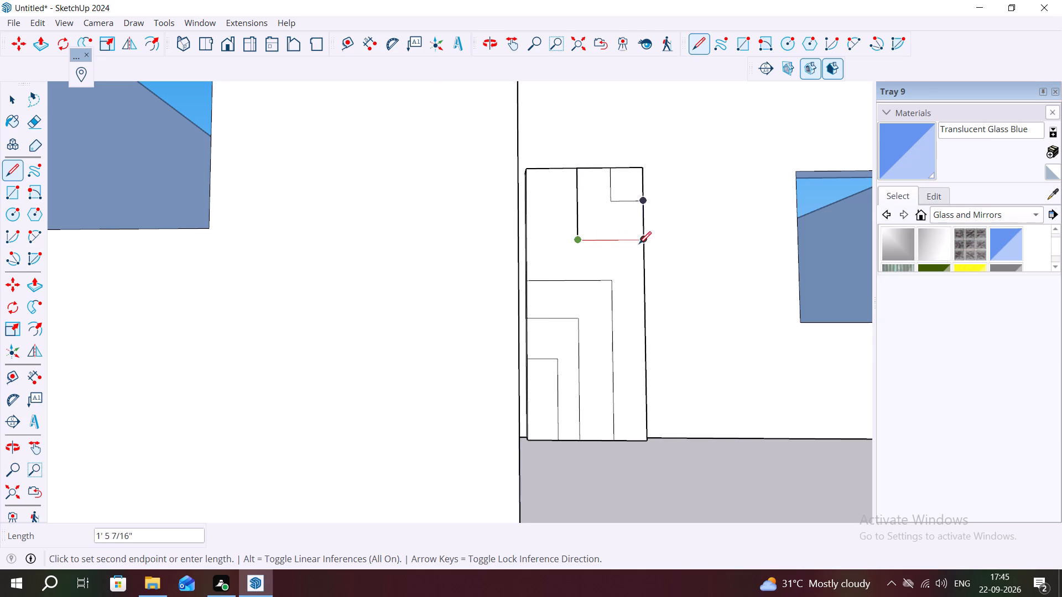
click(643, 244)
key(Escape)
Offset the L-shaped face at the panel's upper corner inward by about 1 1/4".
key(space)
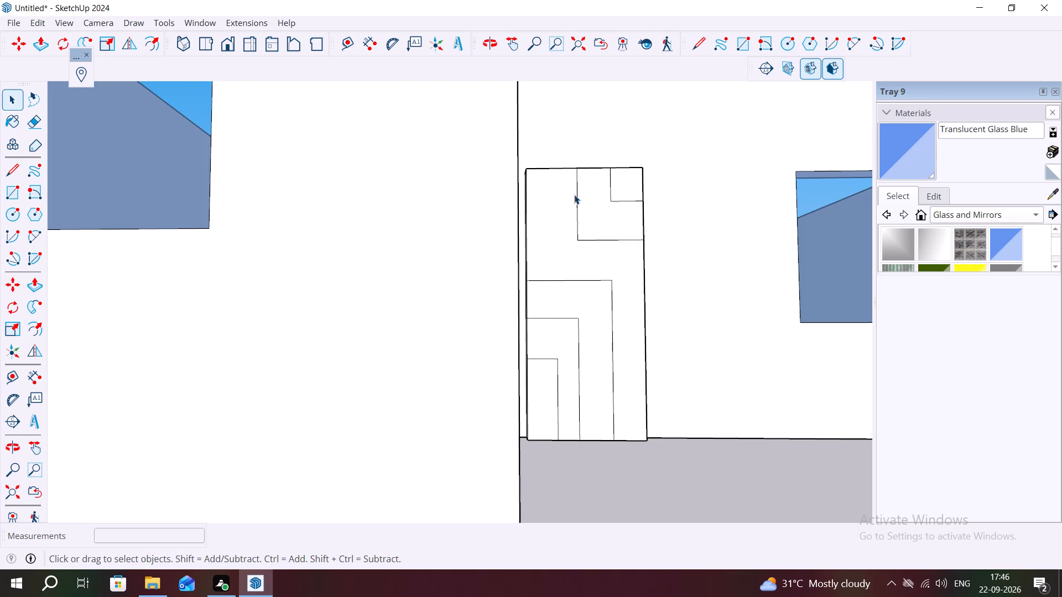
click(585, 202)
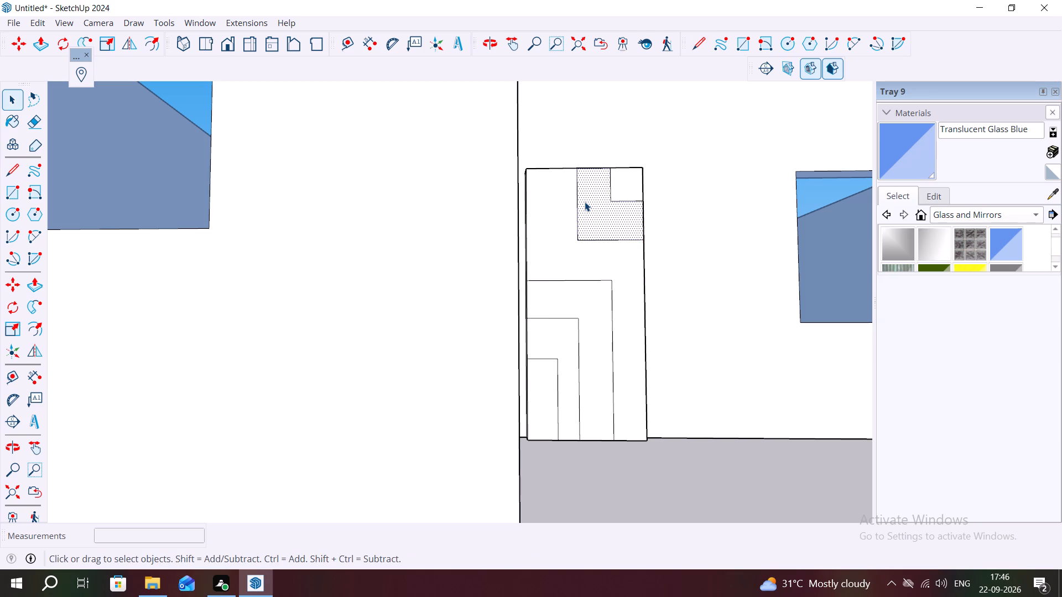
key(f)
click(581, 201)
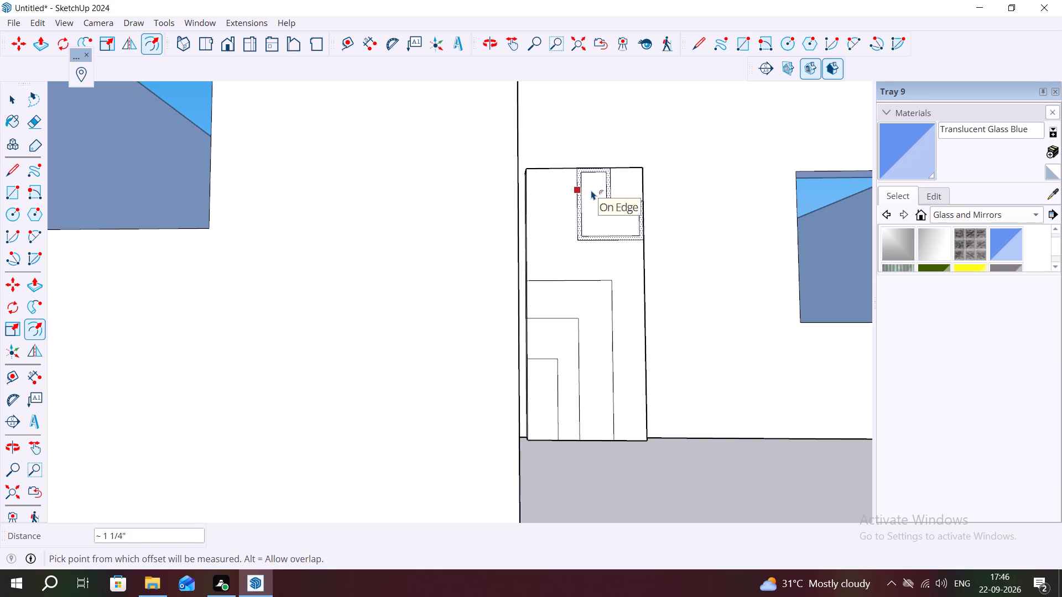
click(591, 190)
click(616, 180)
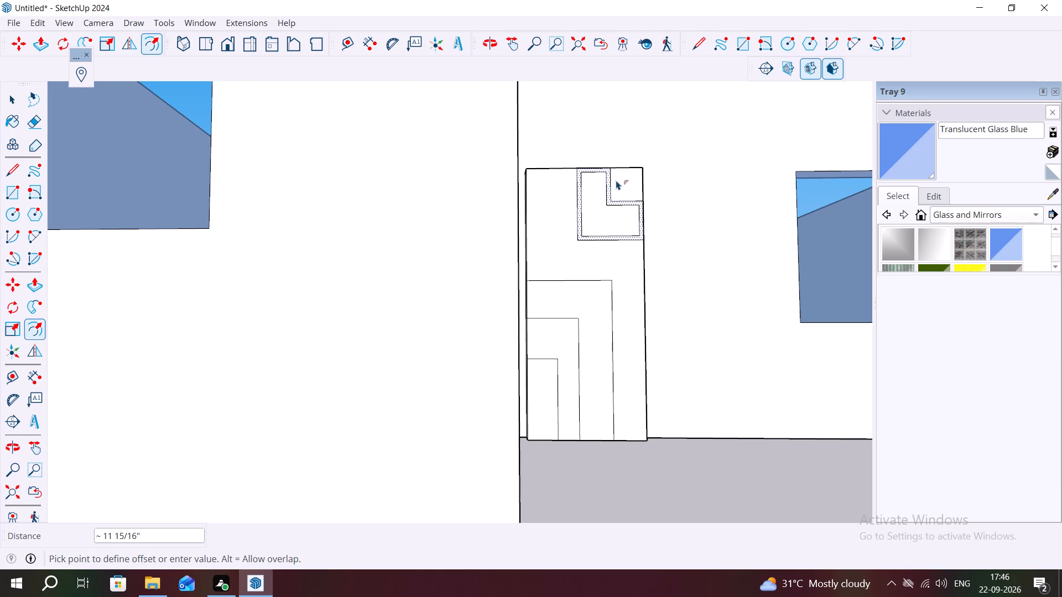
key(Escape)
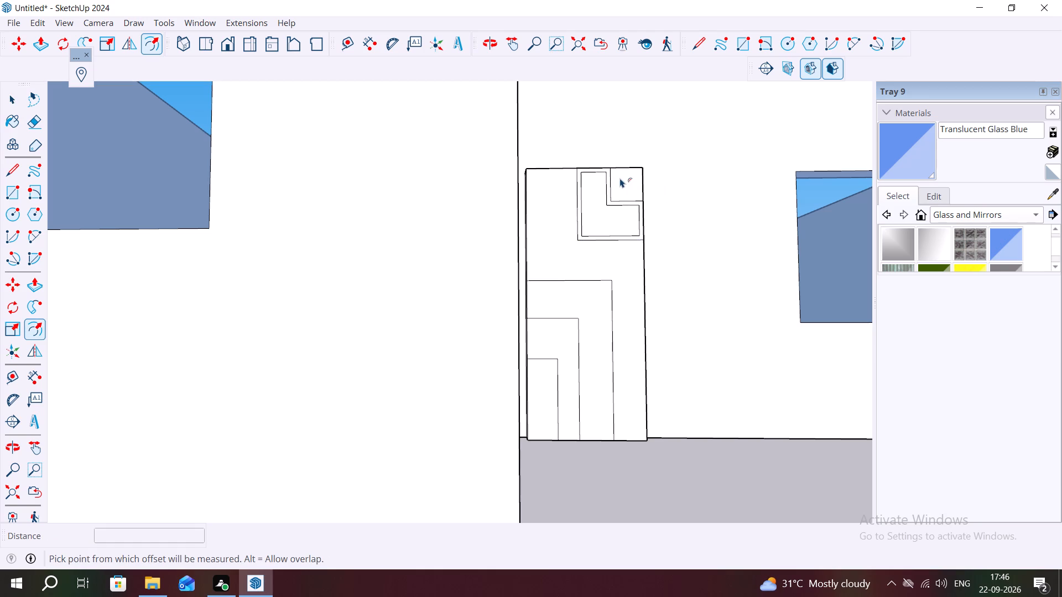
Offset the small square face in the panel's upper corner inward by about 1 5/16".
click(620, 178)
key(f)
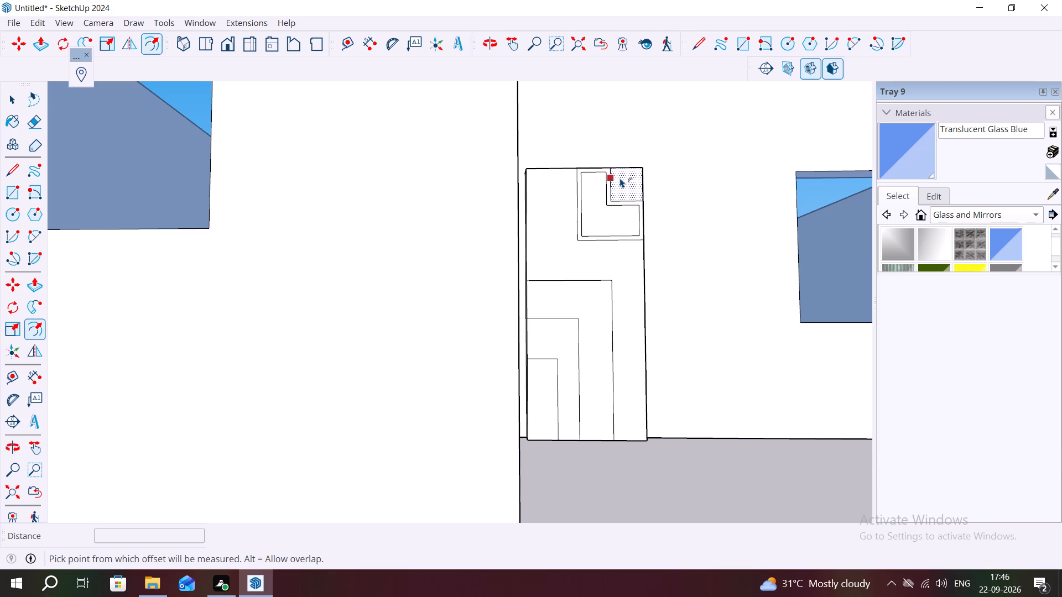
click(620, 178)
click(615, 175)
click(562, 296)
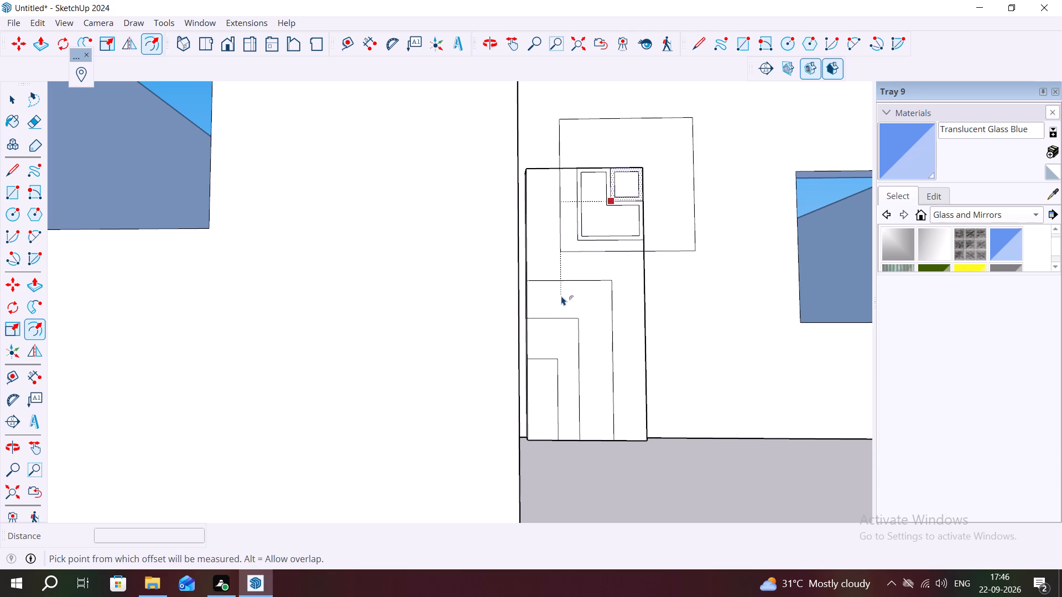
key(Escape)
Offset the outer L-shaped face at the panel's base inward about 1 5/8", and repeat the offset on the two faces nested inside it.
key(space)
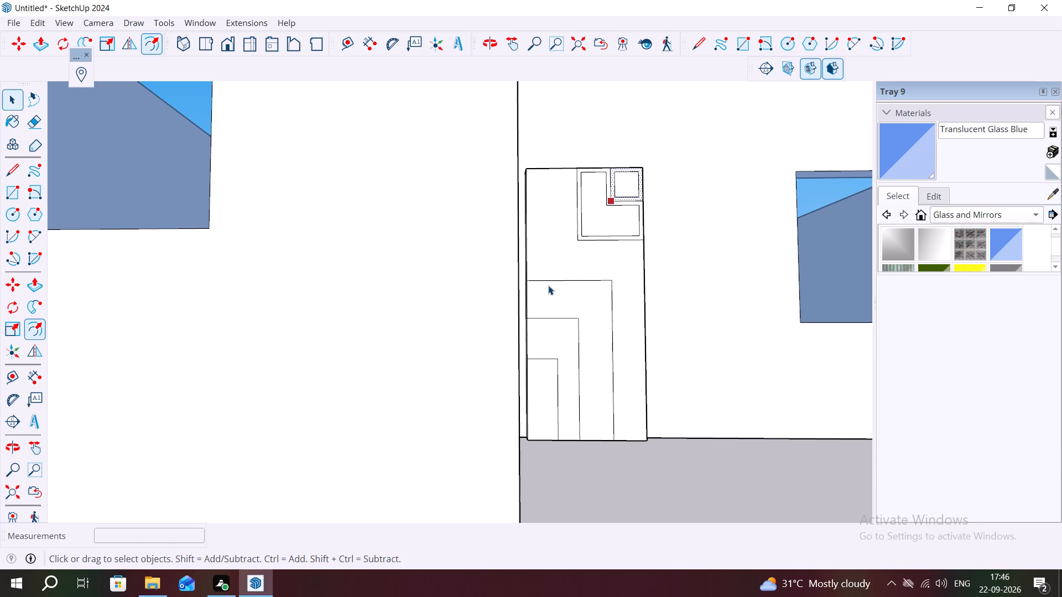
click(559, 289)
double_click(557, 289)
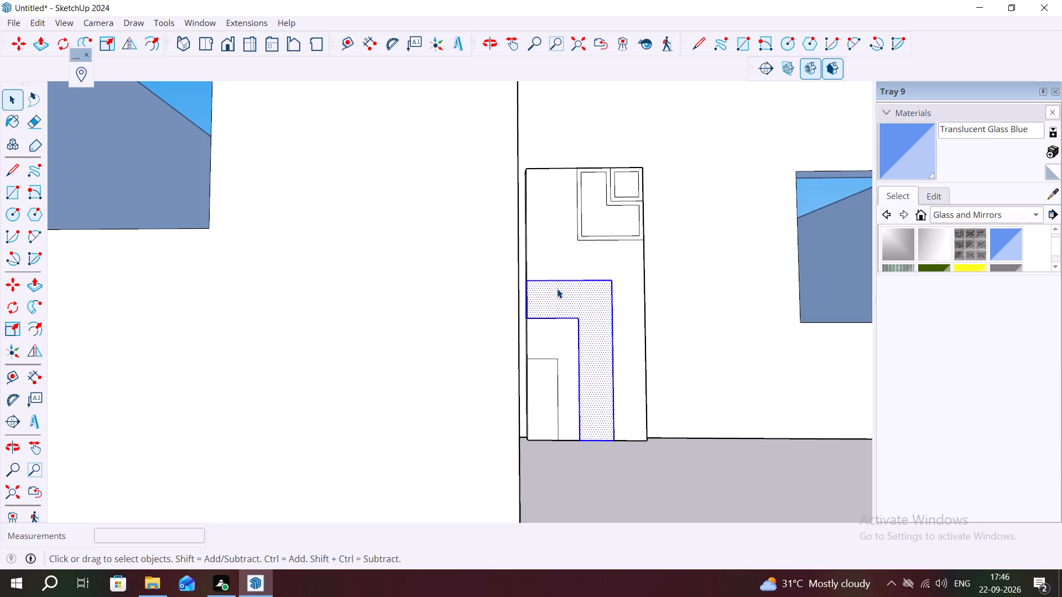
key(f)
click(560, 287)
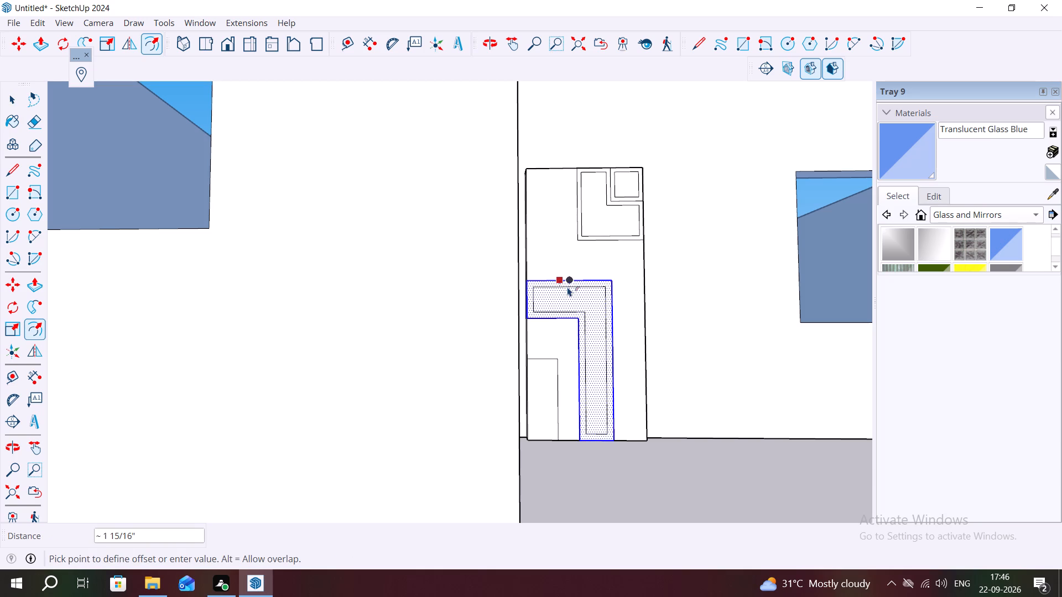
click(562, 286)
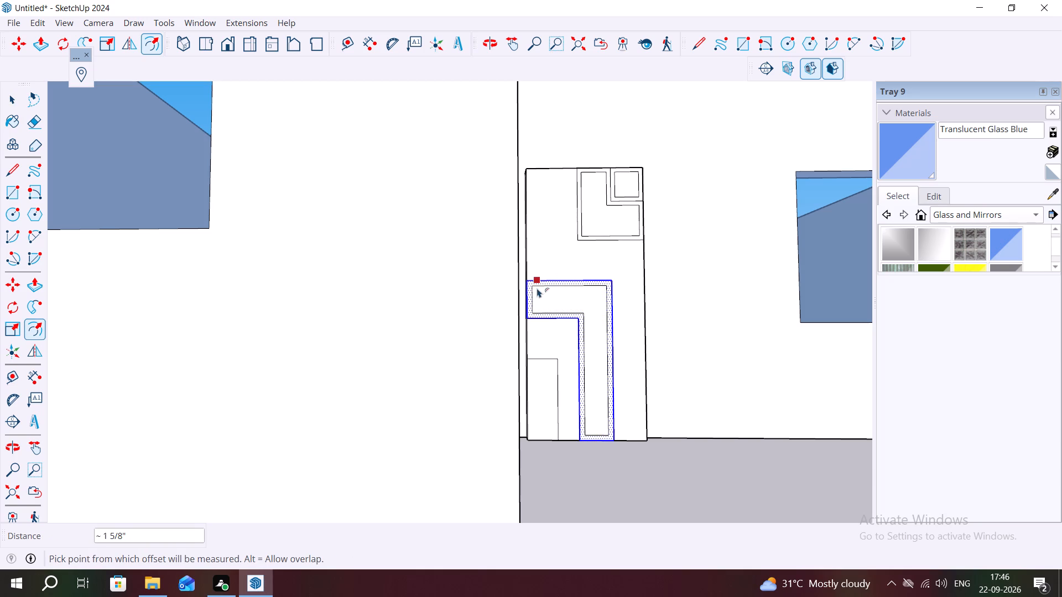
key(Escape)
double_click(550, 325)
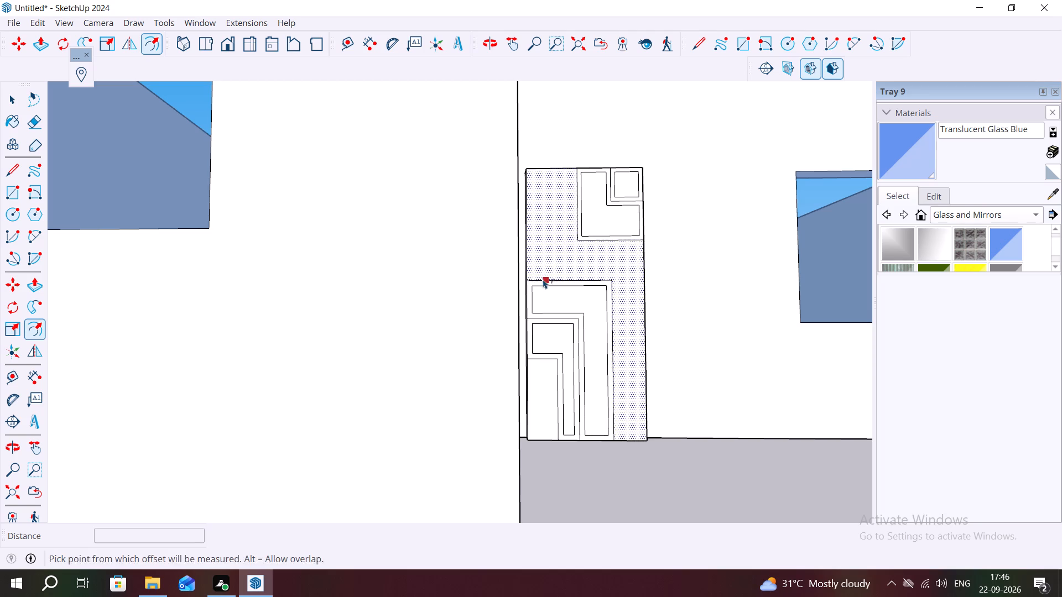
double_click(545, 369)
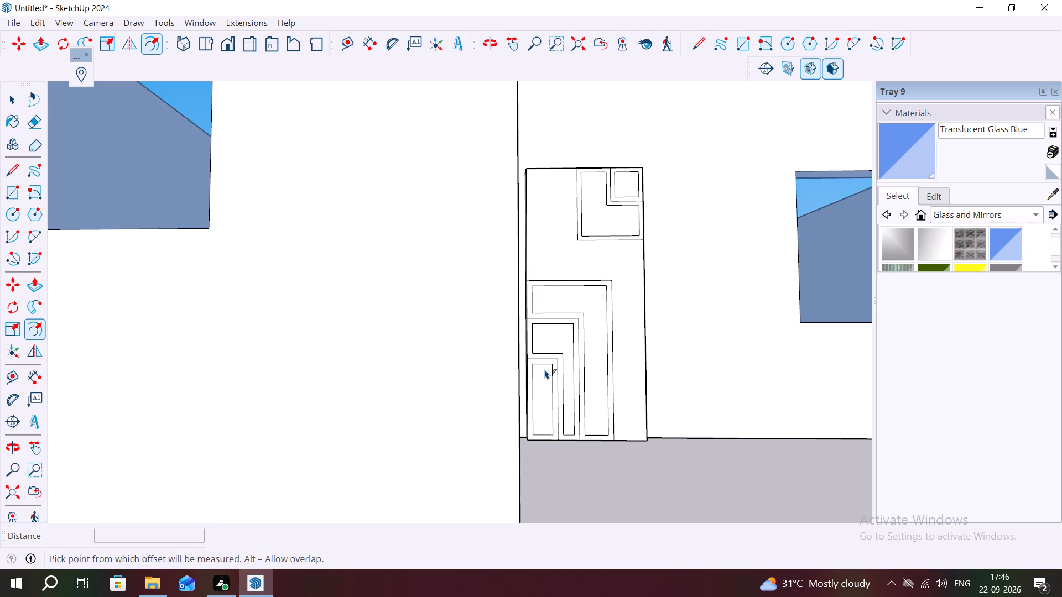
key(Escape)
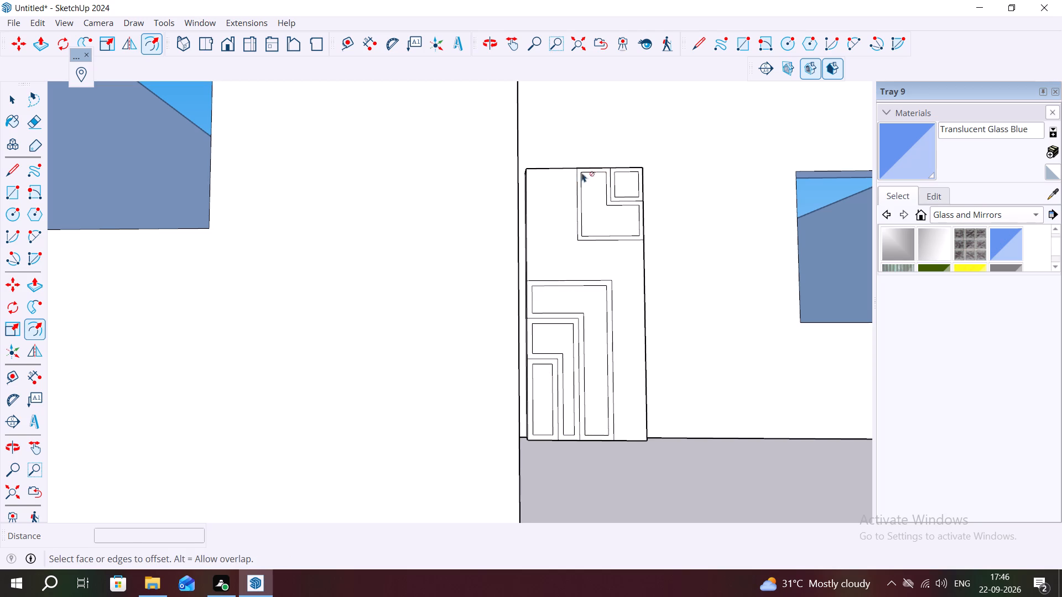
key(Escape)
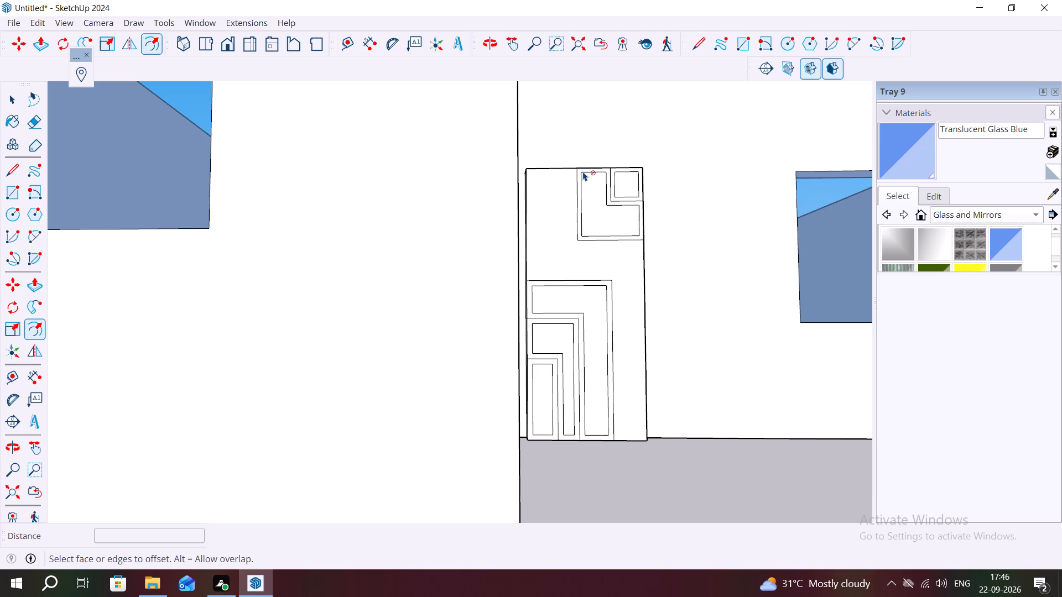
Push/Pull the border of the L-shaped outline at the panel's upper corner by 2".
scroll(575, 176, up, 2)
click(580, 185)
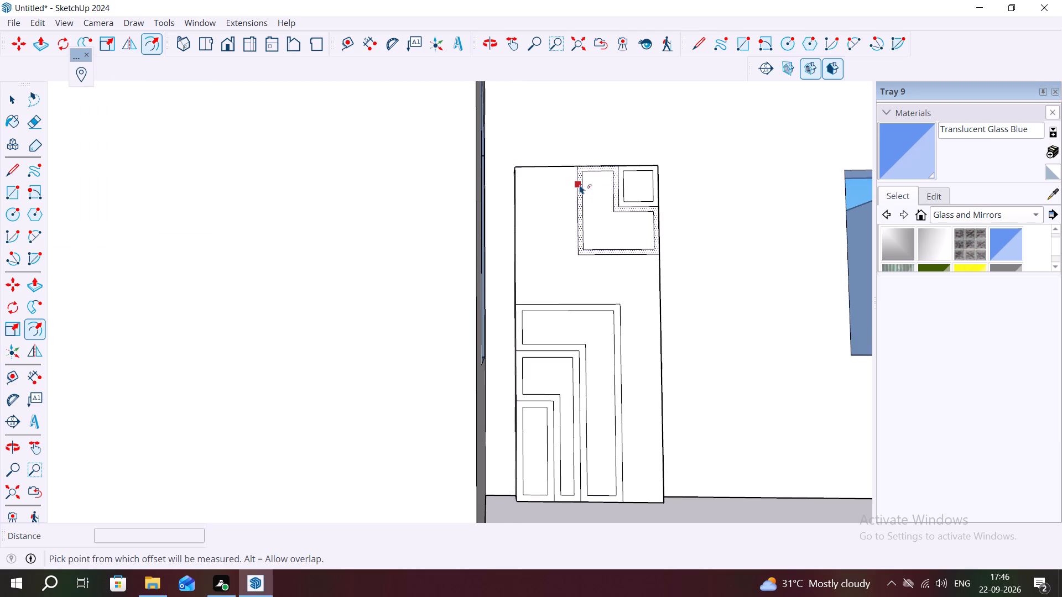
key(Escape)
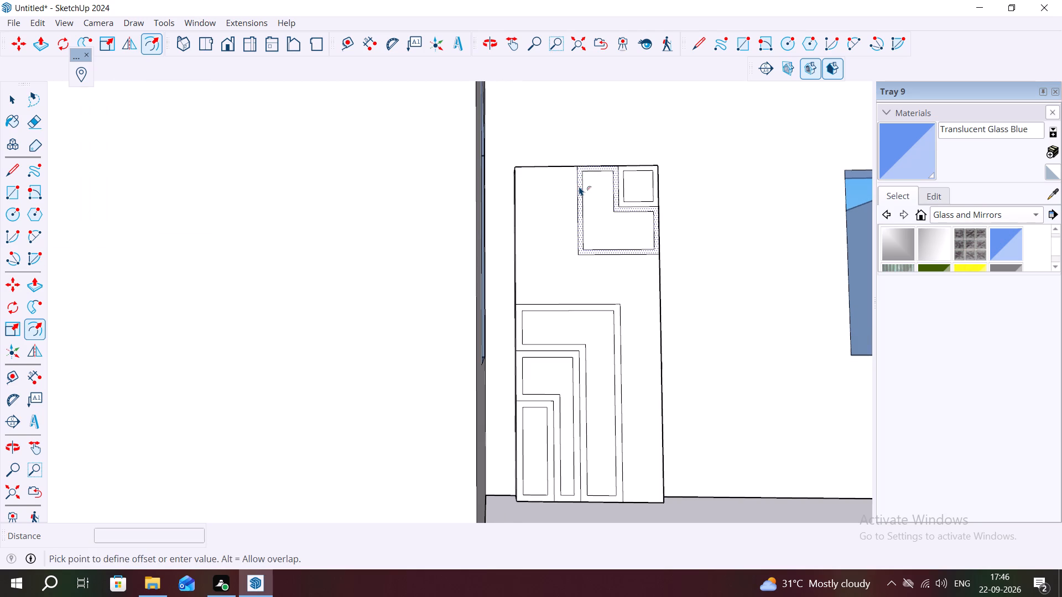
key(p)
click(580, 186)
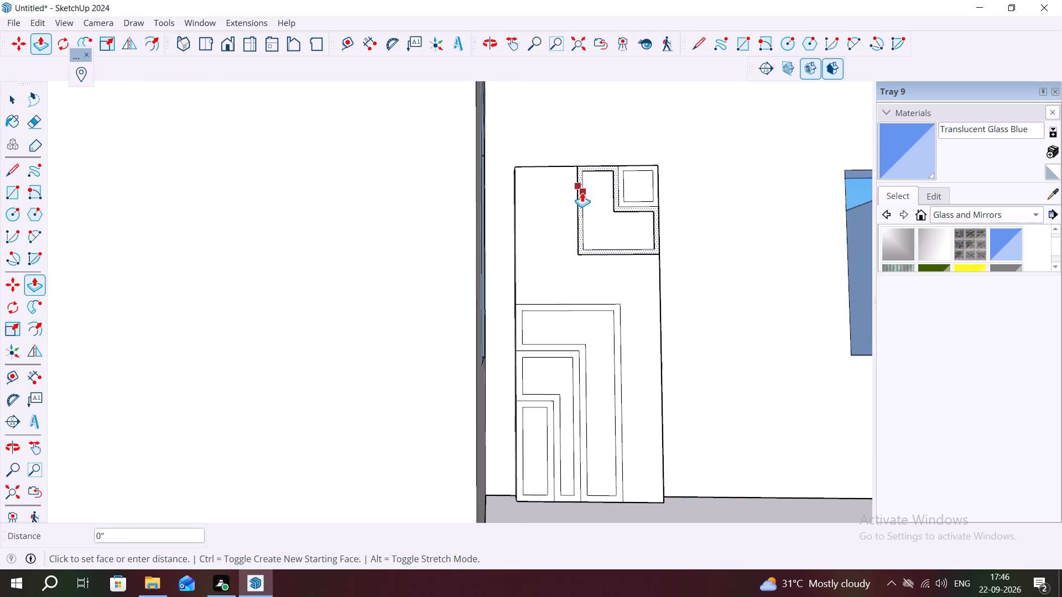
key(2)
key(shift+quotedbl)
key(Return)
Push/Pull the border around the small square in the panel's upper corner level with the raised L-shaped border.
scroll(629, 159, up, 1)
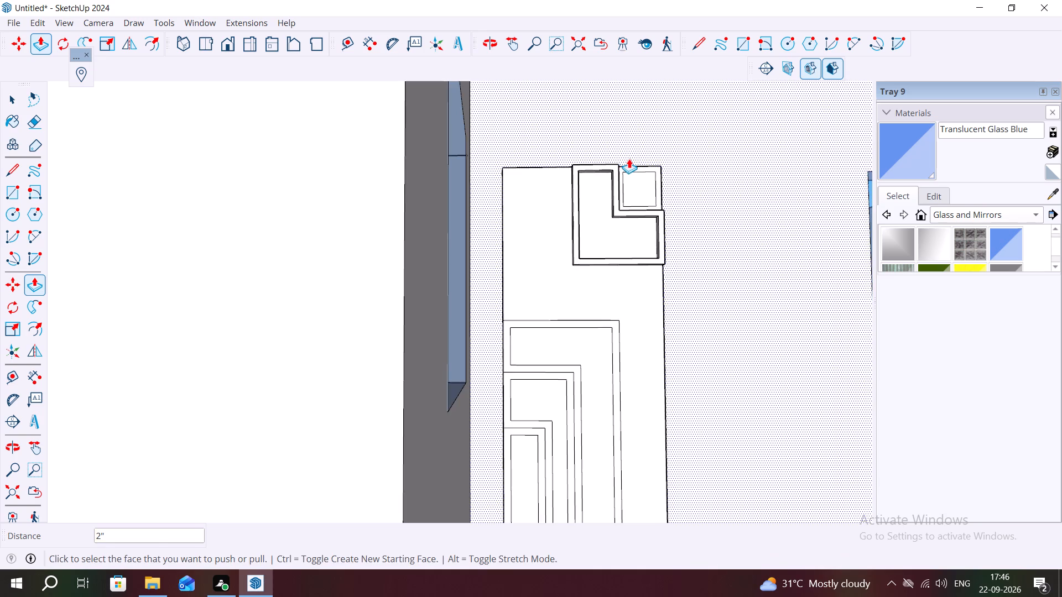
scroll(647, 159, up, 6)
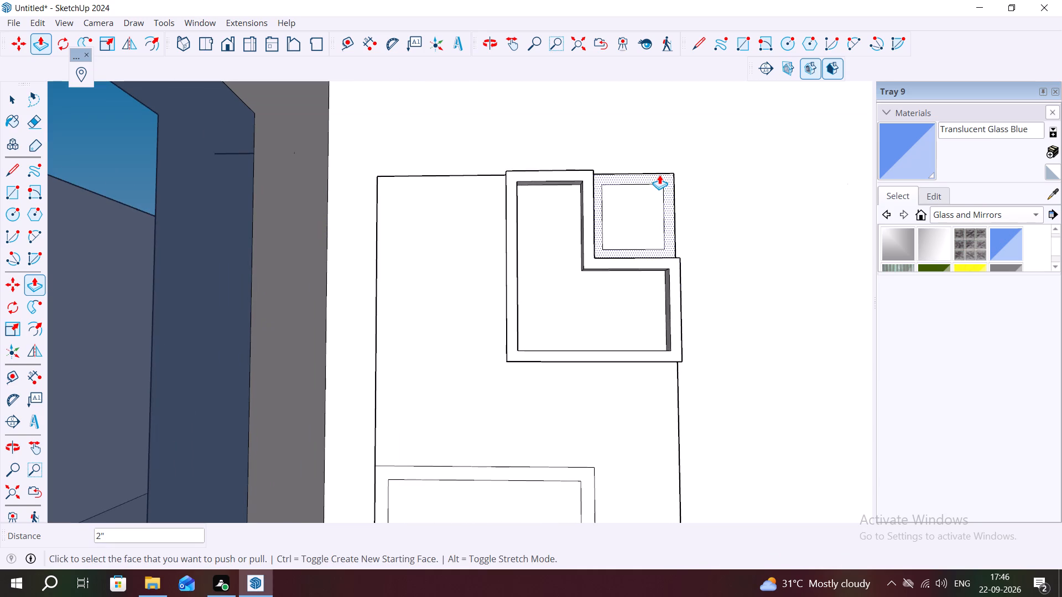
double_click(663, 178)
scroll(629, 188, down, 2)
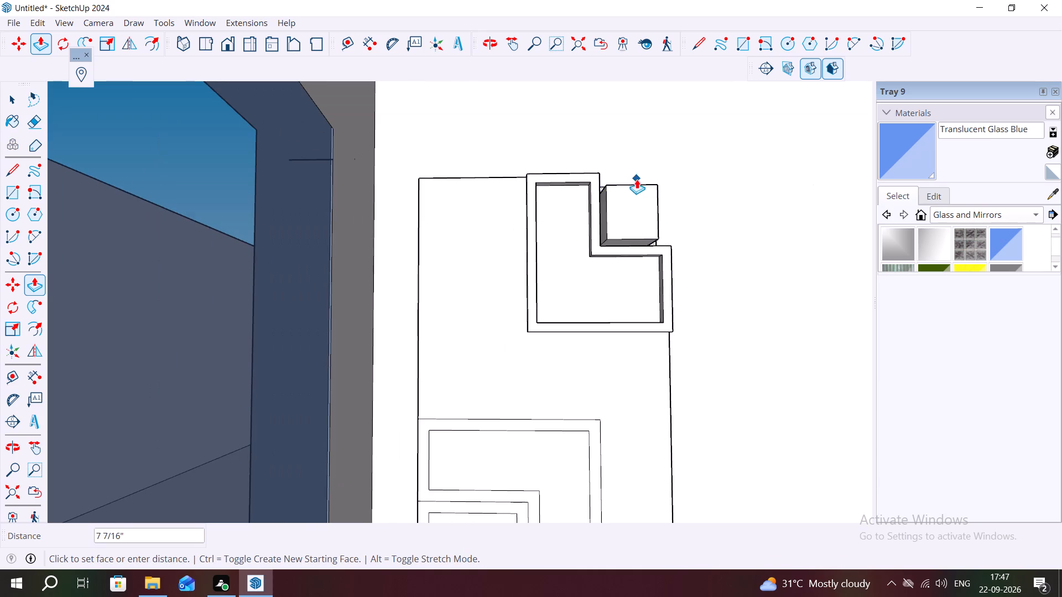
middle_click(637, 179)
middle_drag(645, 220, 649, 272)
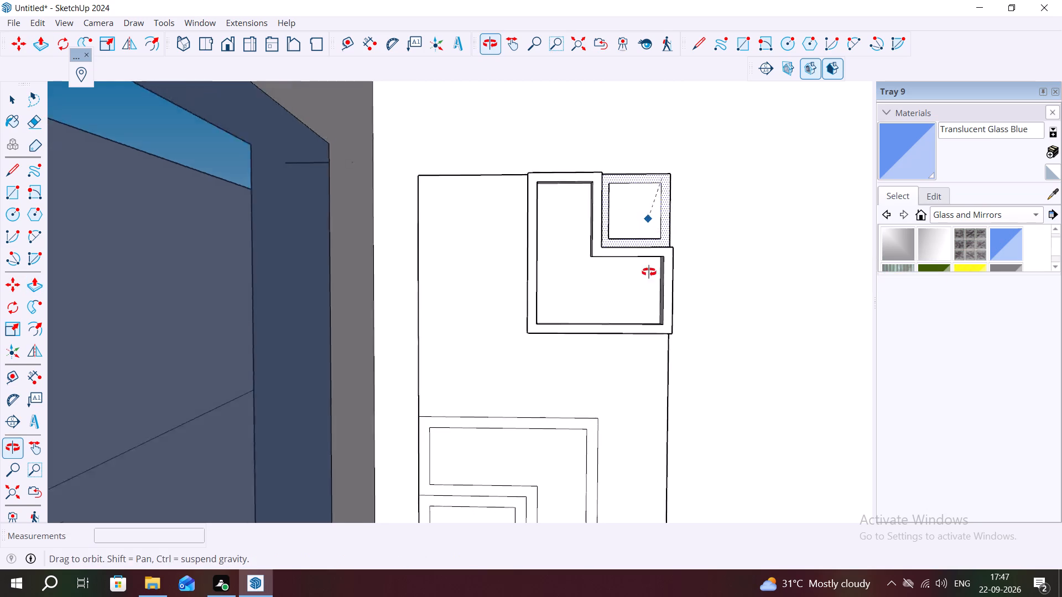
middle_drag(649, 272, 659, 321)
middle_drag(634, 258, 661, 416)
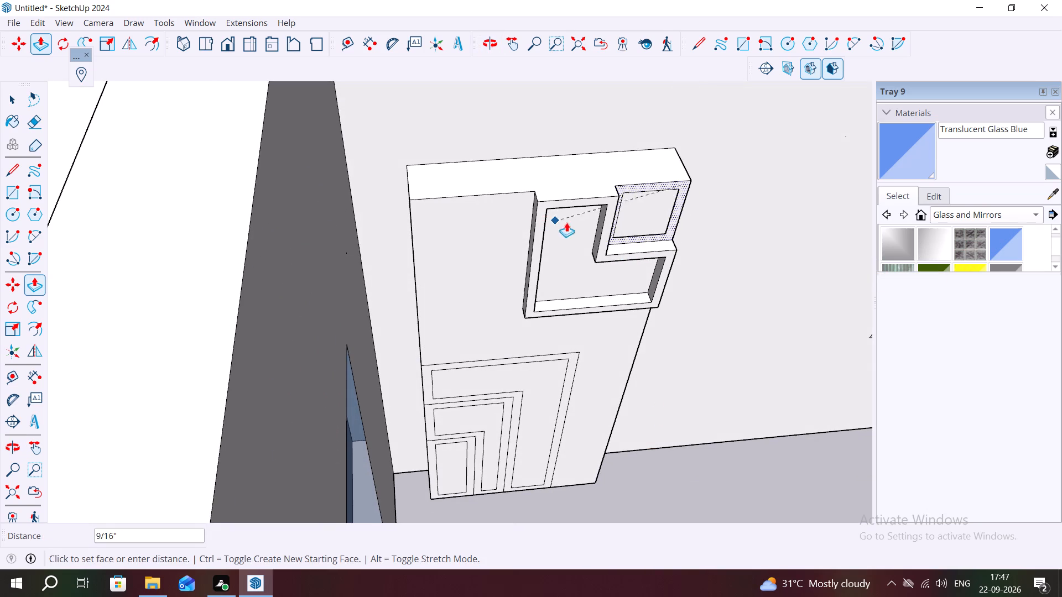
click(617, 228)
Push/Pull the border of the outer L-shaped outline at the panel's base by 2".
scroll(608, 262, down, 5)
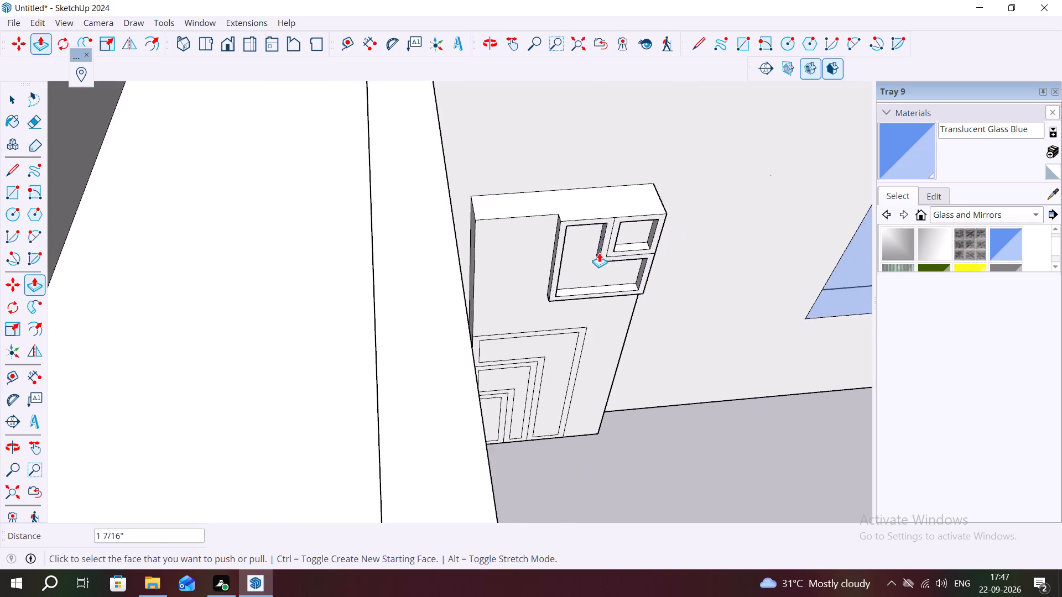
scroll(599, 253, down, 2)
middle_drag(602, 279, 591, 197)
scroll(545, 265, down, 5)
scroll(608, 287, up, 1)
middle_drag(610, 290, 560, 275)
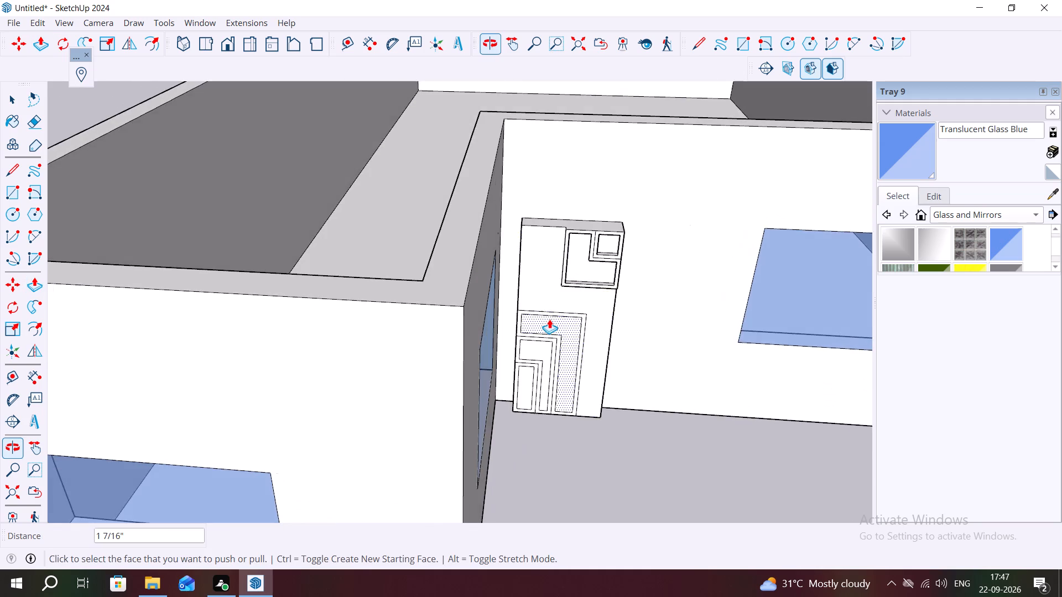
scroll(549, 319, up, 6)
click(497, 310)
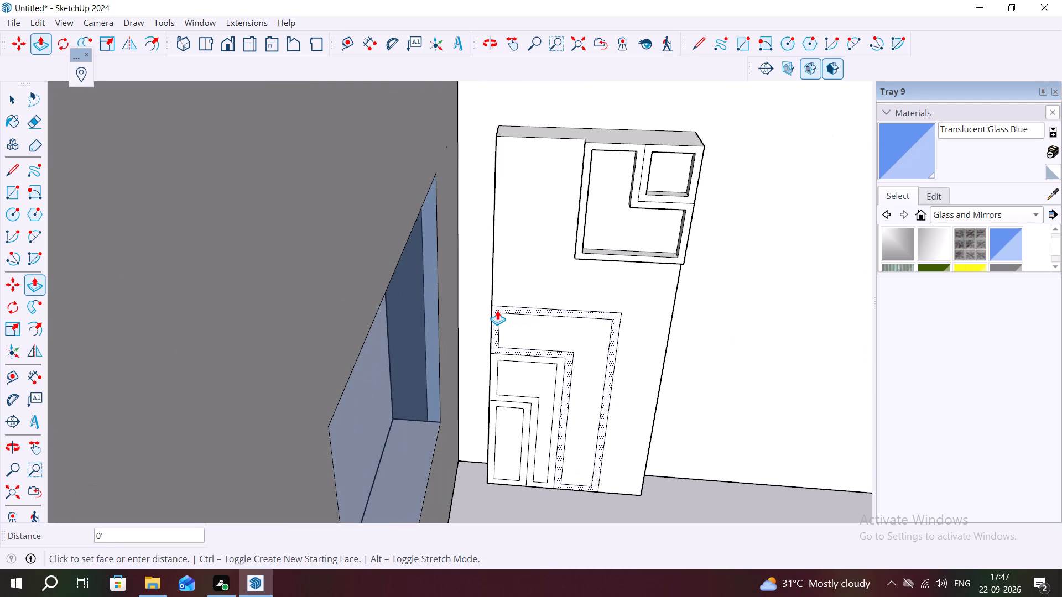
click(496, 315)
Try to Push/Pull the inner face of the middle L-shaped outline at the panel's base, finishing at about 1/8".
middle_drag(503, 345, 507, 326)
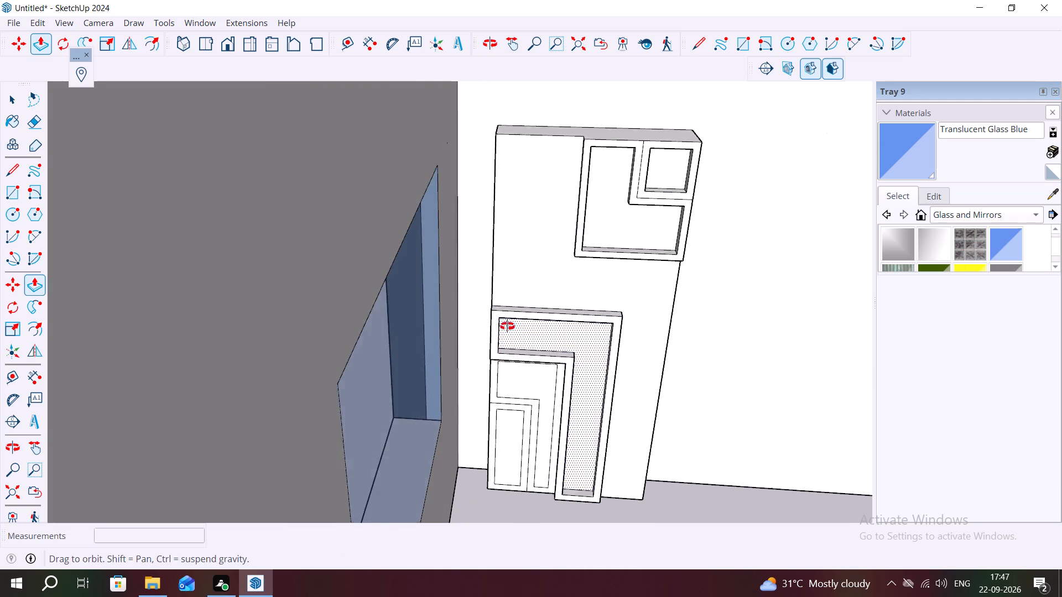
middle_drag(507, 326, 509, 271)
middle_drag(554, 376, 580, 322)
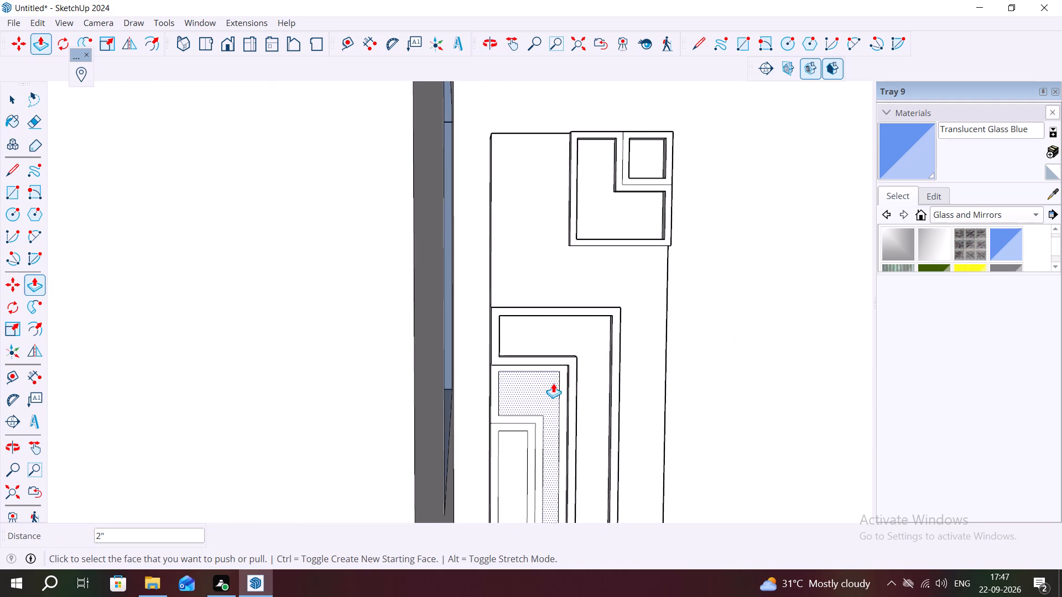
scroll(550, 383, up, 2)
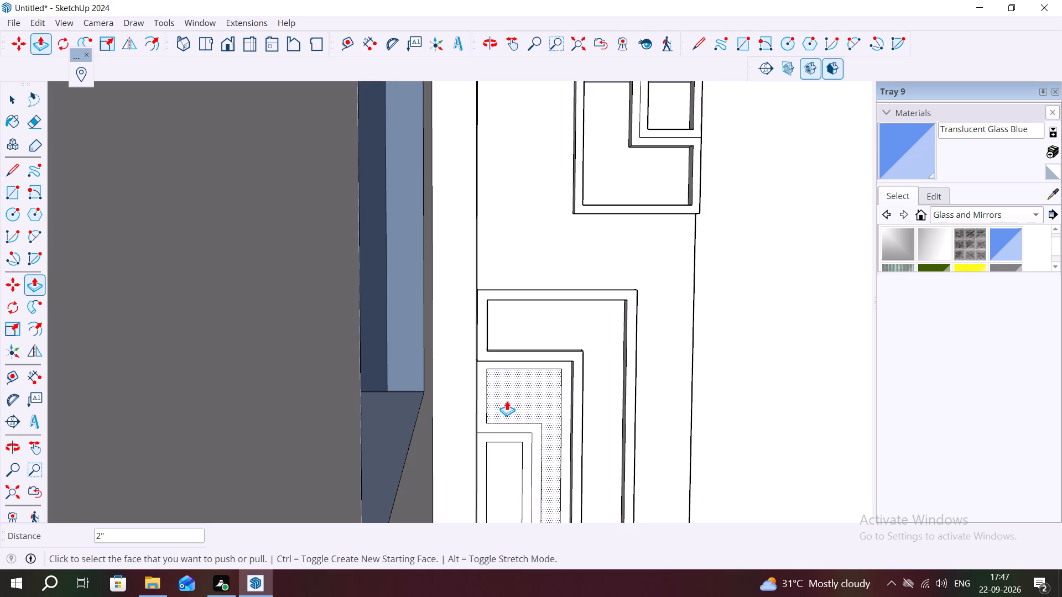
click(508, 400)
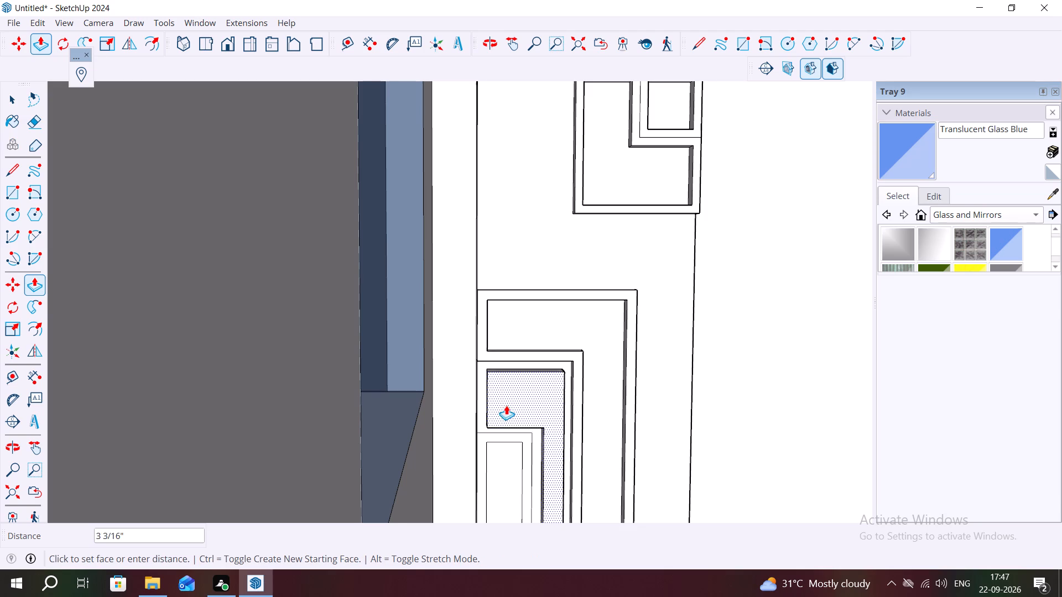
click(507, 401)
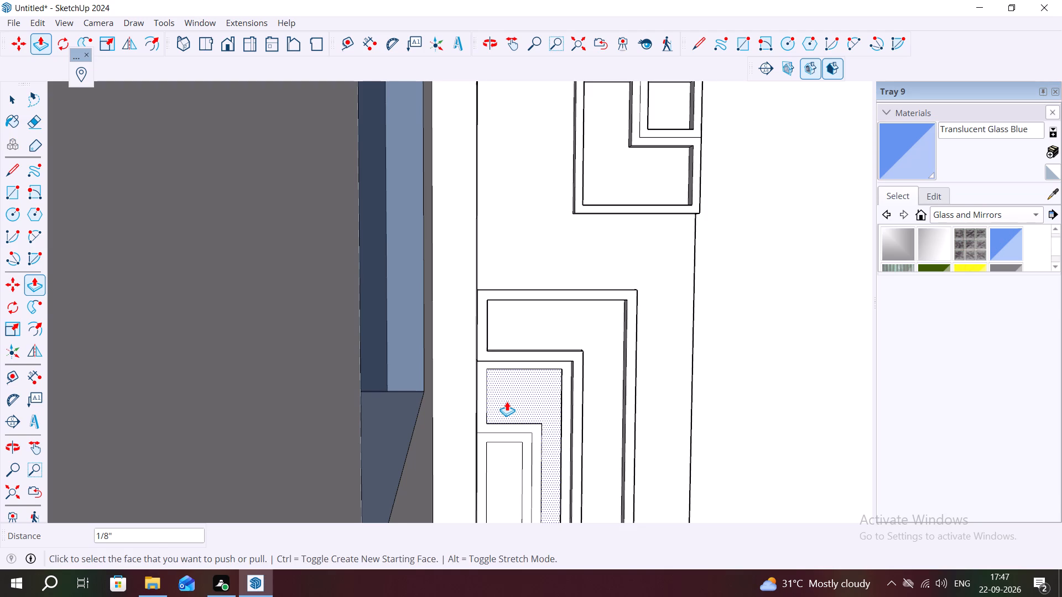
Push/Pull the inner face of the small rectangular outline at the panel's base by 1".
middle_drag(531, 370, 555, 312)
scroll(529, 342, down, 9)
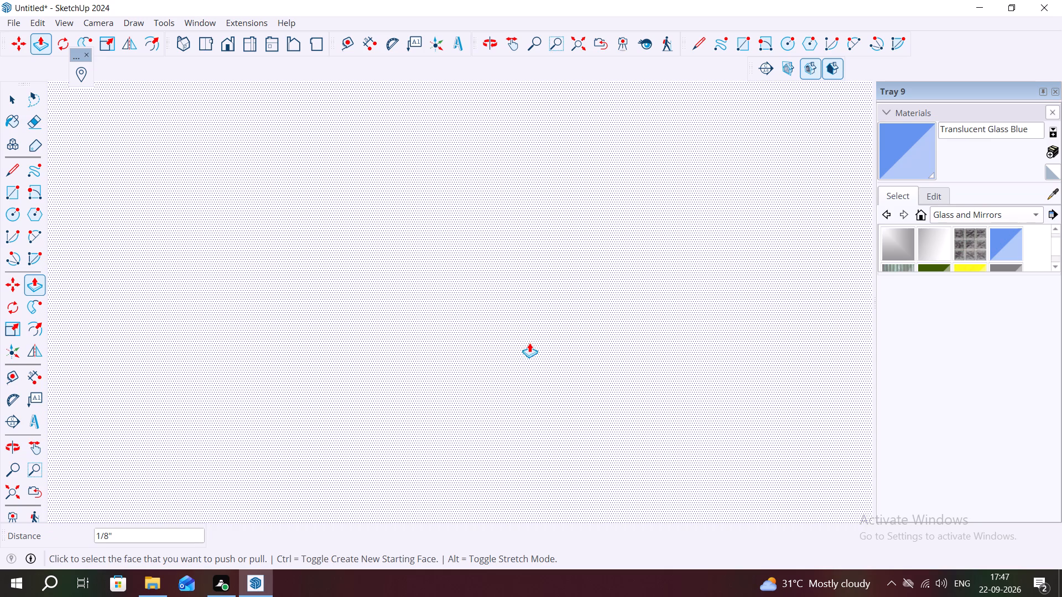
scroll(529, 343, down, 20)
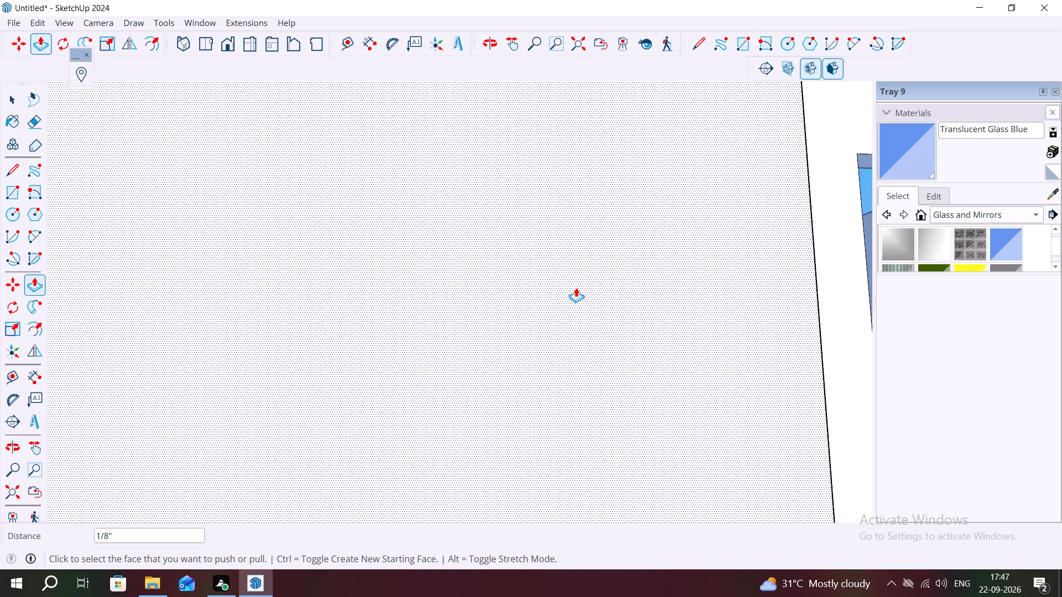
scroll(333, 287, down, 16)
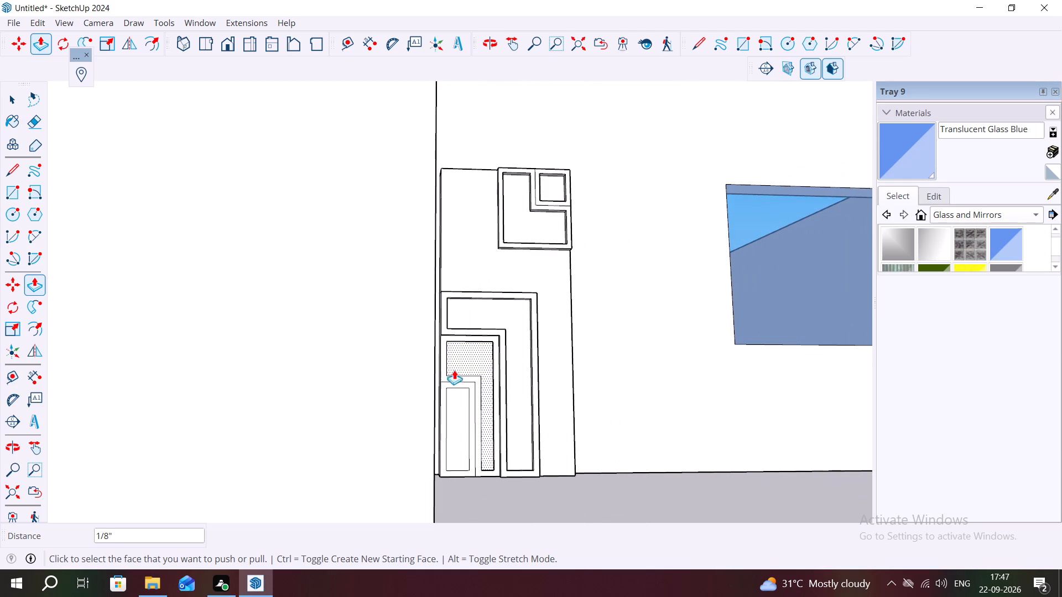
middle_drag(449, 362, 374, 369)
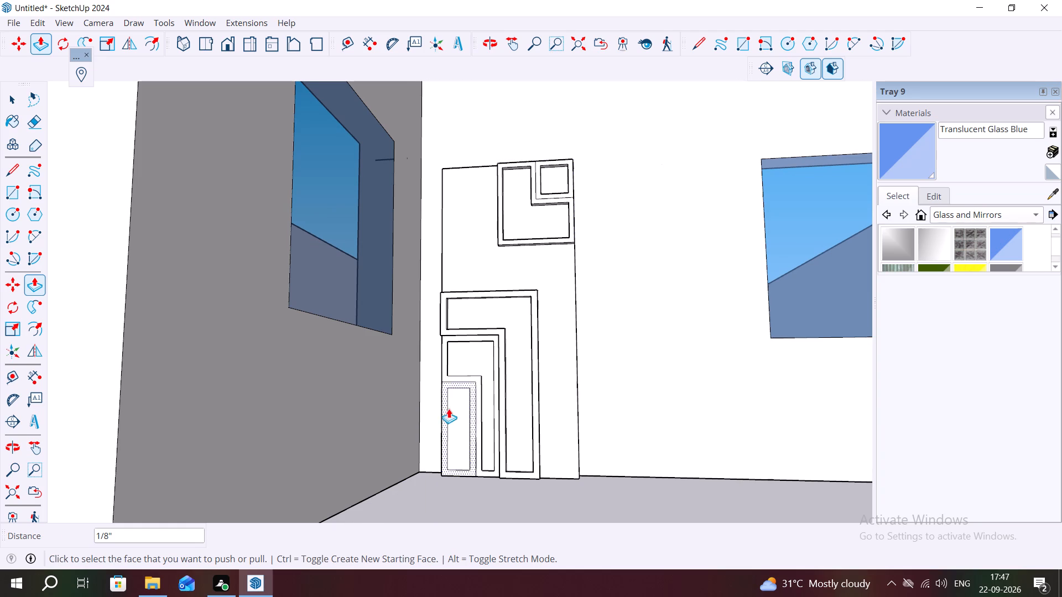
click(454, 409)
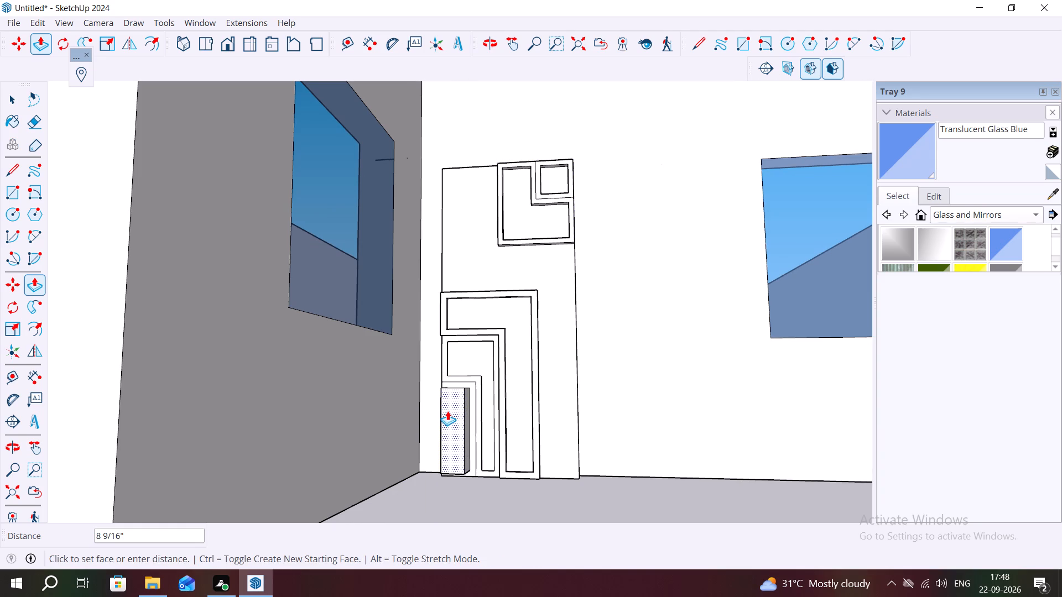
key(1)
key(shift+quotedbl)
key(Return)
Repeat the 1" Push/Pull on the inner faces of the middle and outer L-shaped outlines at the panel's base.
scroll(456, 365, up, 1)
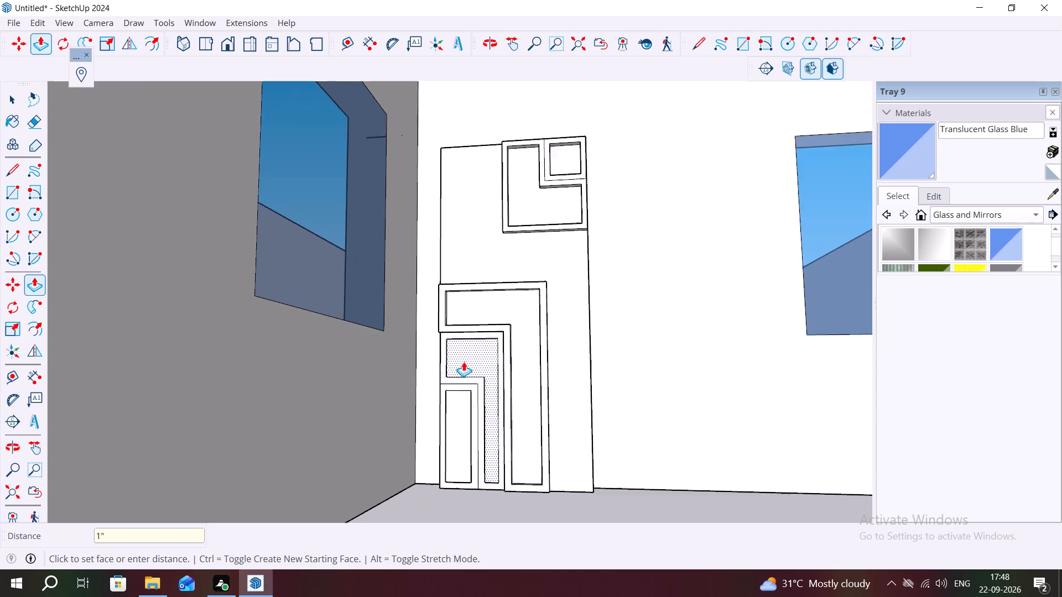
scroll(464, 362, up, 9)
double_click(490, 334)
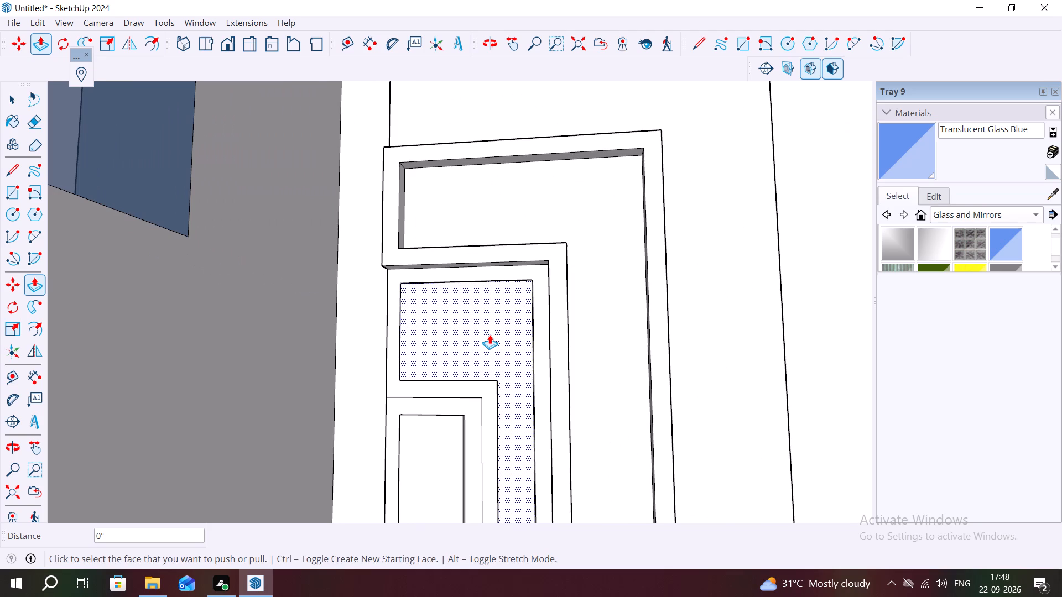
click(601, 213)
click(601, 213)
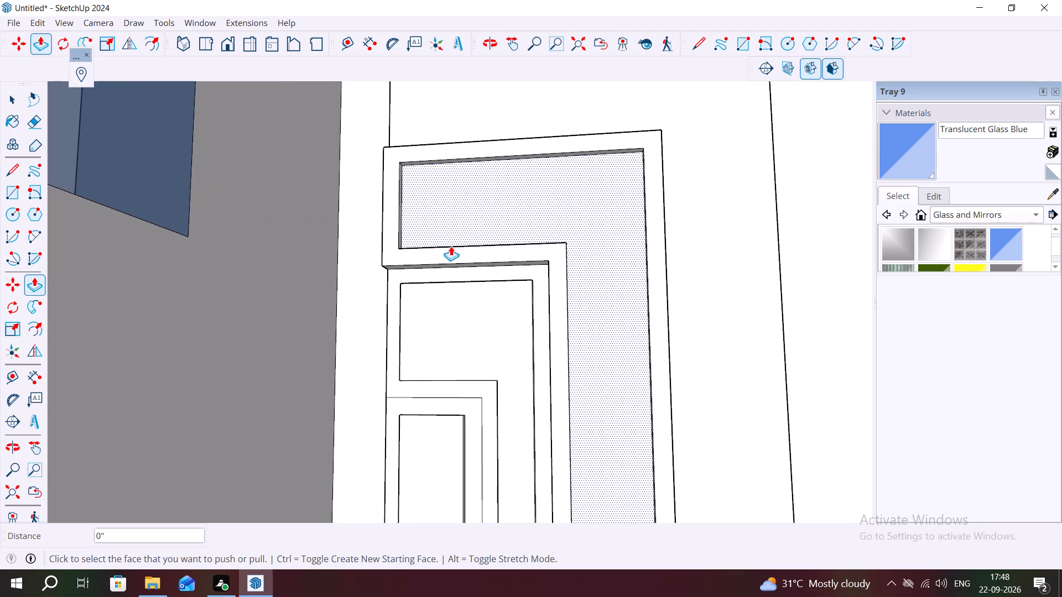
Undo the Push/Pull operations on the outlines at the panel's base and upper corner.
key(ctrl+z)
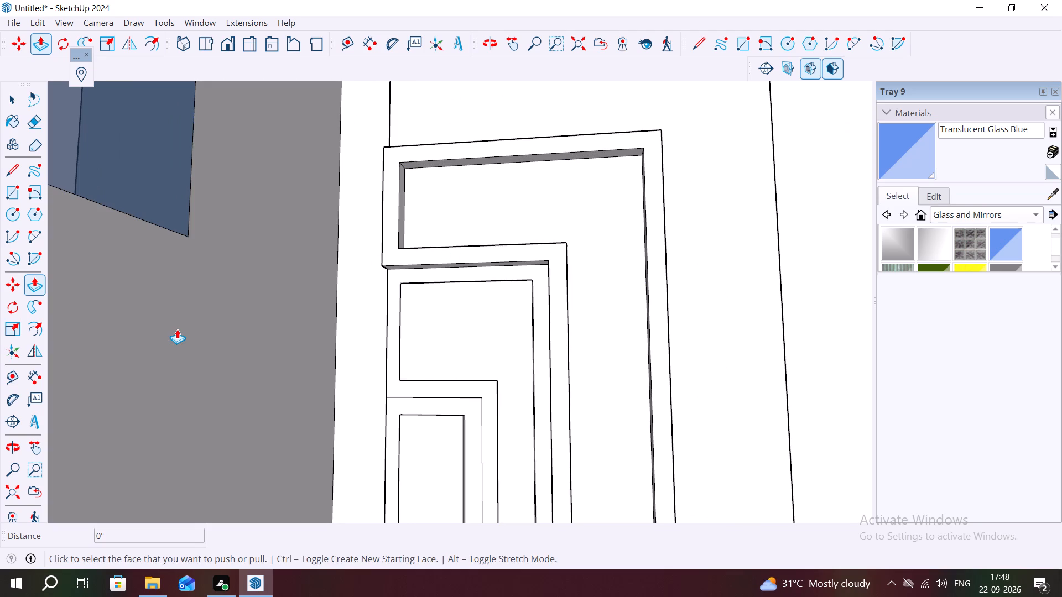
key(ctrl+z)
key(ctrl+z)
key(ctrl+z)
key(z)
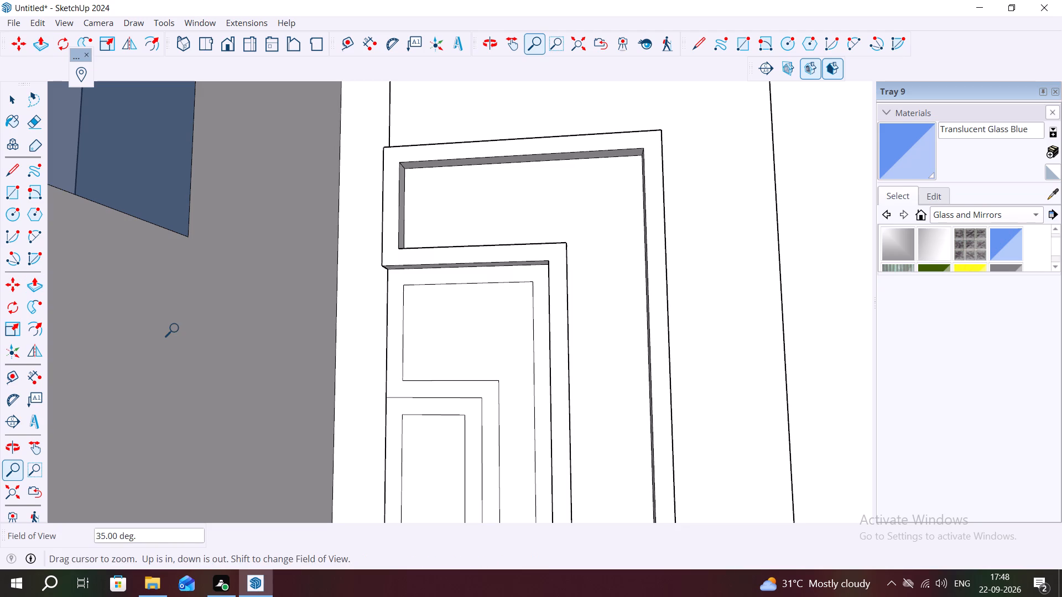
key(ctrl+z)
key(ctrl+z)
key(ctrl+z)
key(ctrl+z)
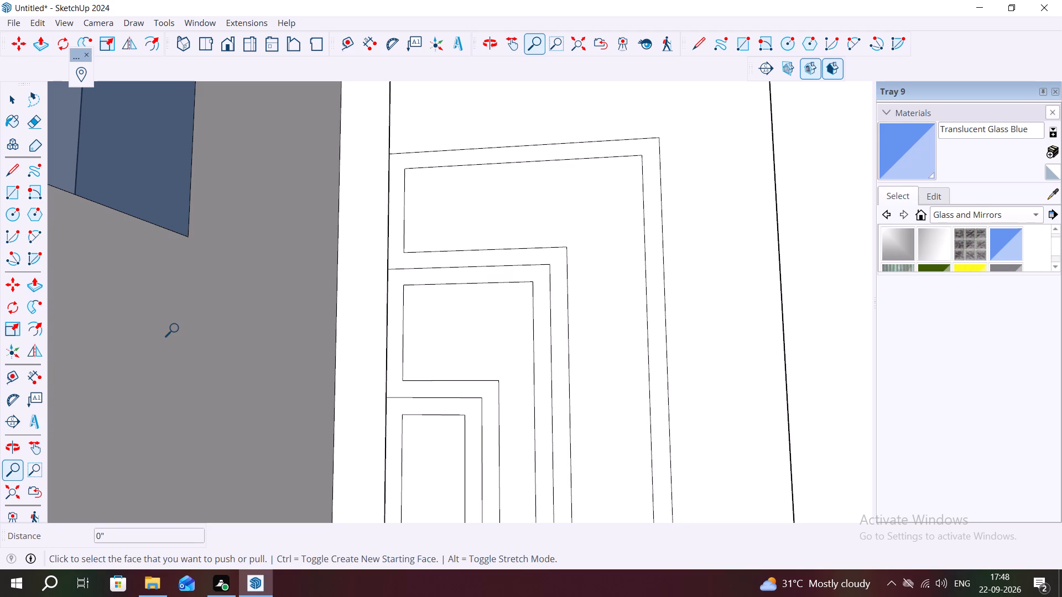
Undo the inward offsets on the three nested faces at the panel's base.
scroll(254, 335, down, 4)
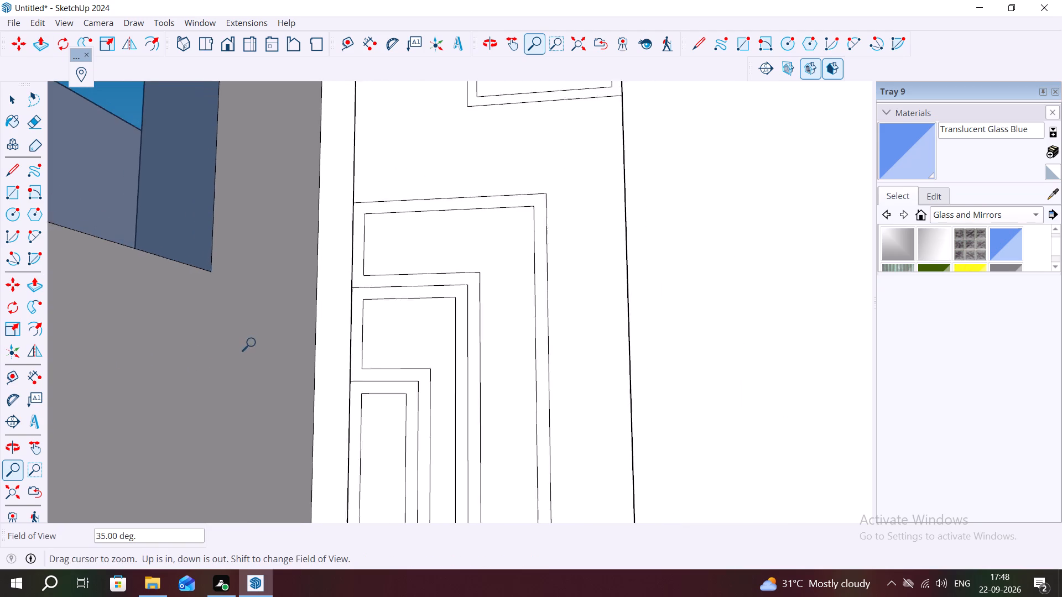
scroll(254, 343, down, 15)
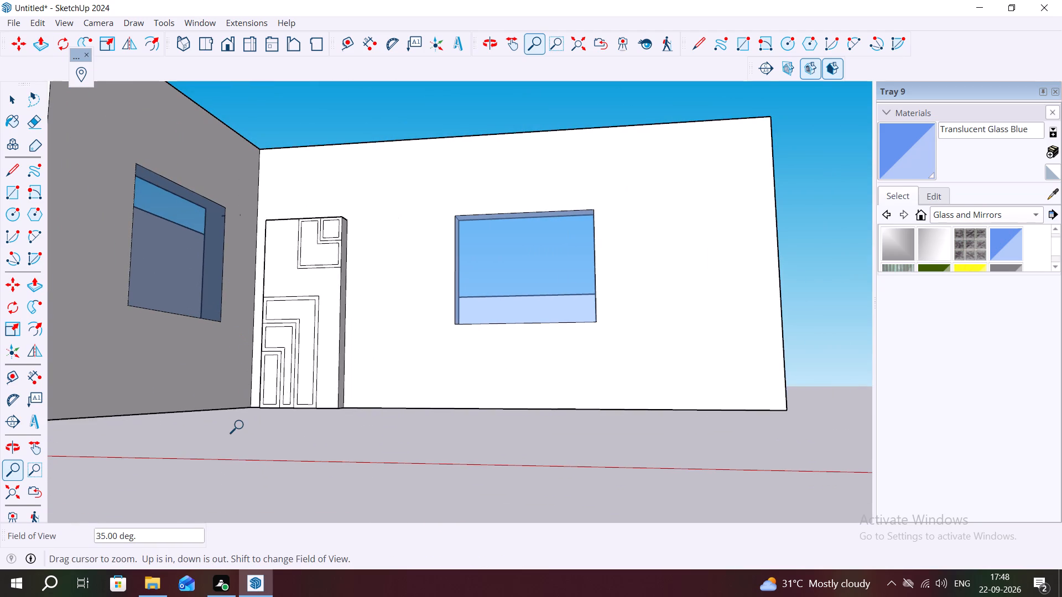
key(ctrl+z)
key(ctrl+z)
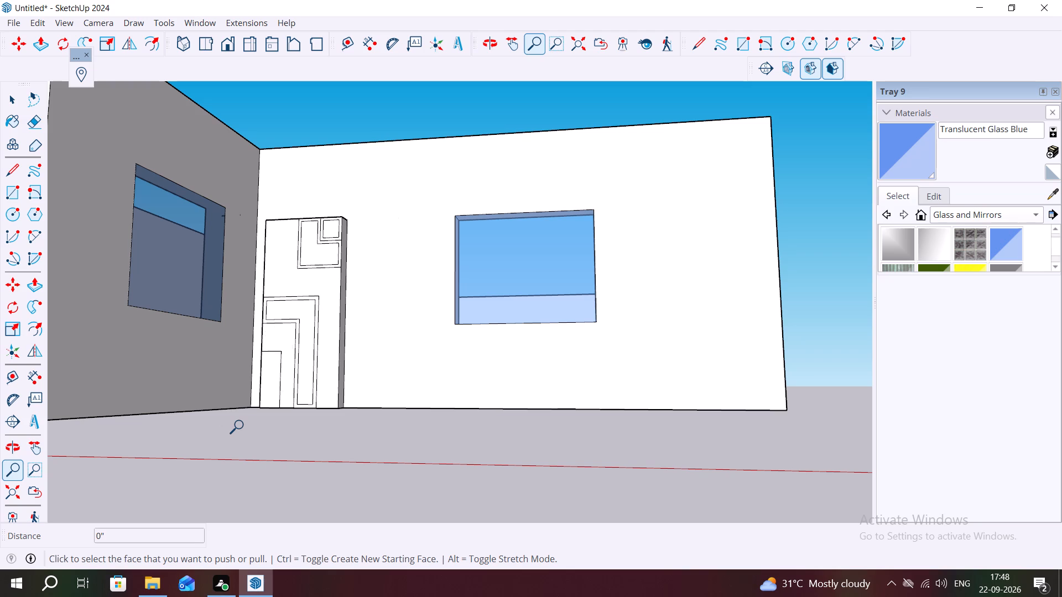
key(ctrl+z)
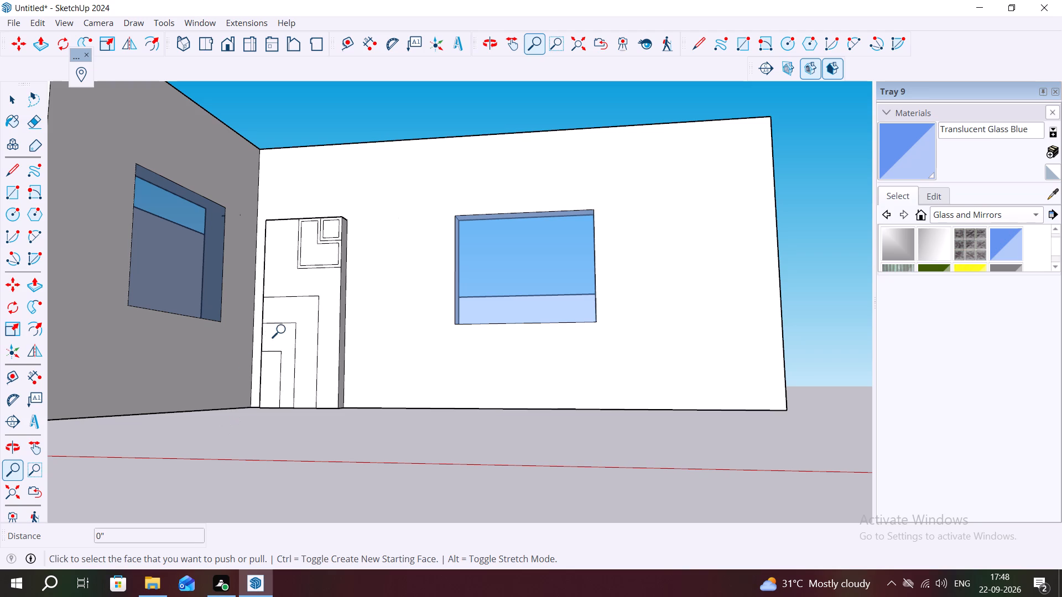
Offset the outline of the outer L-shaped face at the panel's base inward by about 1 7/8".
scroll(276, 265, up, 3)
middle_drag(272, 264, 265, 282)
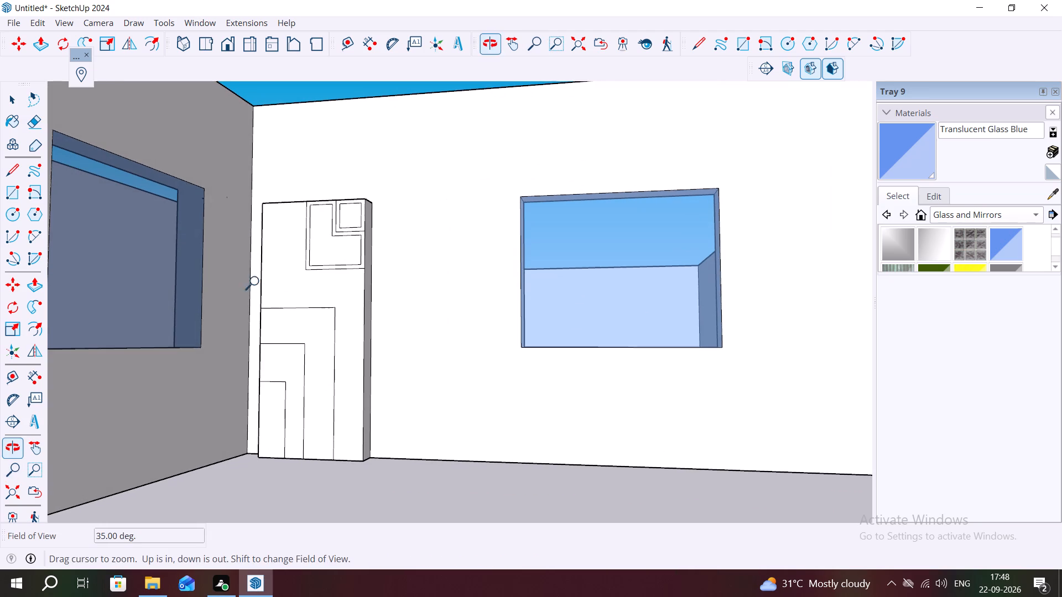
scroll(257, 252, up, 2)
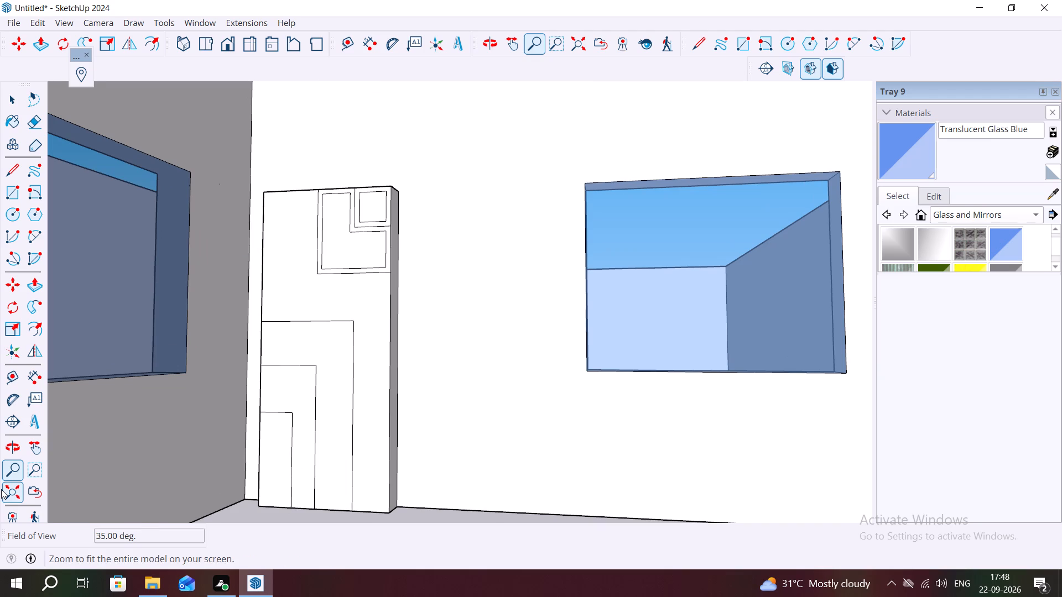
key(Escape)
key(f)
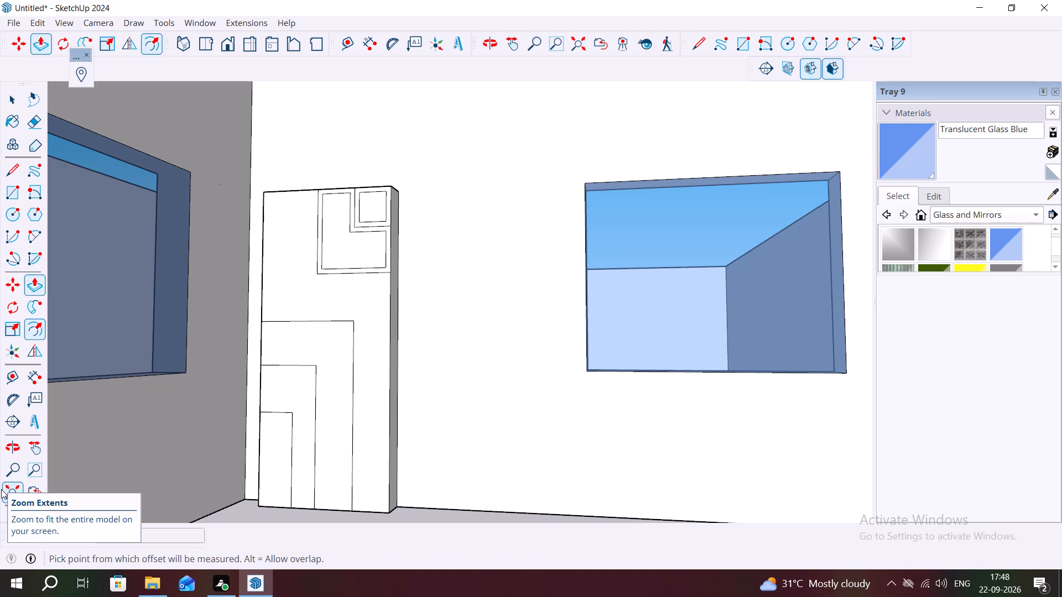
key(space)
scroll(1, 489, up, 1)
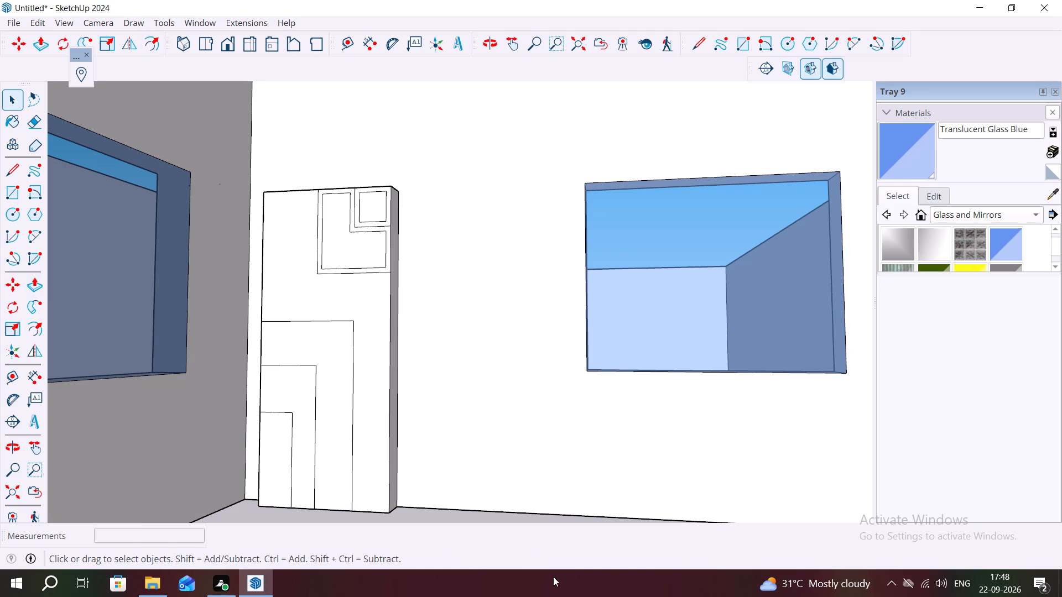
click(324, 341)
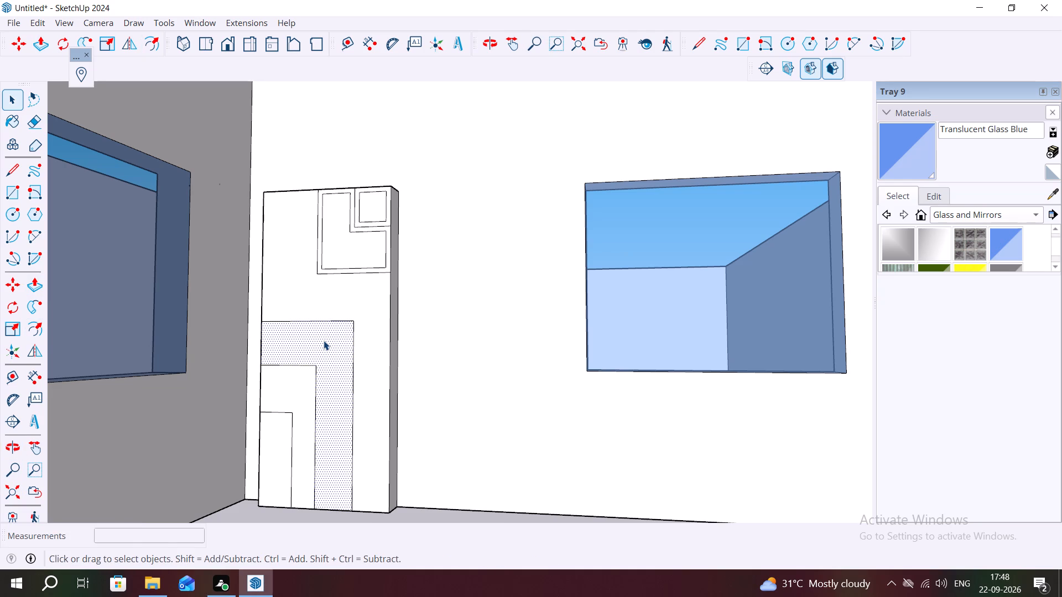
key(f)
click(309, 338)
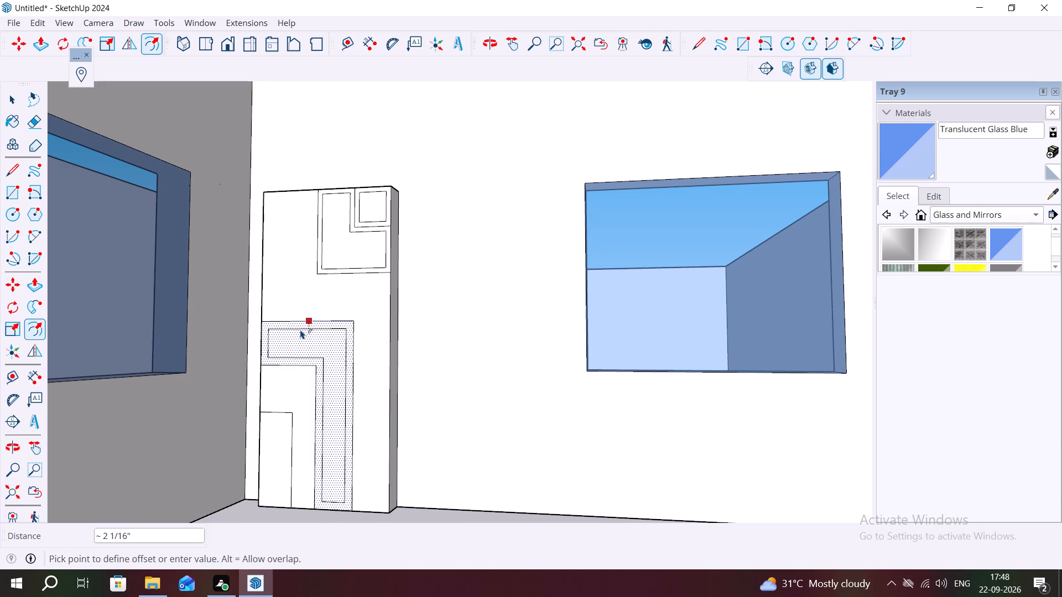
click(299, 329)
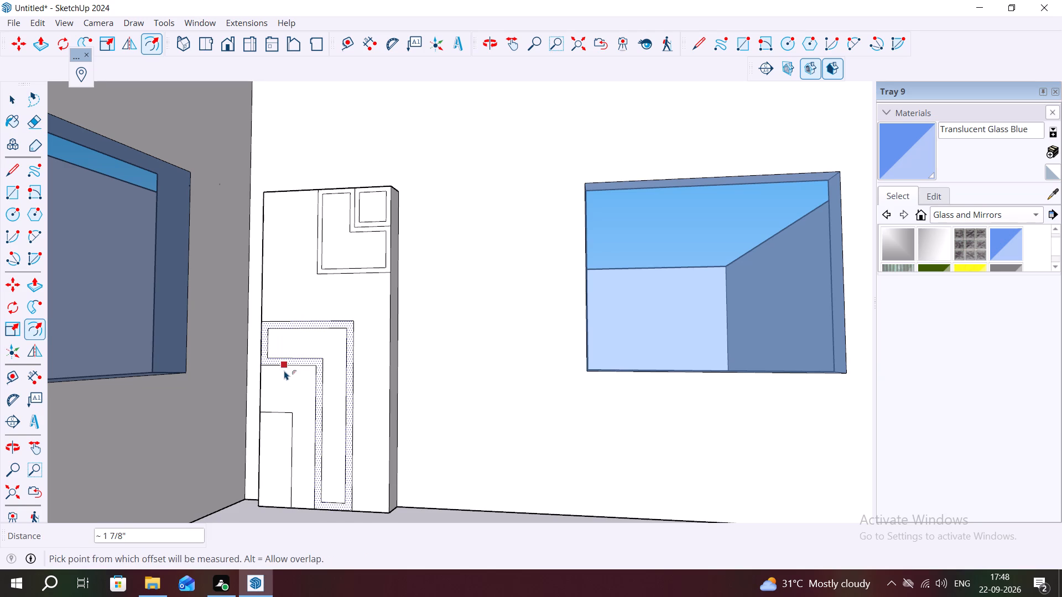
click(284, 370)
key(Escape)
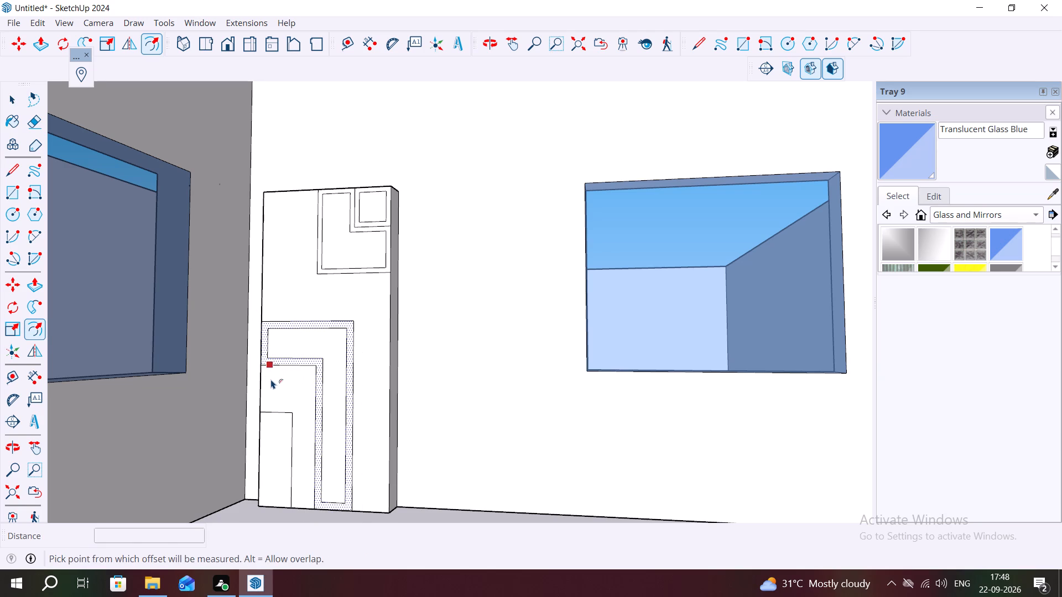
Offset the outline of the middle L-shaped face at the panel's base inward by about 1 15/16".
key(space)
click(271, 384)
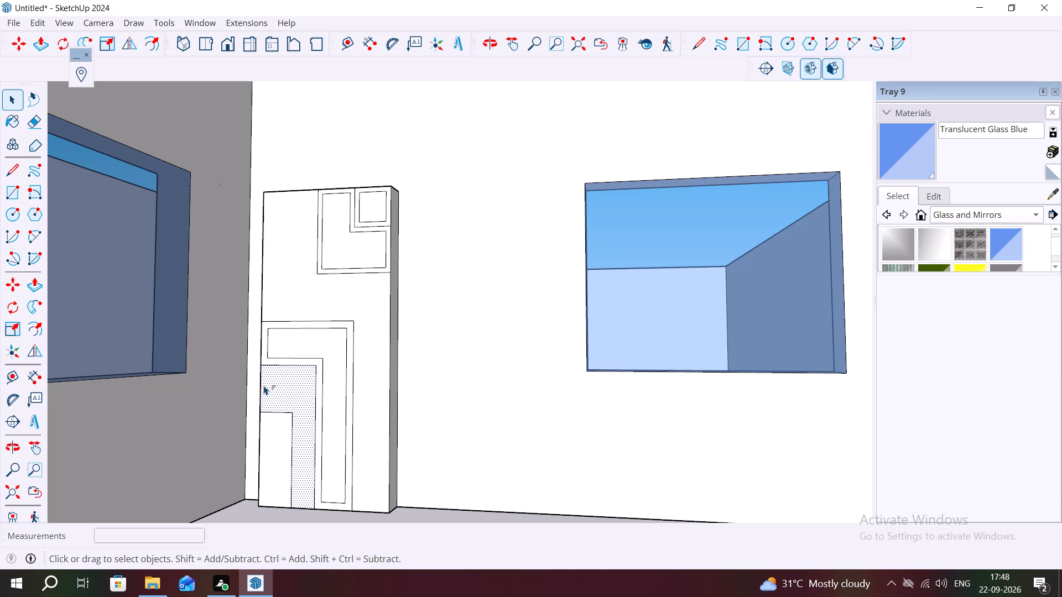
key(f)
click(264, 385)
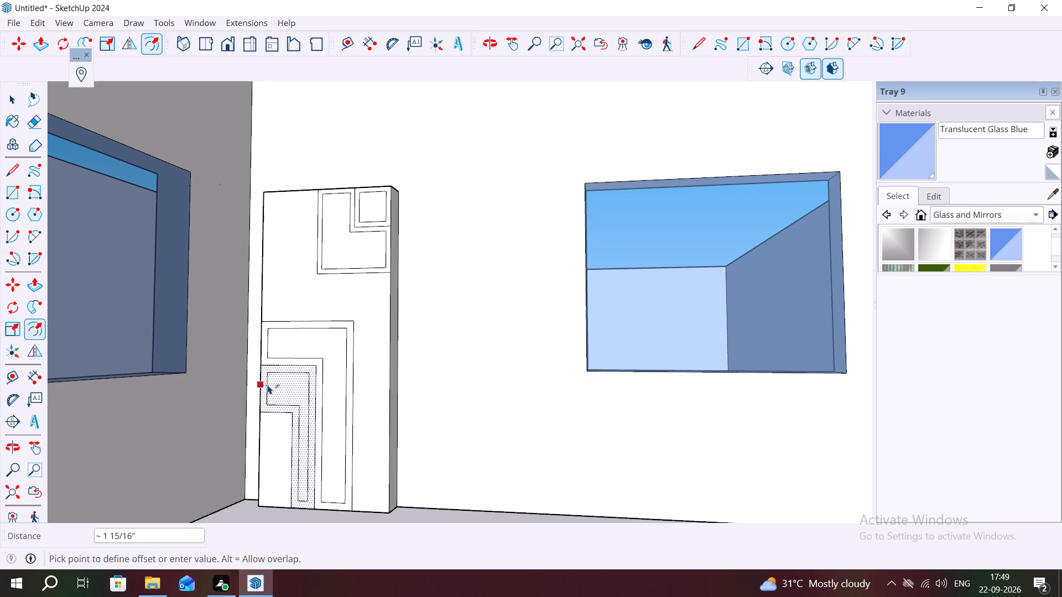
click(268, 385)
click(269, 412)
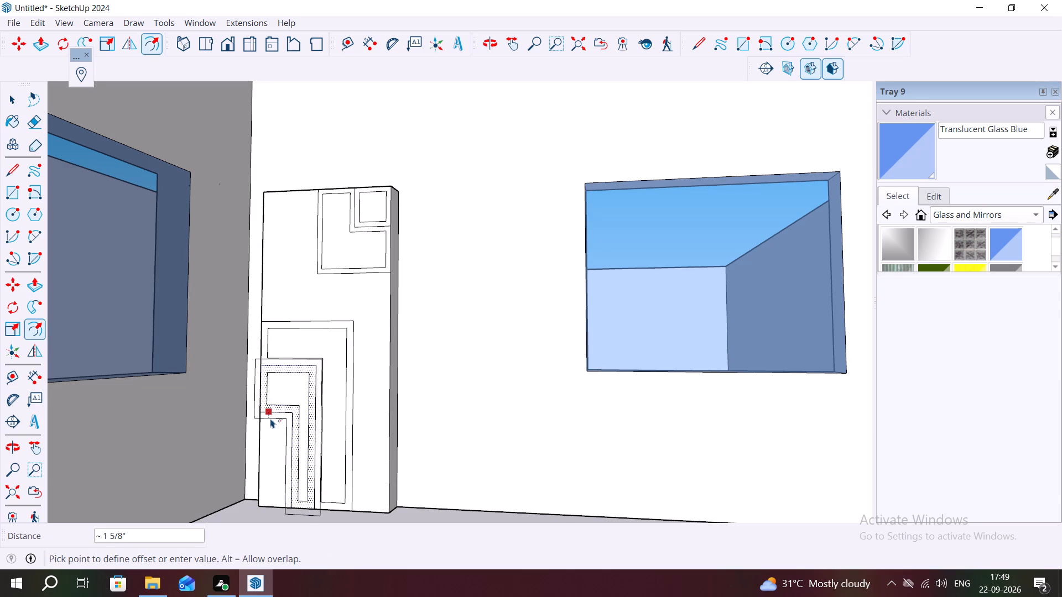
key(Escape)
Offset the outline of the small rectangular face at the panel's base inward by about 1 3/8".
key(space)
click(266, 438)
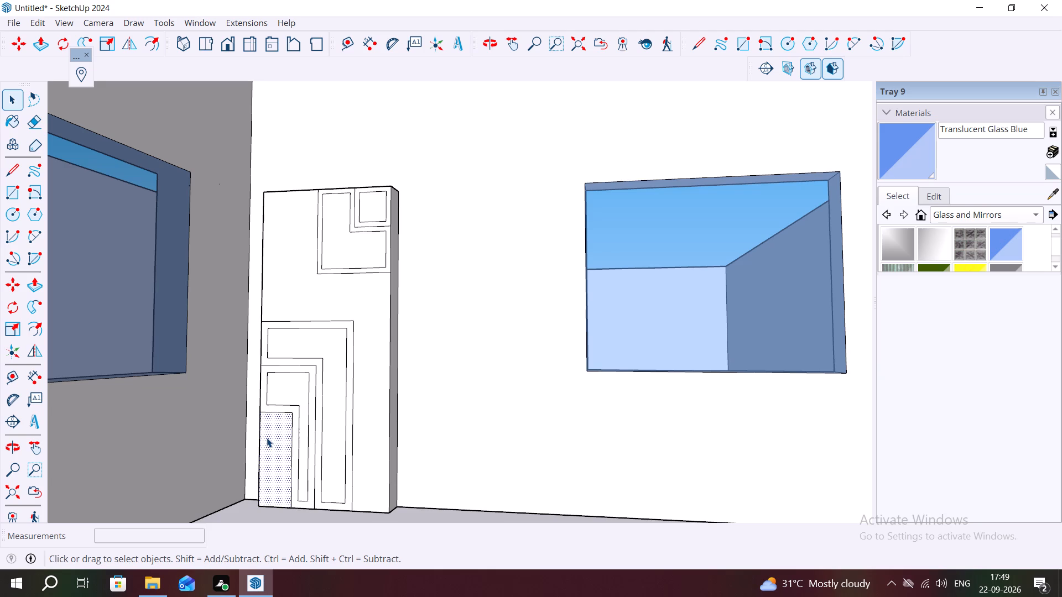
key(f)
click(268, 436)
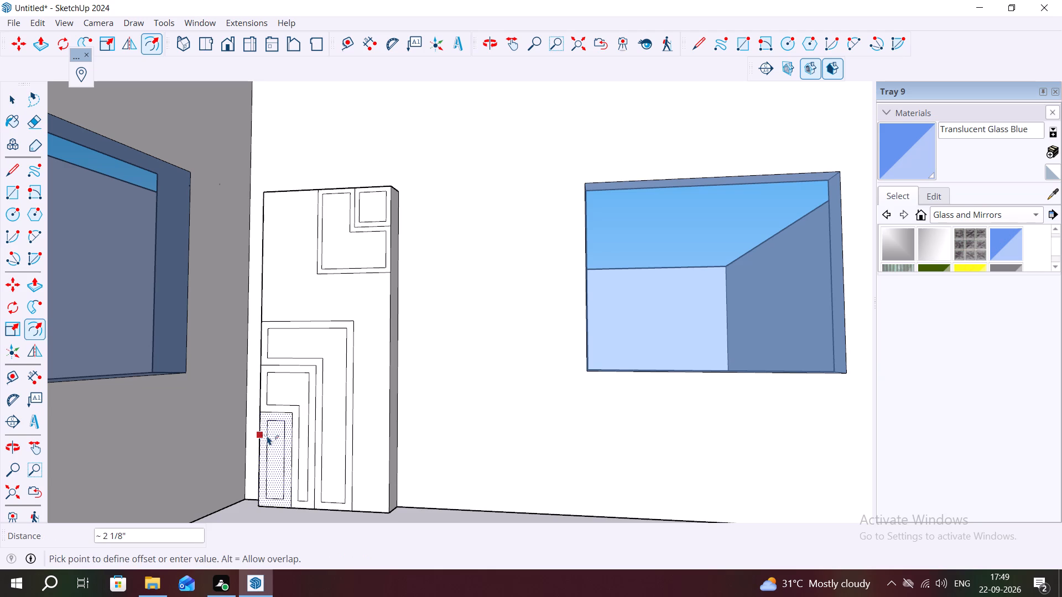
click(265, 434)
key(Escape)
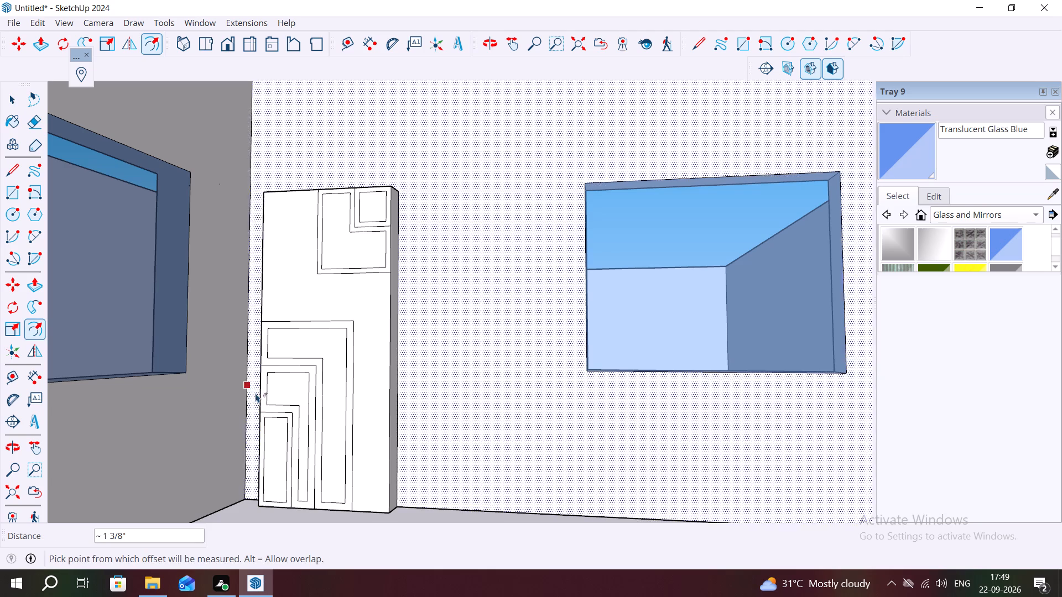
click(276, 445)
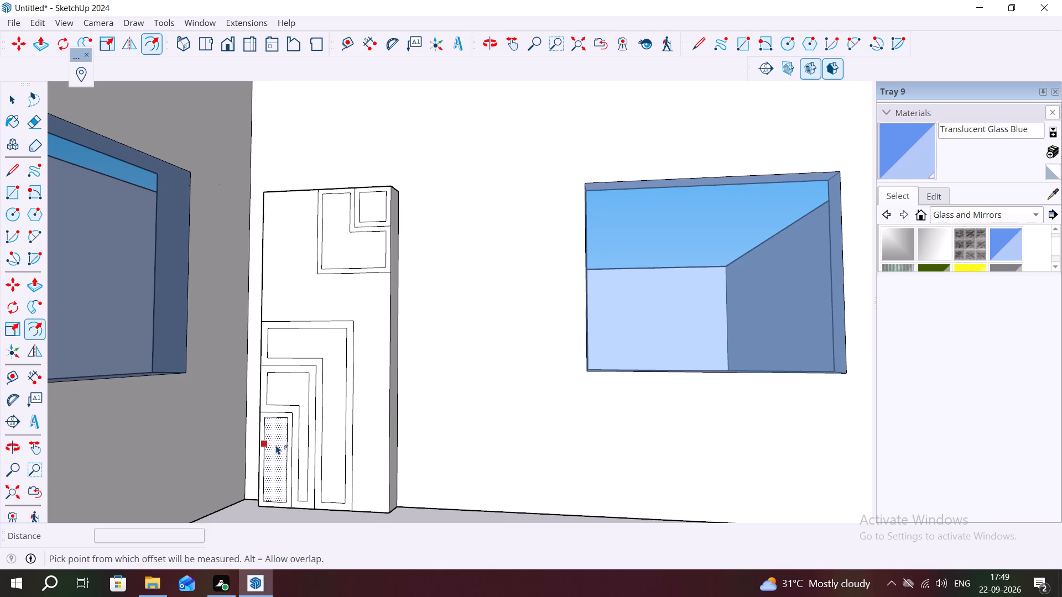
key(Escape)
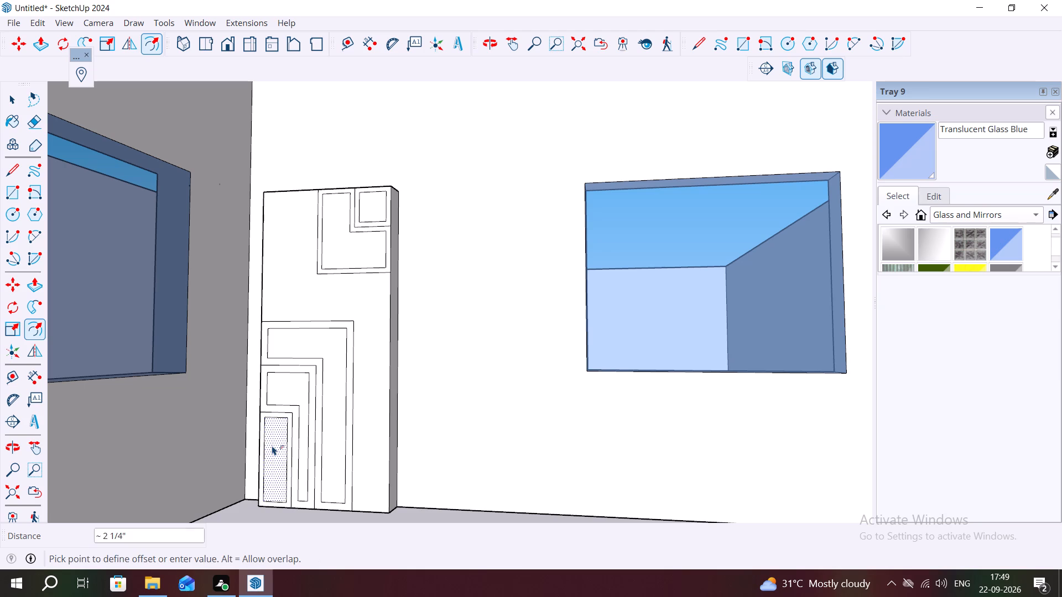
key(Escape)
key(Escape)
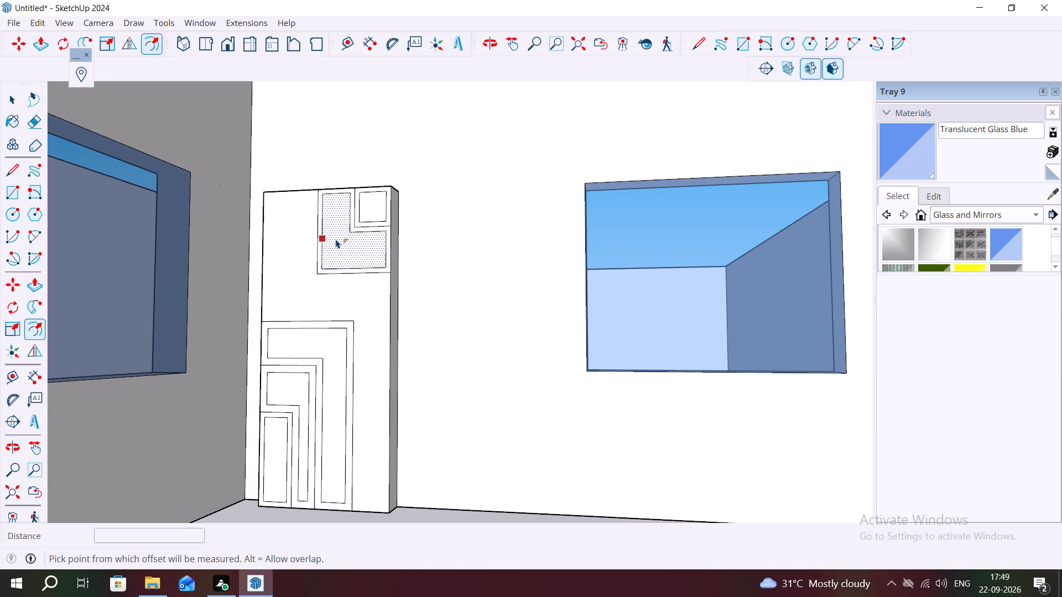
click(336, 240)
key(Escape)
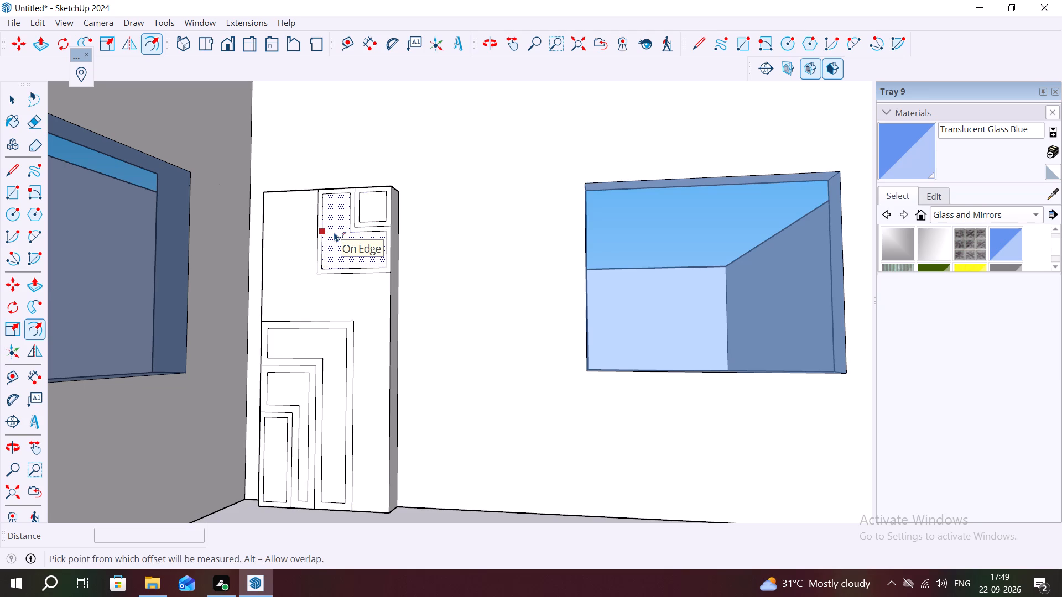
Push/Pull the inner faces of the L-shaped and square outlines at the panel's upper corner outward by 1".
key(p)
click(334, 232)
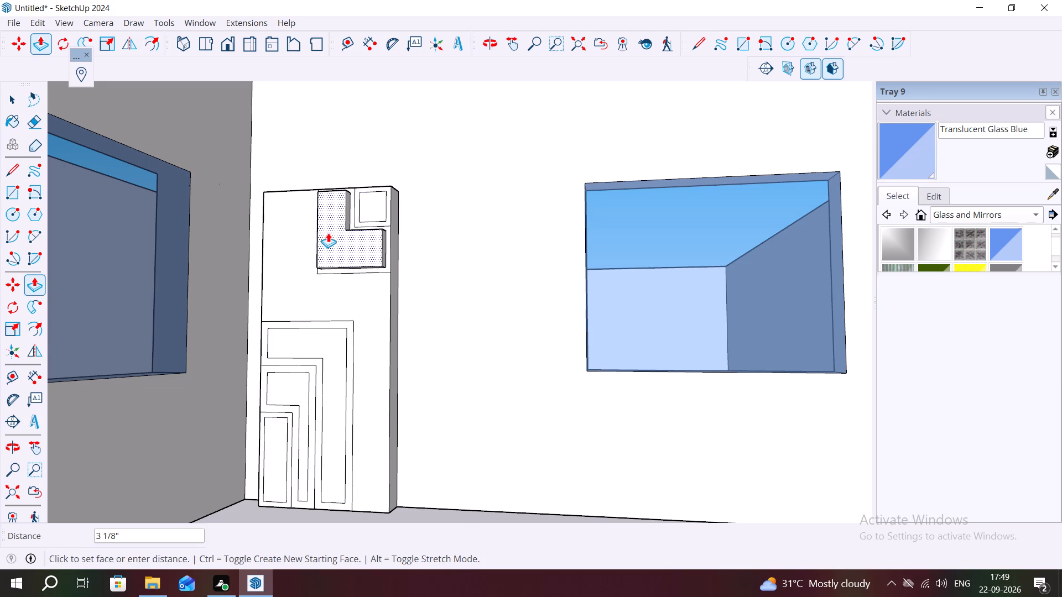
key(1)
key(shift+quotedbl)
key(Return)
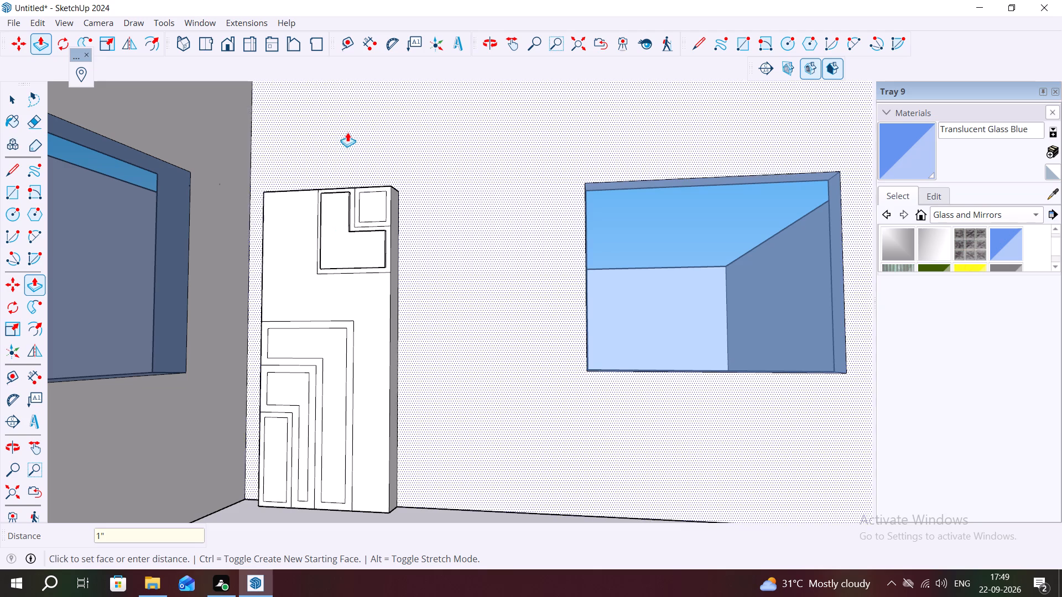
middle_drag(373, 196, 351, 271)
scroll(371, 176, up, 9)
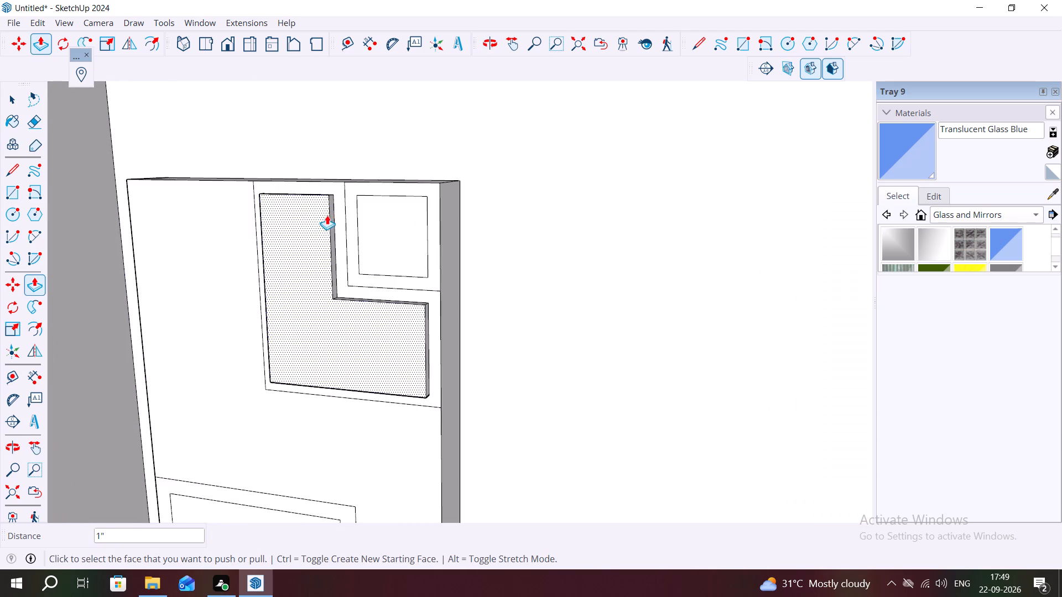
scroll(325, 214, up, 3)
double_click(412, 225)
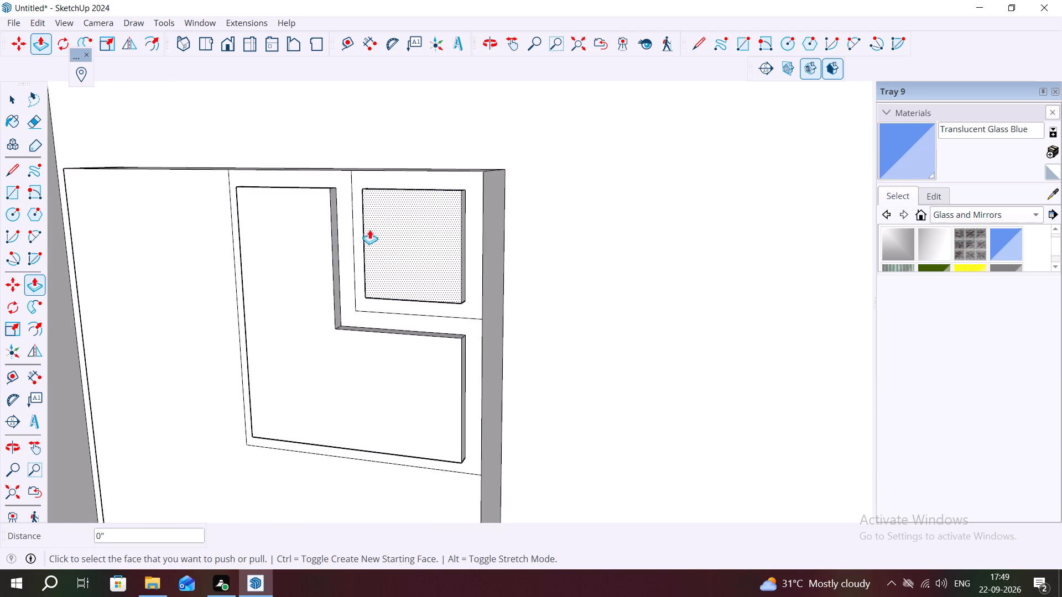
Repeat the 1" Push/Pull on the inner face of the outer L-shaped outline at the panel's base.
scroll(369, 231, down, 2)
middle_drag(390, 244, 458, 173)
scroll(373, 328, down, 7)
middle_drag(446, 339, 449, 328)
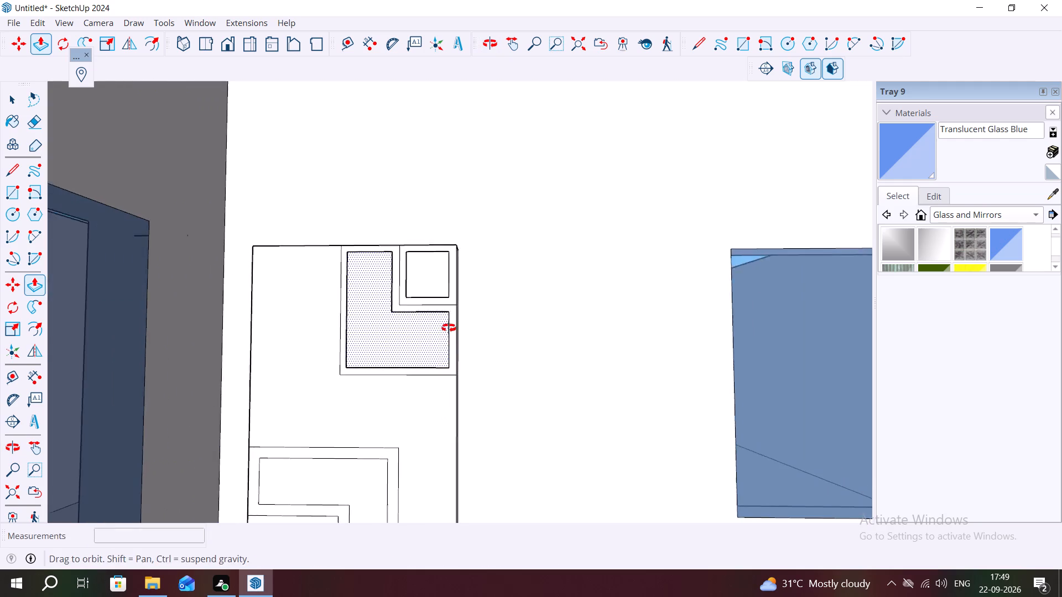
middle_drag(449, 328, 450, 233)
scroll(415, 284, up, 7)
scroll(571, 322, down, 12)
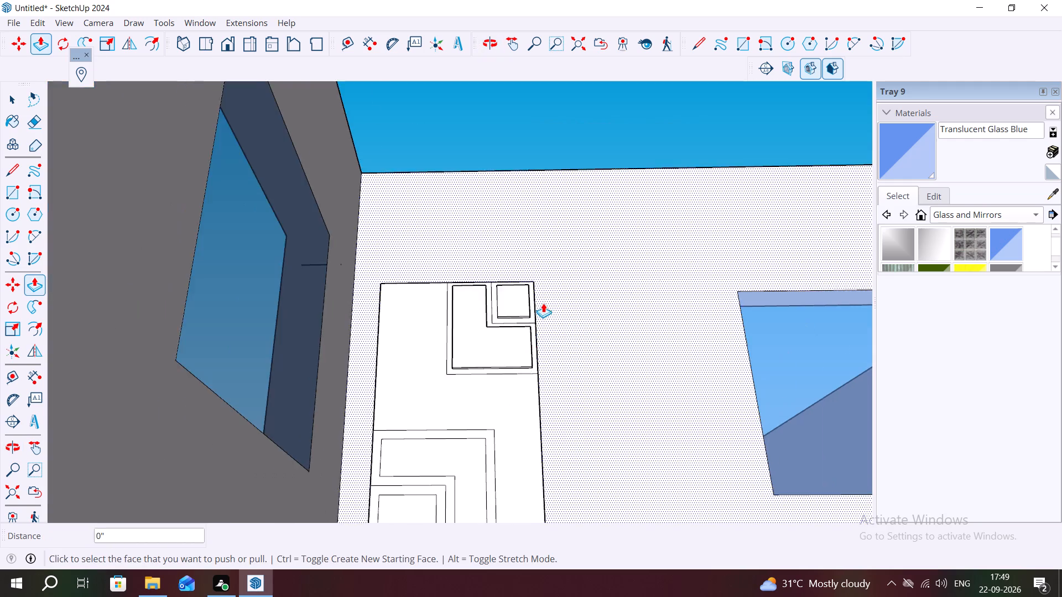
scroll(543, 303, down, 1)
middle_drag(470, 421, 467, 494)
scroll(425, 394, down, 7)
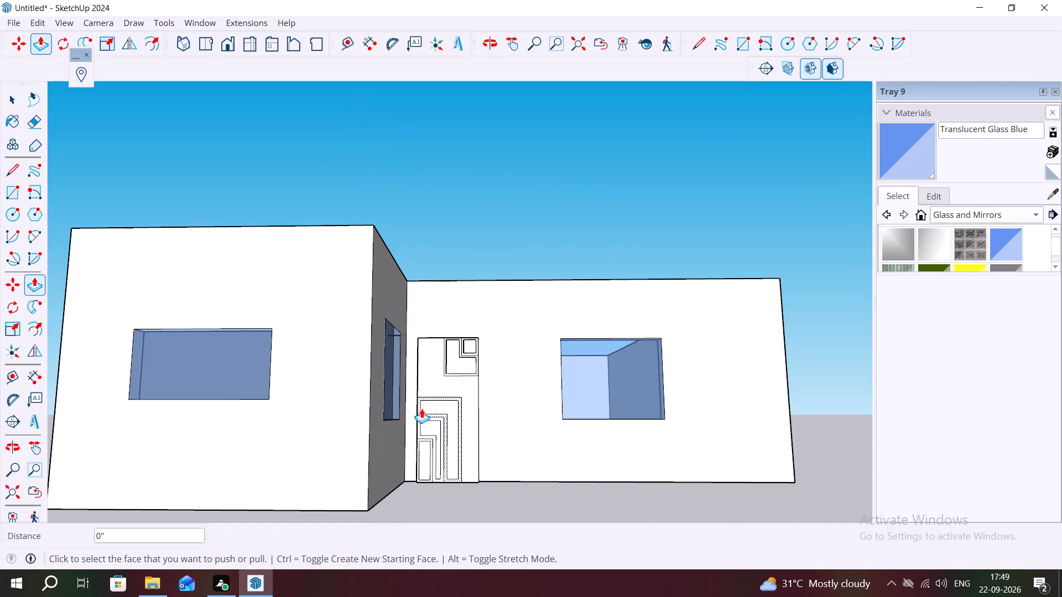
double_click(441, 403)
Push/Pull the inner face of the middle L-shaped outline at the panel's base, entering a distance of 1".
scroll(429, 416, up, 7)
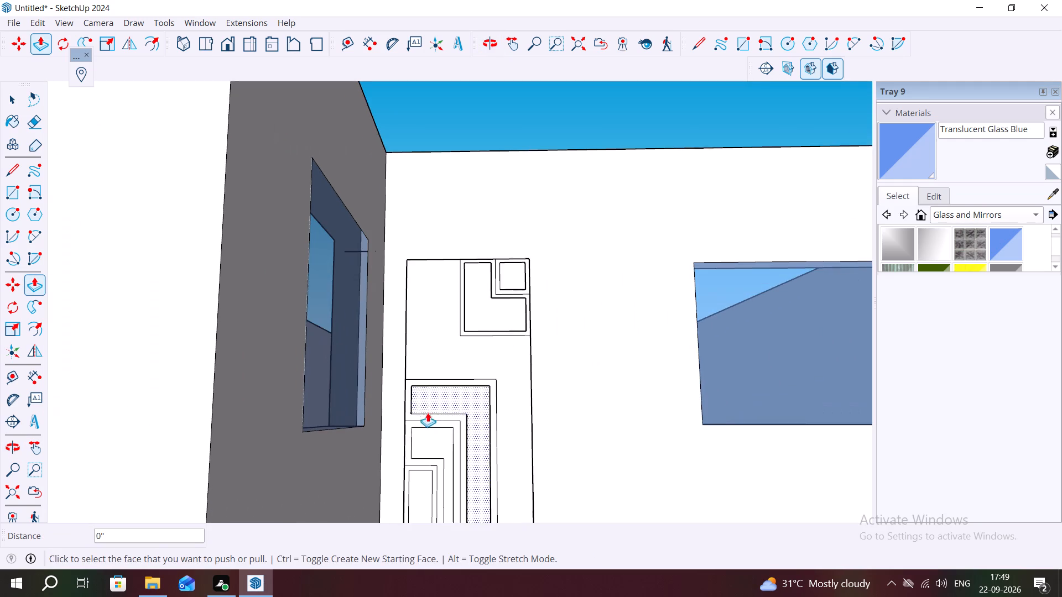
click(423, 433)
click(423, 433)
double_click(423, 433)
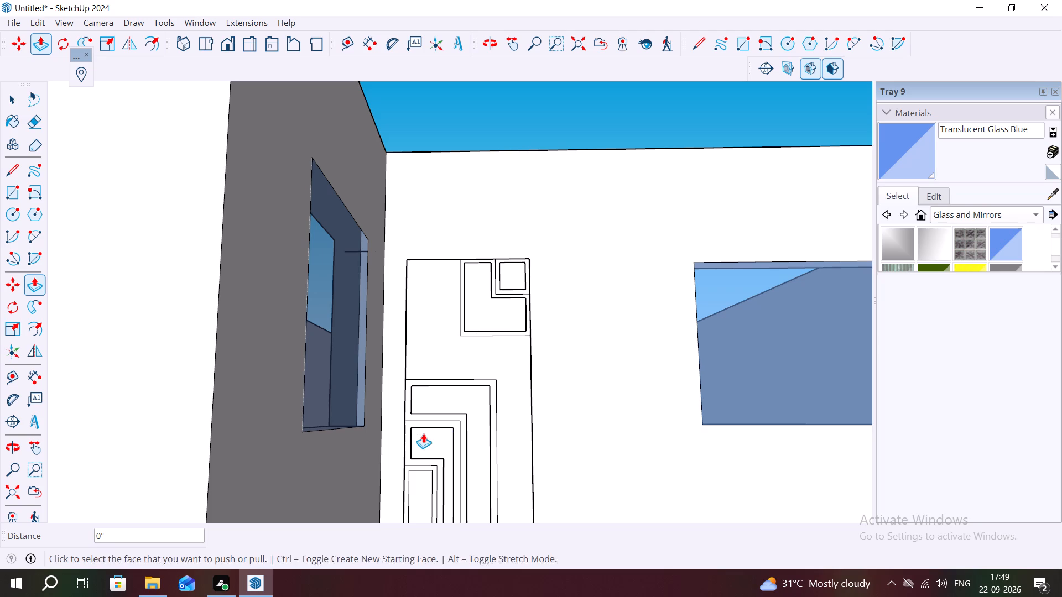
scroll(409, 446, down, 3)
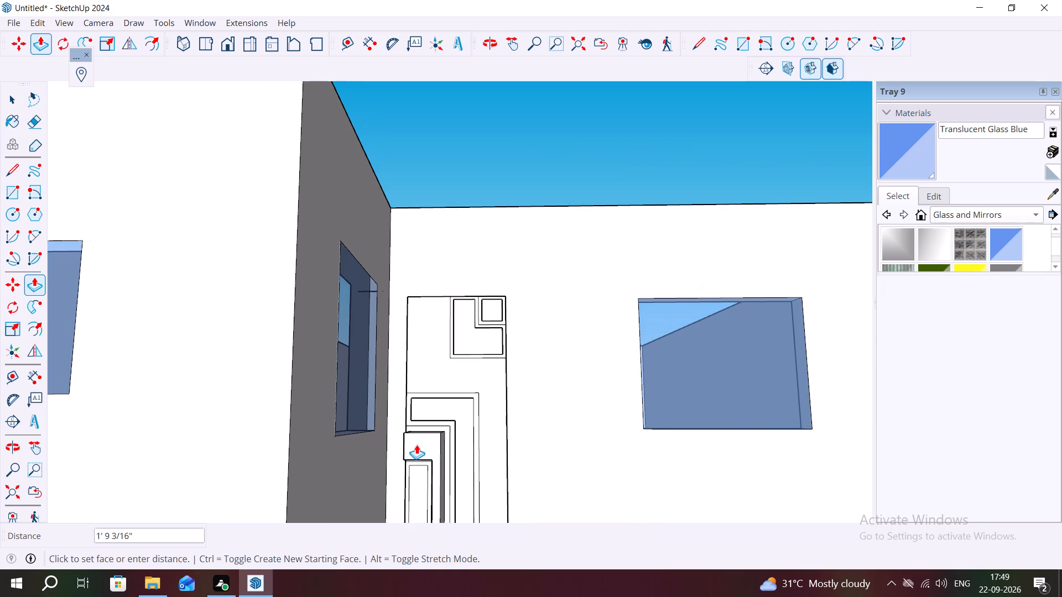
key(1)
key(shift+quotedbl)
key(Return)
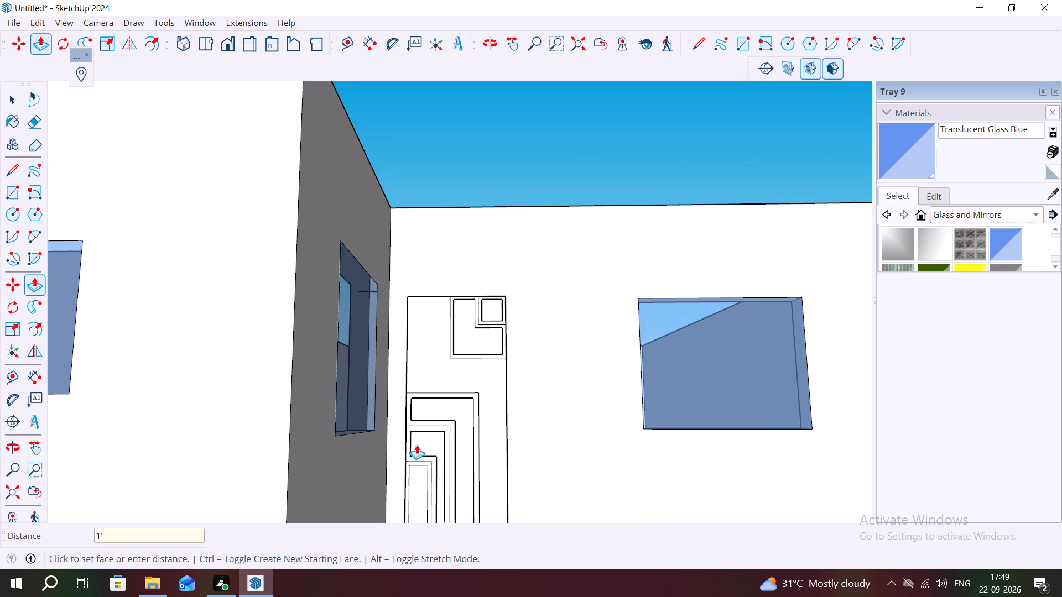
Push/Pull the inner face of the small rectangular outline at the panel's base outward by 1".
scroll(431, 447, down, 7)
middle_drag(437, 454, 494, 410)
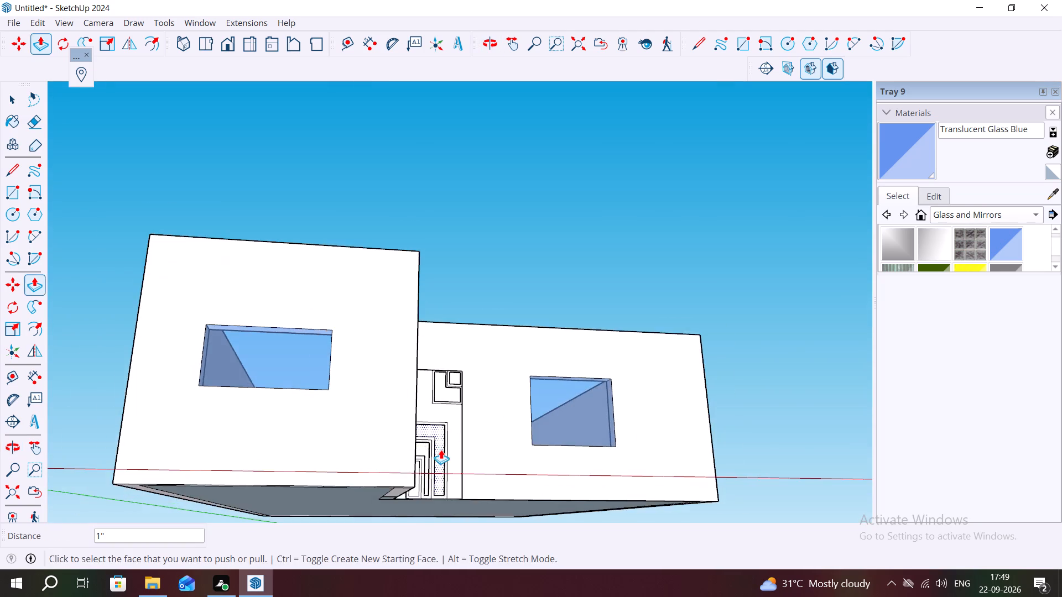
scroll(441, 449, up, 3)
middle_drag(441, 449, 406, 528)
scroll(429, 442, up, 12)
middle_drag(399, 441, 442, 416)
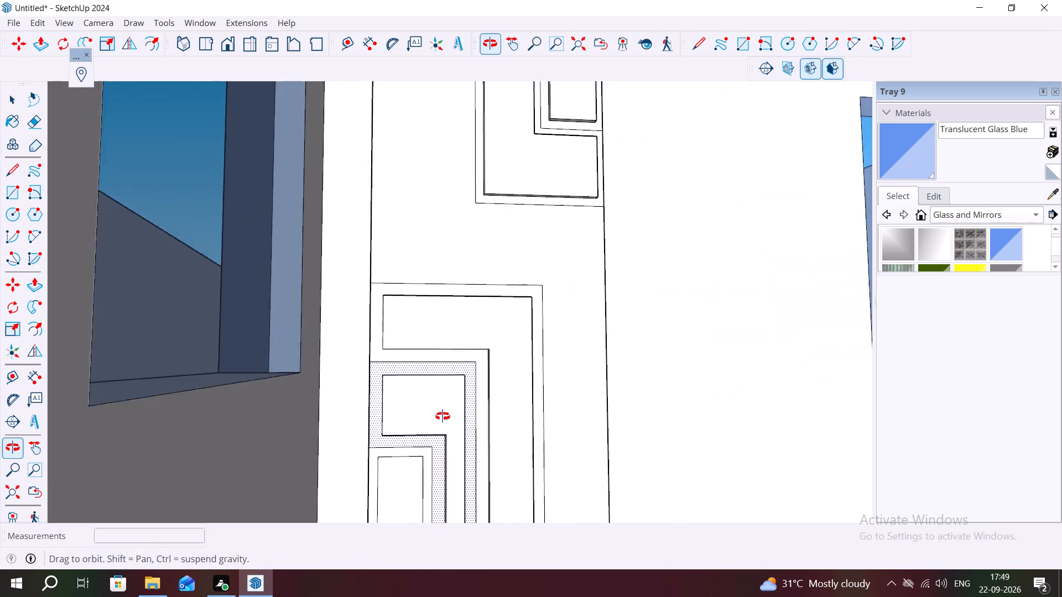
middle_drag(442, 416, 445, 414)
scroll(420, 431, up, 7)
scroll(415, 444, down, 10)
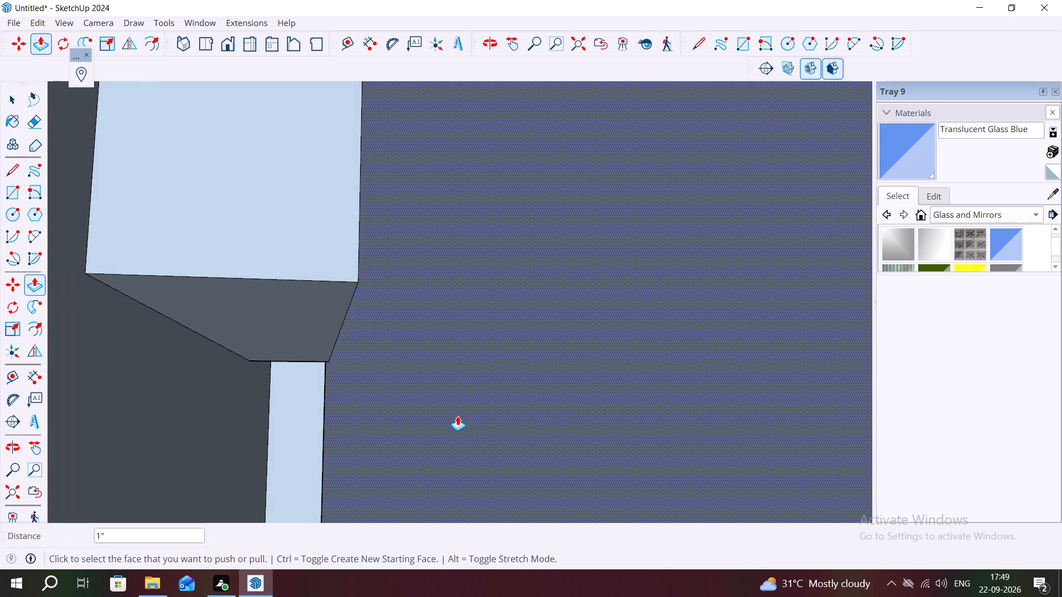
scroll(445, 427, down, 20)
scroll(445, 427, down, 3)
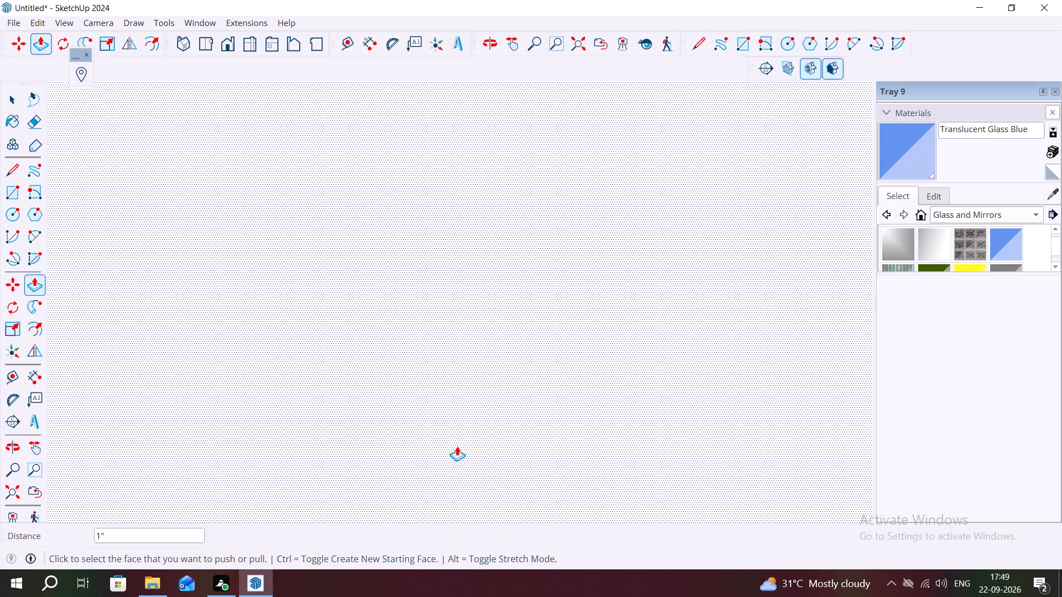
scroll(457, 446, down, 20)
scroll(457, 446, down, 6)
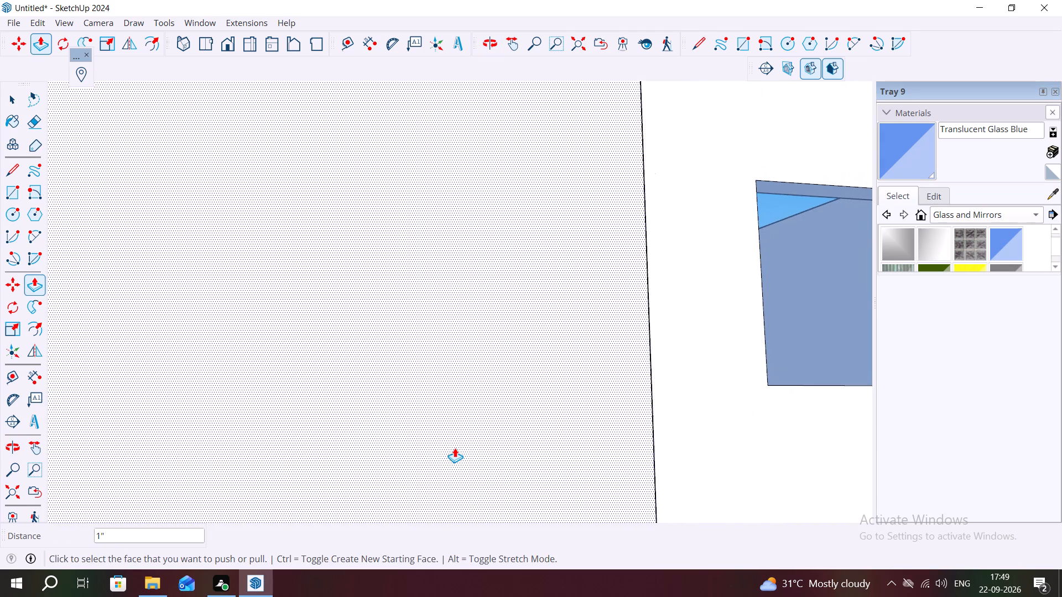
scroll(455, 448, down, 15)
middle_drag(569, 448, 498, 487)
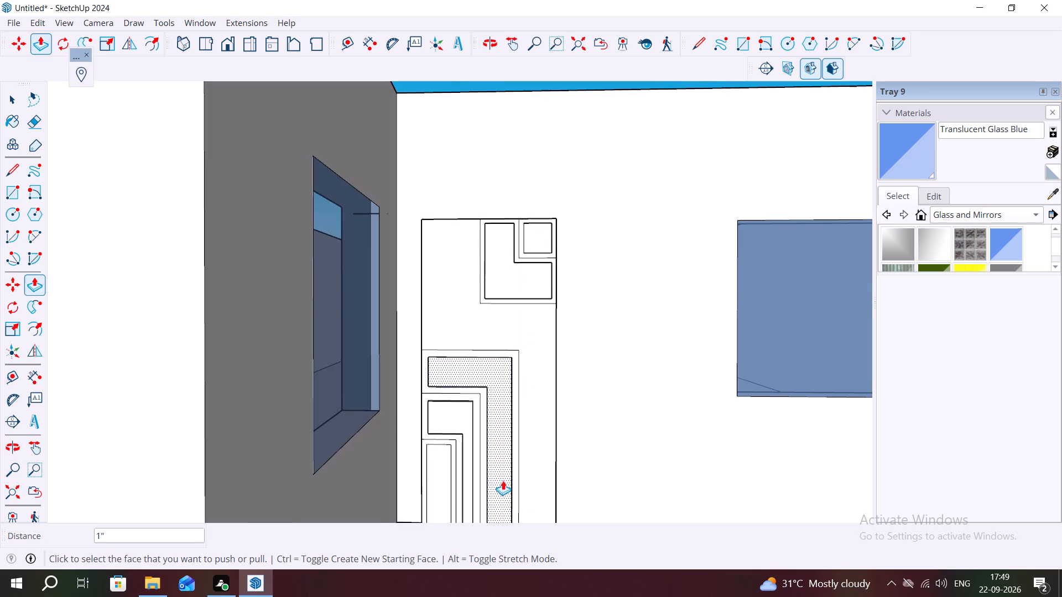
click(435, 480)
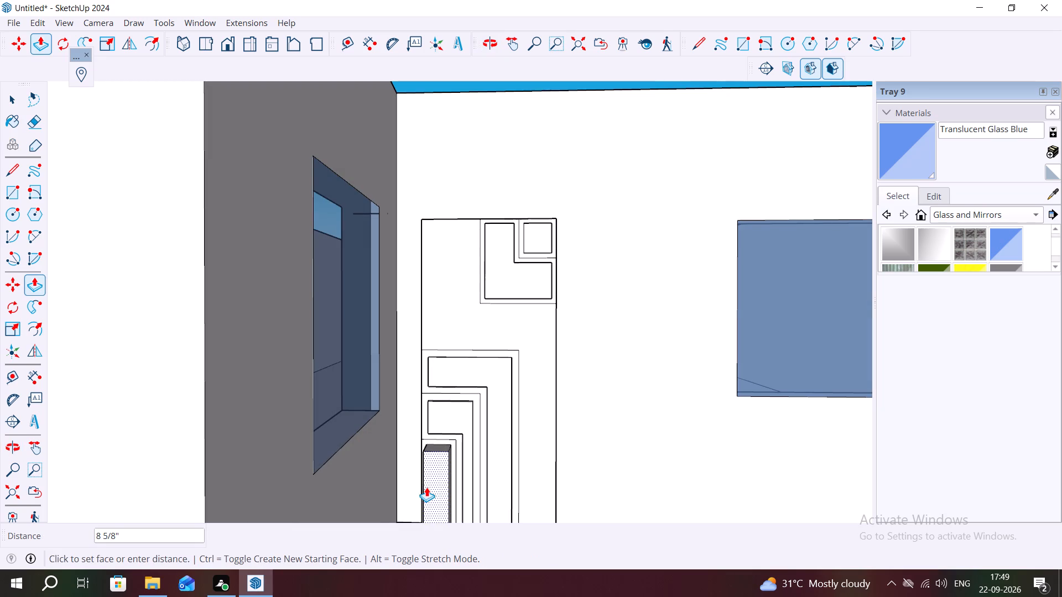
key(1)
key(shift+quotedbl)
key(Return)
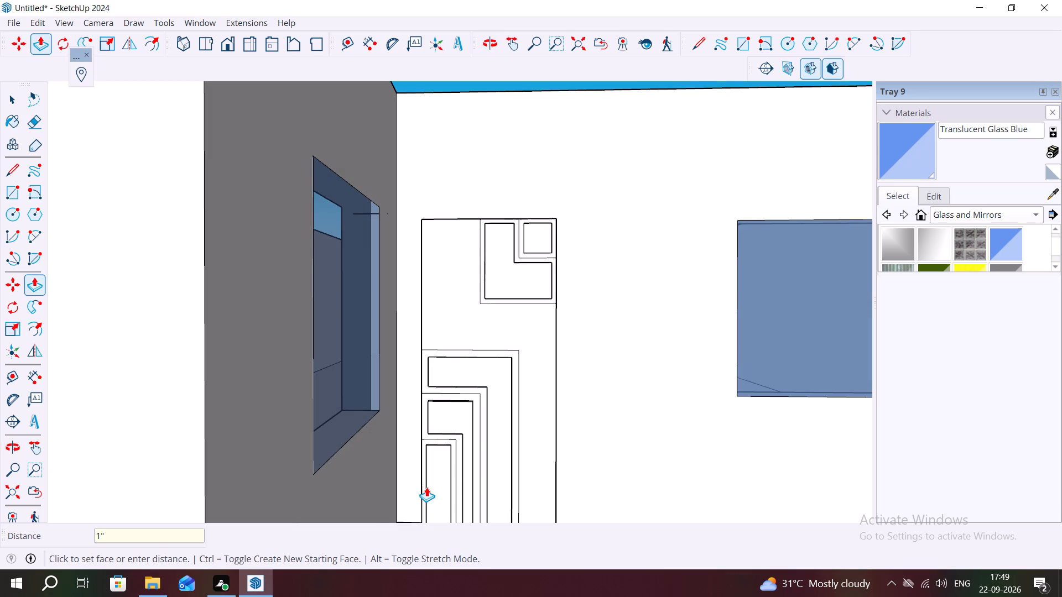
key(Escape)
key(space)
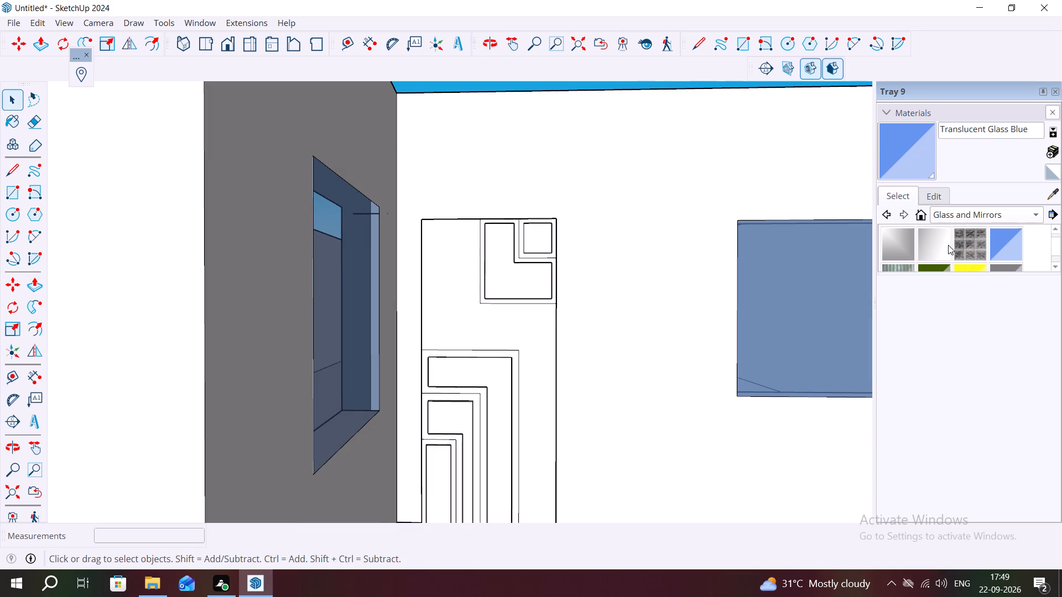
Browse the Colors material collection, then switch the material library to Colors-Named.
click(961, 215)
click(885, 188)
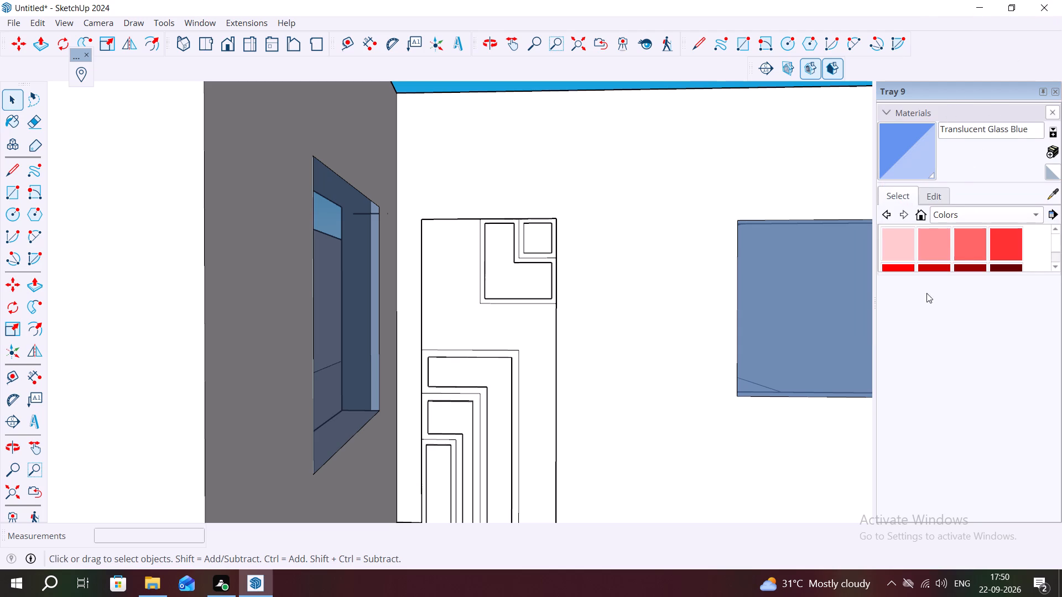
scroll(984, 253, down, 16)
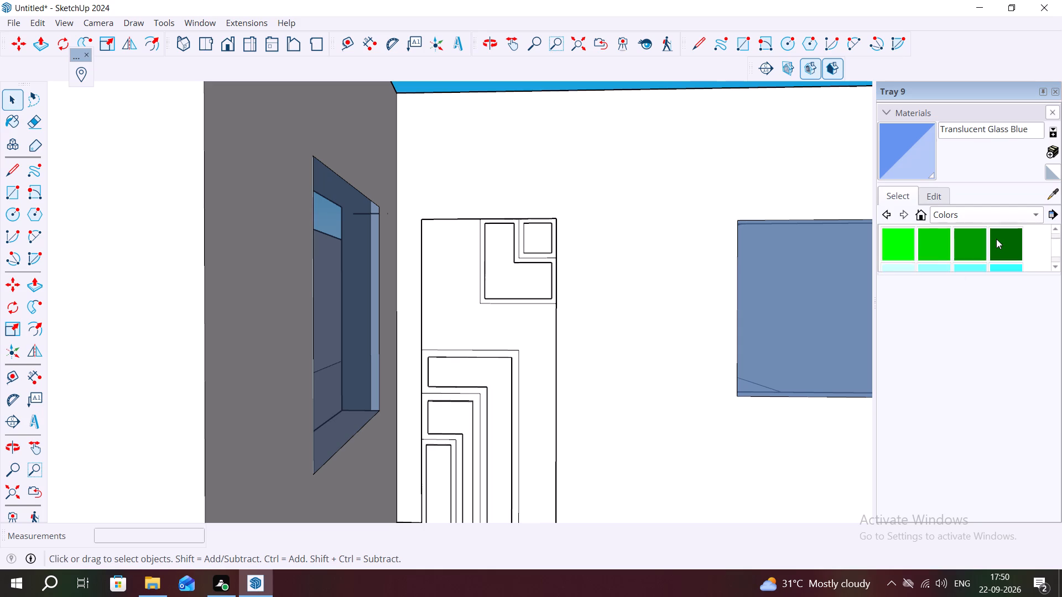
scroll(996, 239, down, 15)
scroll(975, 223, up, 4)
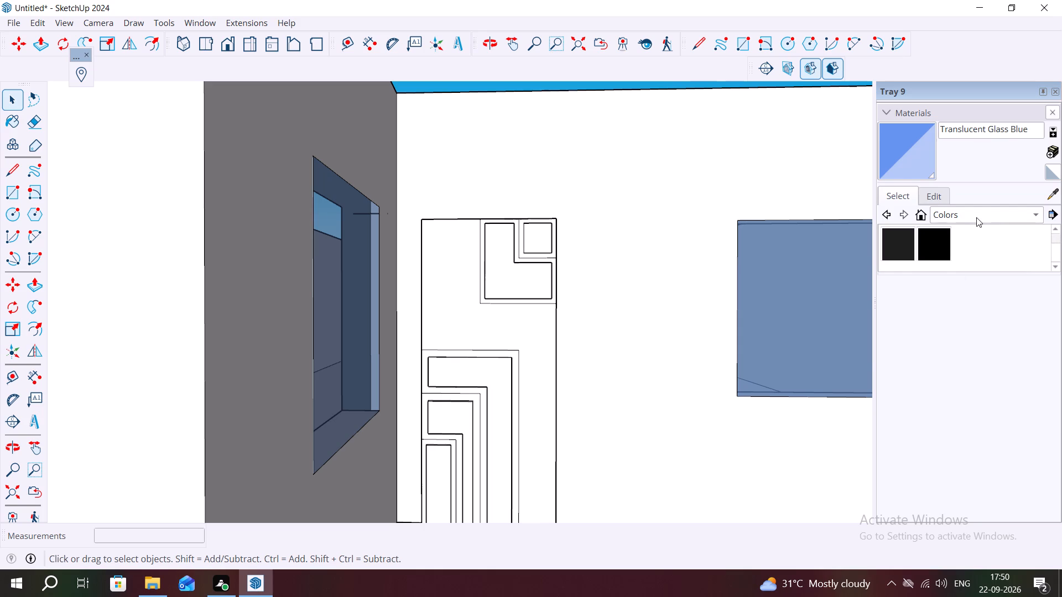
click(978, 217)
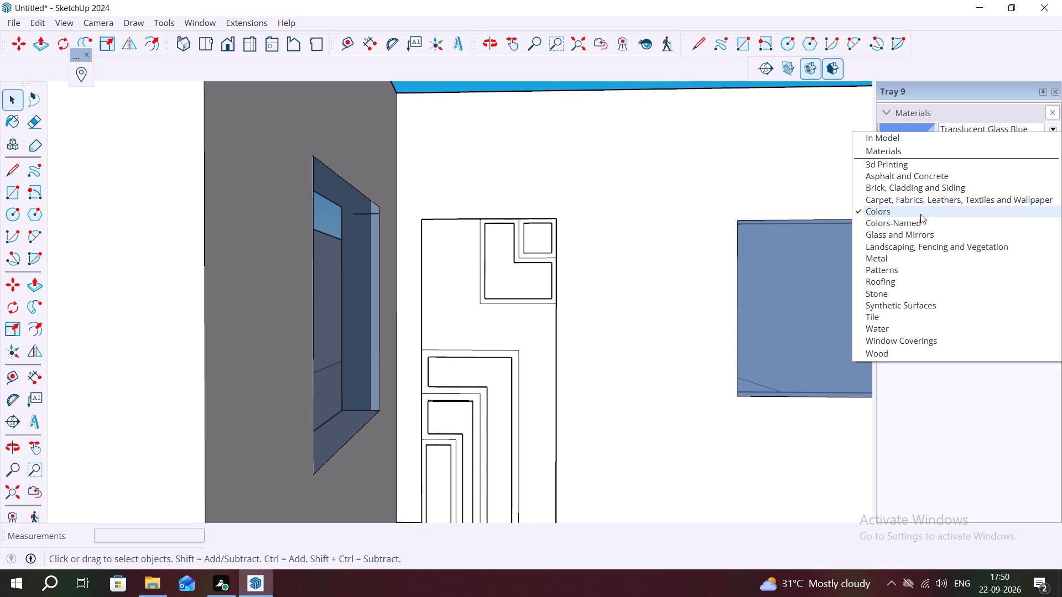
click(920, 214)
click(978, 217)
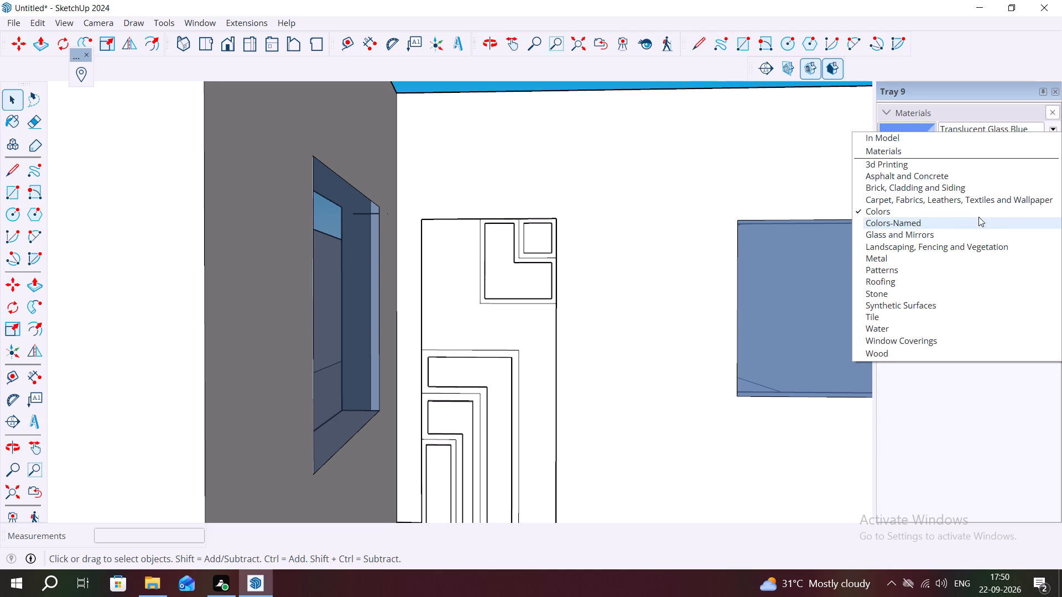
click(935, 223)
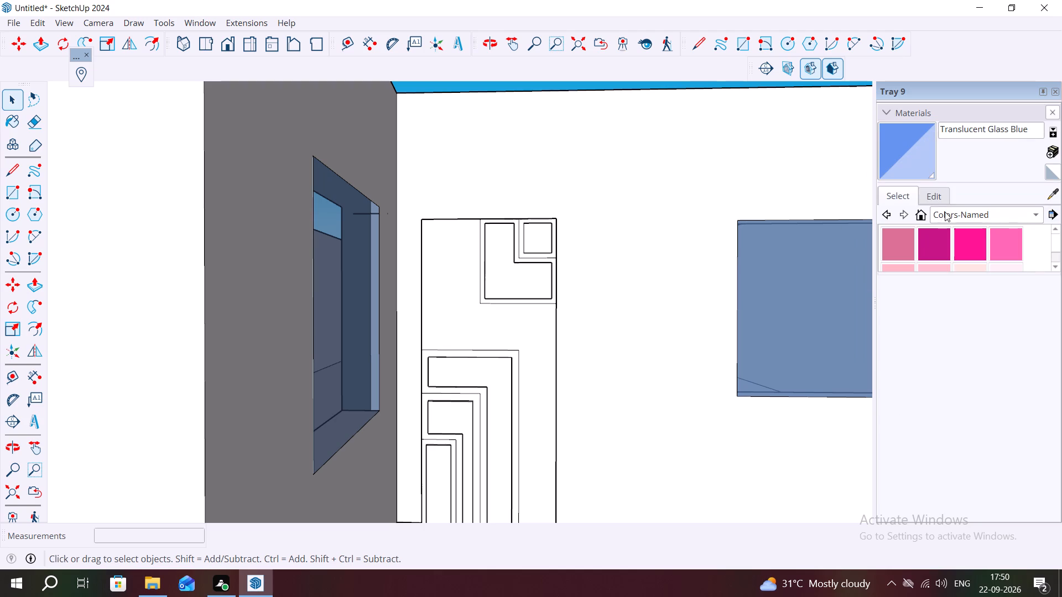
Look through the Colors-Named swatches and choose 0043_SaddleBrown as the paint material.
scroll(950, 238, down, 16)
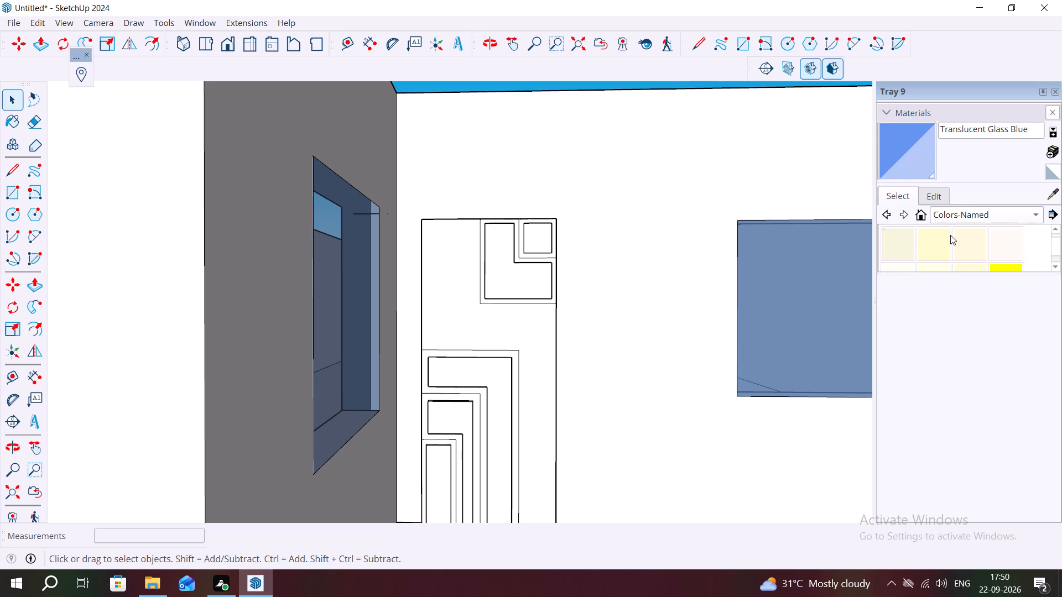
scroll(950, 235, down, 20)
scroll(950, 235, down, 4)
scroll(970, 244, up, 20)
scroll(970, 244, up, 9)
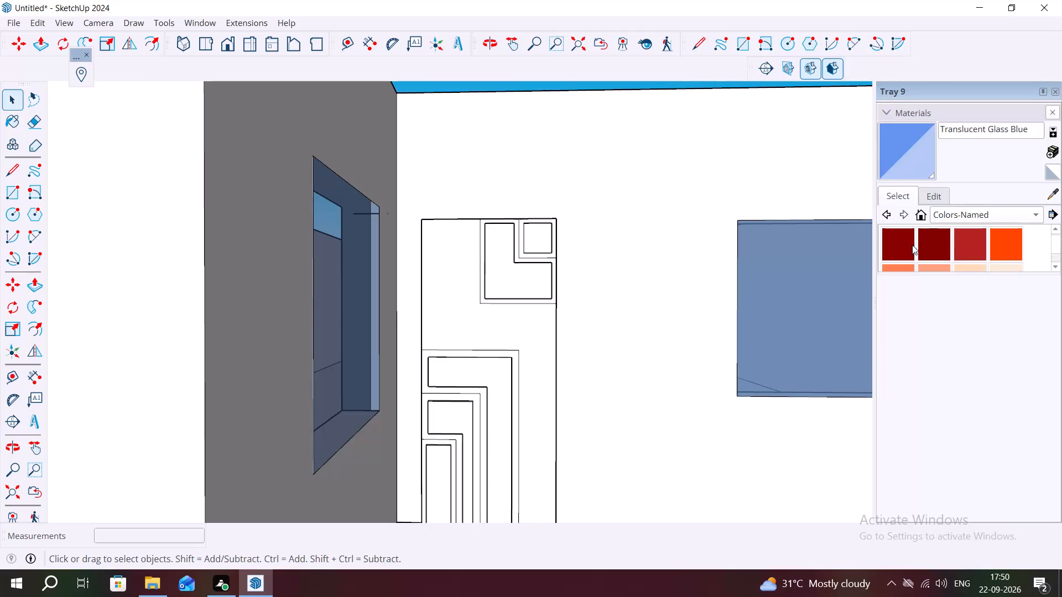
scroll(913, 244, down, 5)
scroll(914, 243, up, 9)
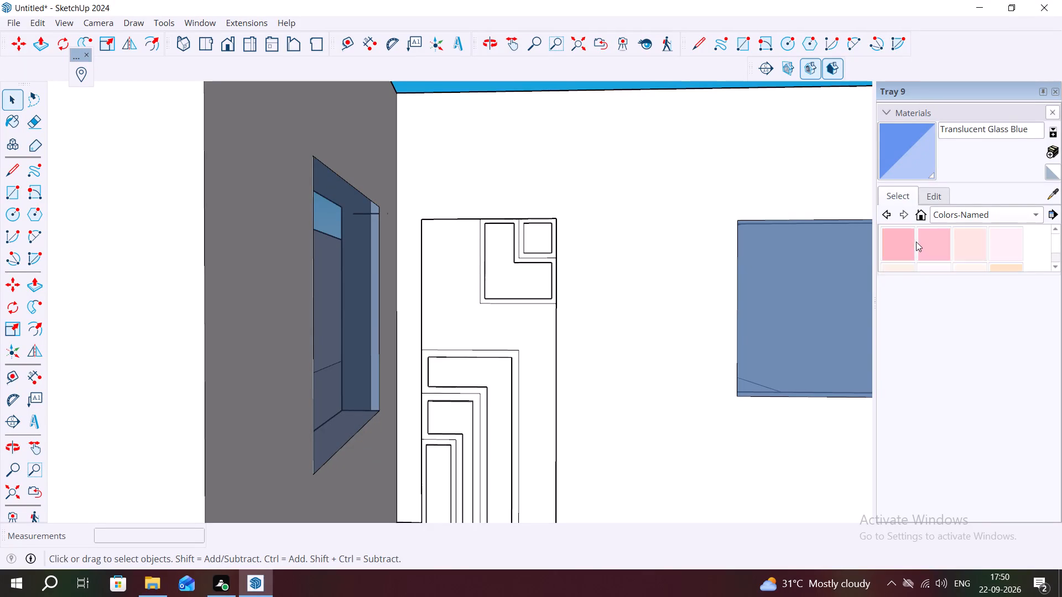
scroll(916, 242, up, 11)
scroll(917, 240, down, 6)
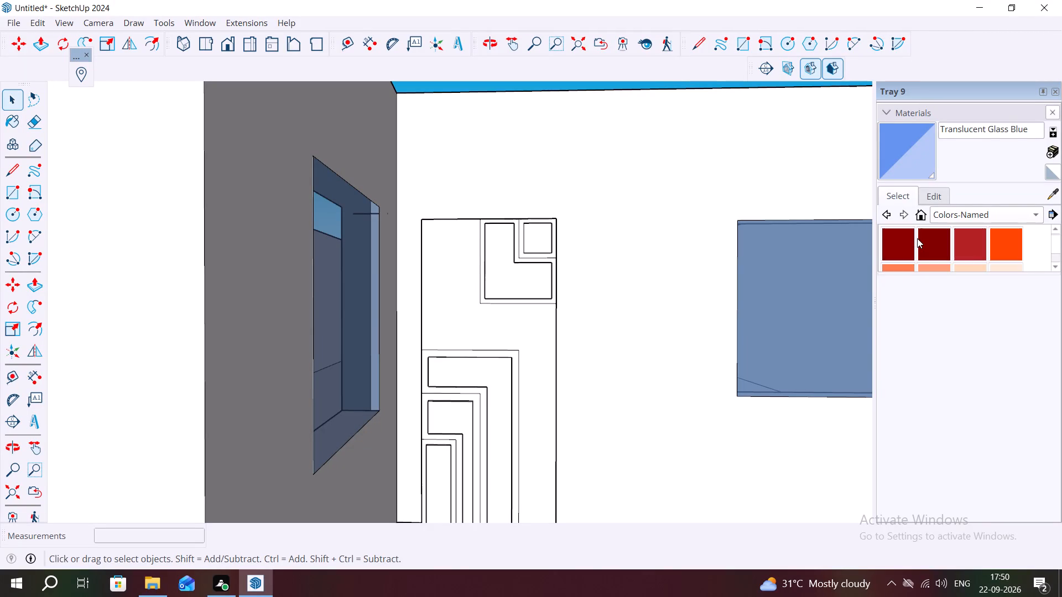
scroll(917, 238, down, 8)
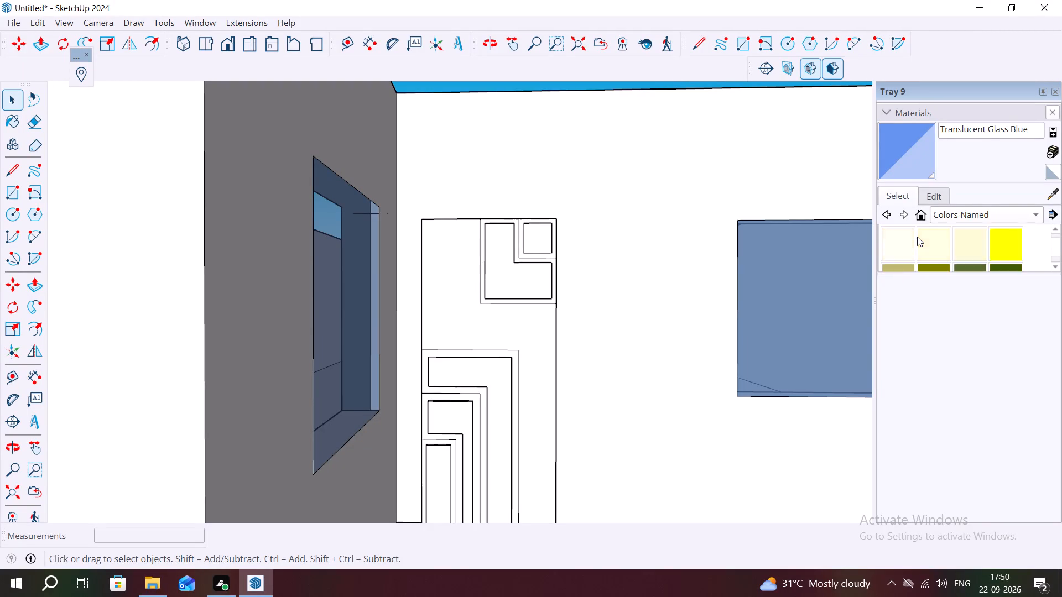
scroll(917, 237, down, 16)
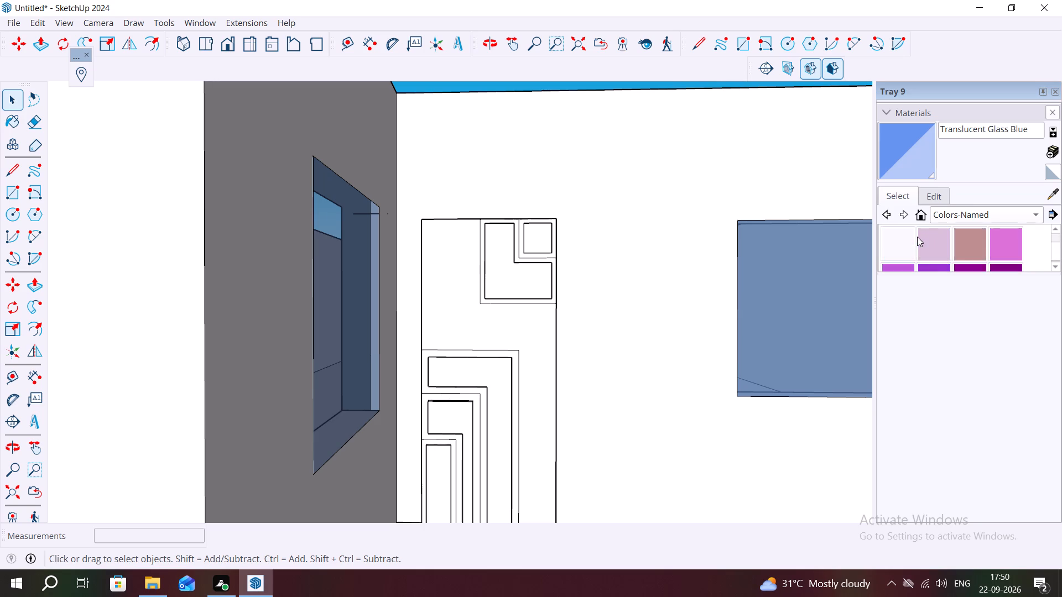
scroll(917, 237, down, 8)
scroll(917, 237, up, 8)
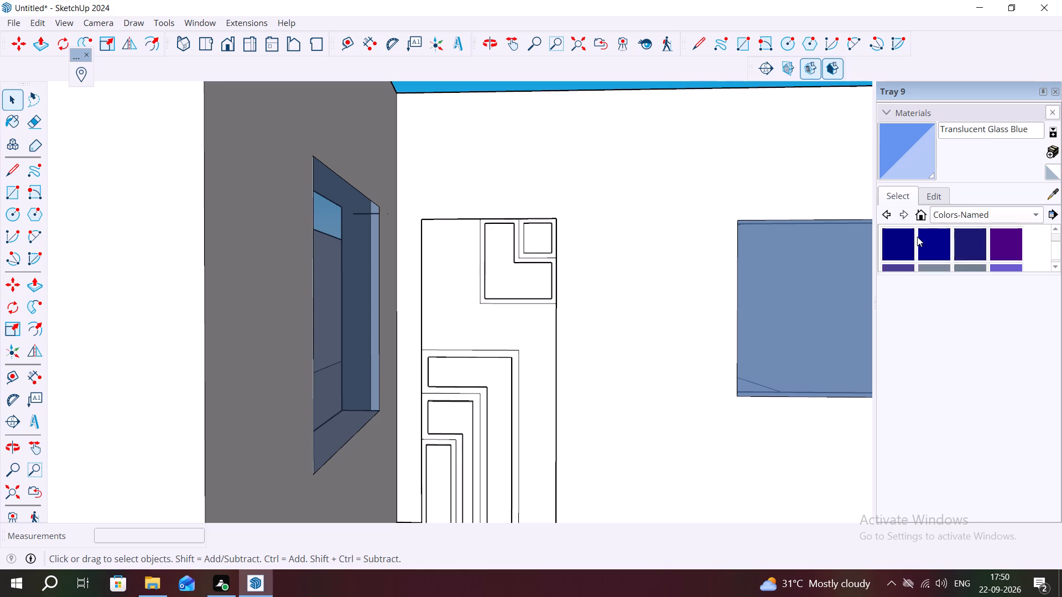
scroll(917, 237, up, 13)
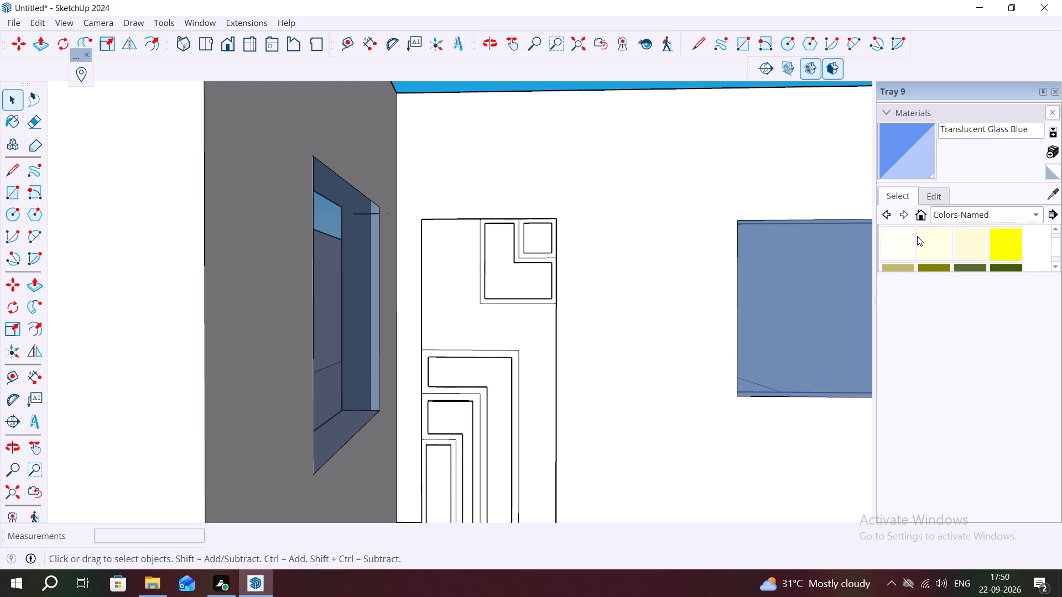
scroll(917, 236, up, 4)
scroll(931, 238, down, 1)
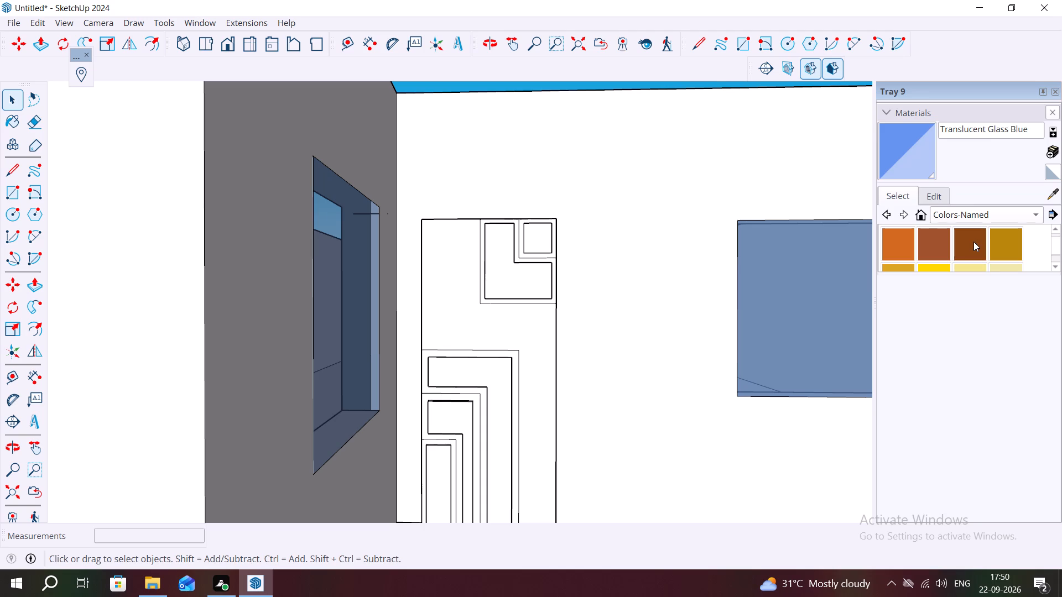
click(974, 242)
Paint the raised L-shaped, rectangular and square inner faces at both panel corners with 0043_SaddleBrown.
scroll(424, 411, up, 2)
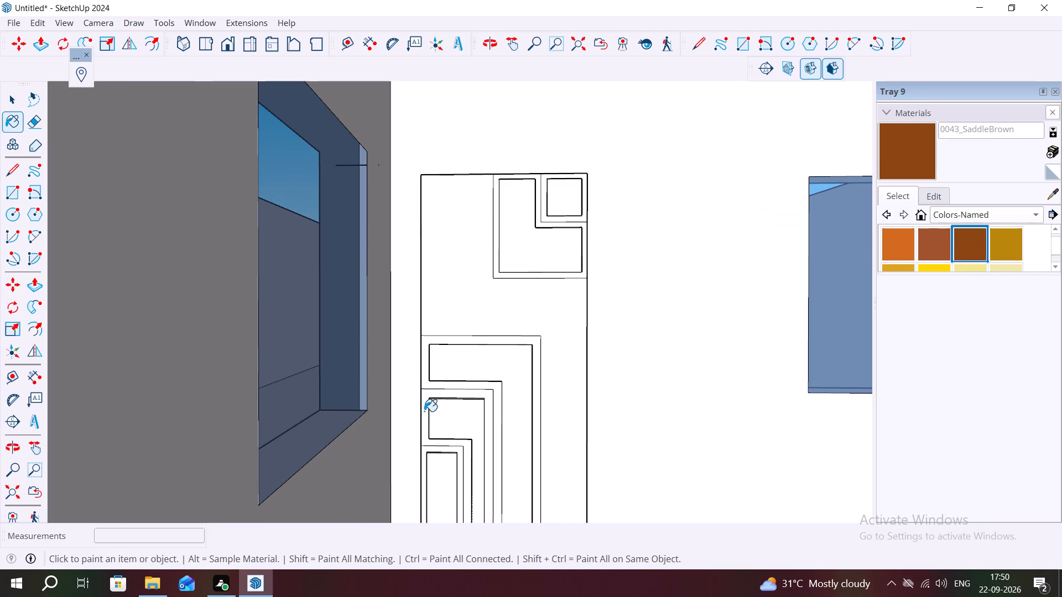
click(451, 437)
click(515, 371)
click(438, 488)
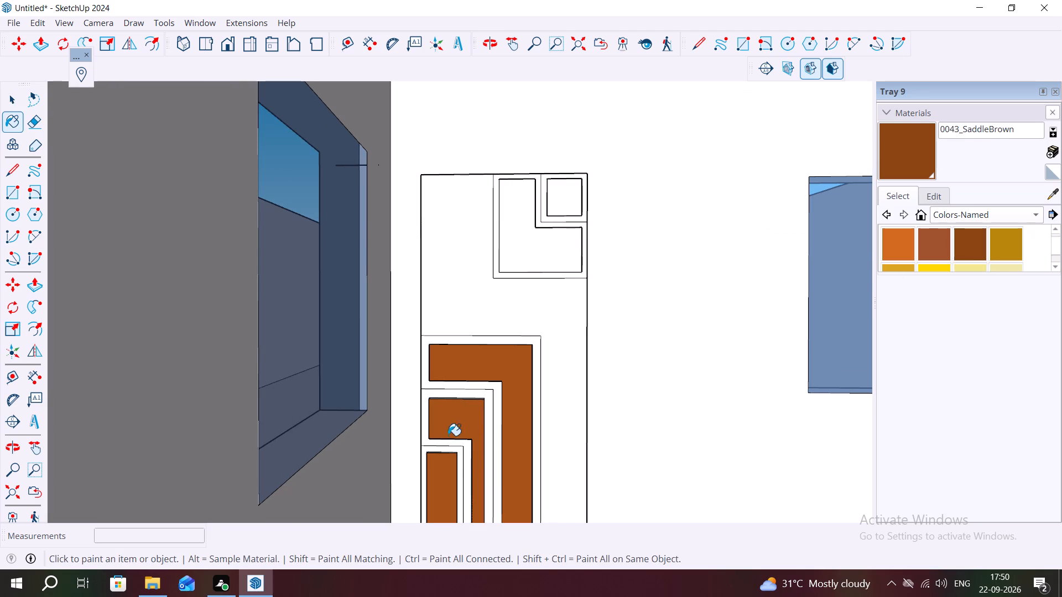
click(540, 246)
click(566, 191)
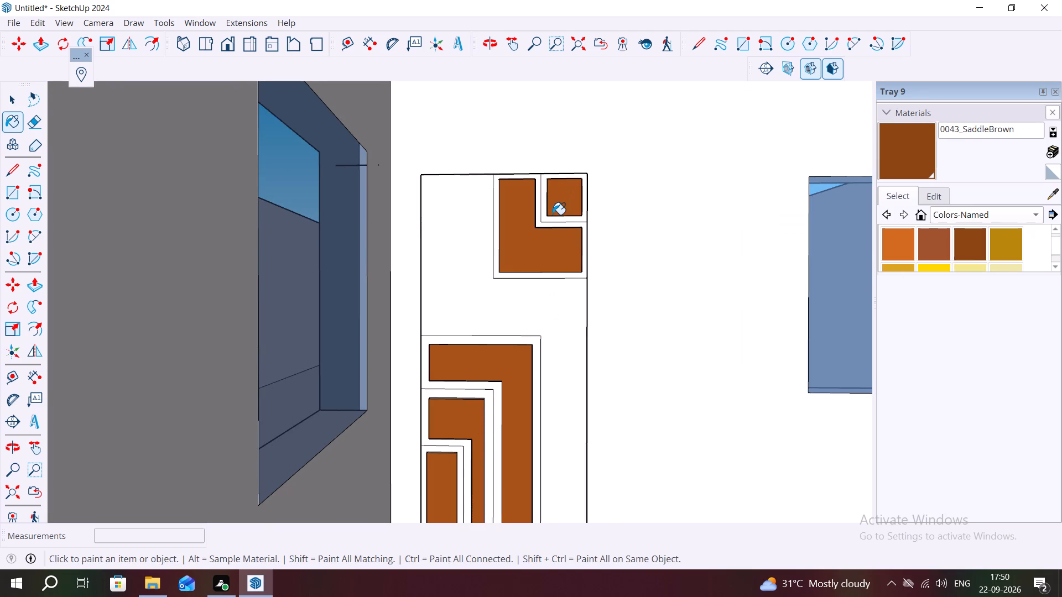
scroll(543, 212, up, 6)
key(Escape)
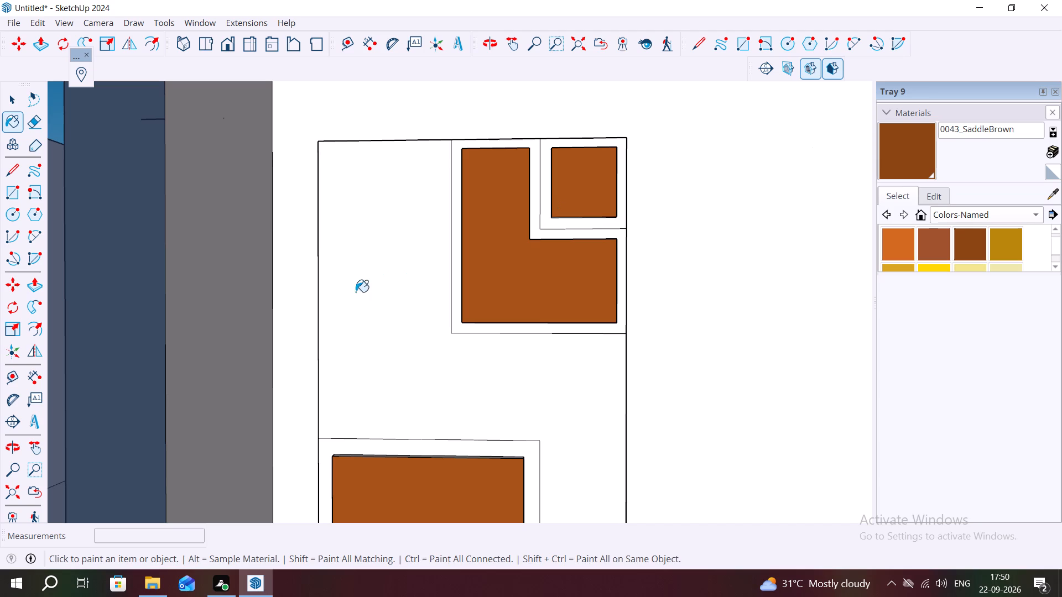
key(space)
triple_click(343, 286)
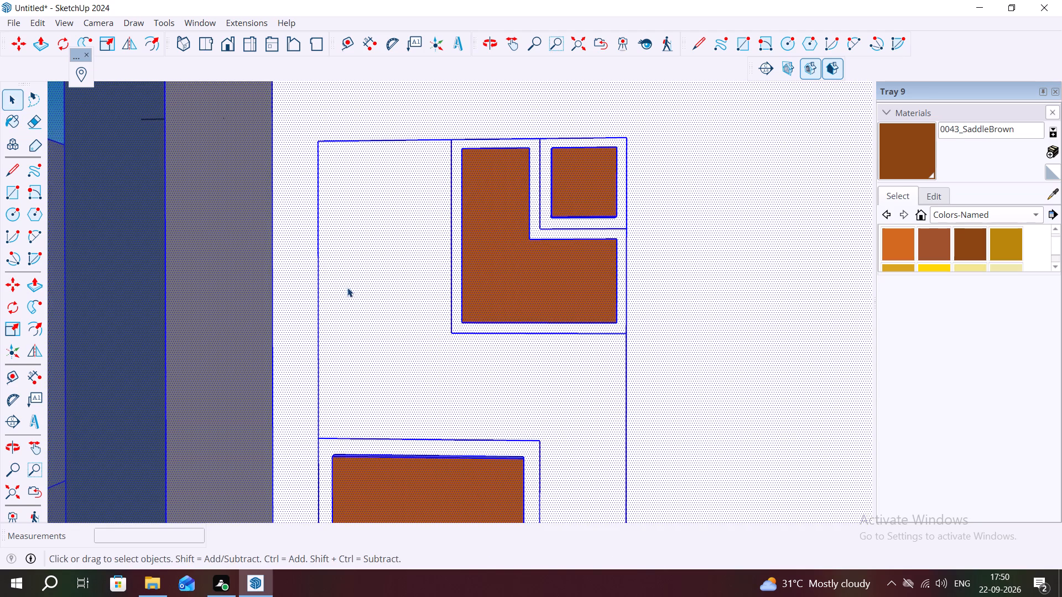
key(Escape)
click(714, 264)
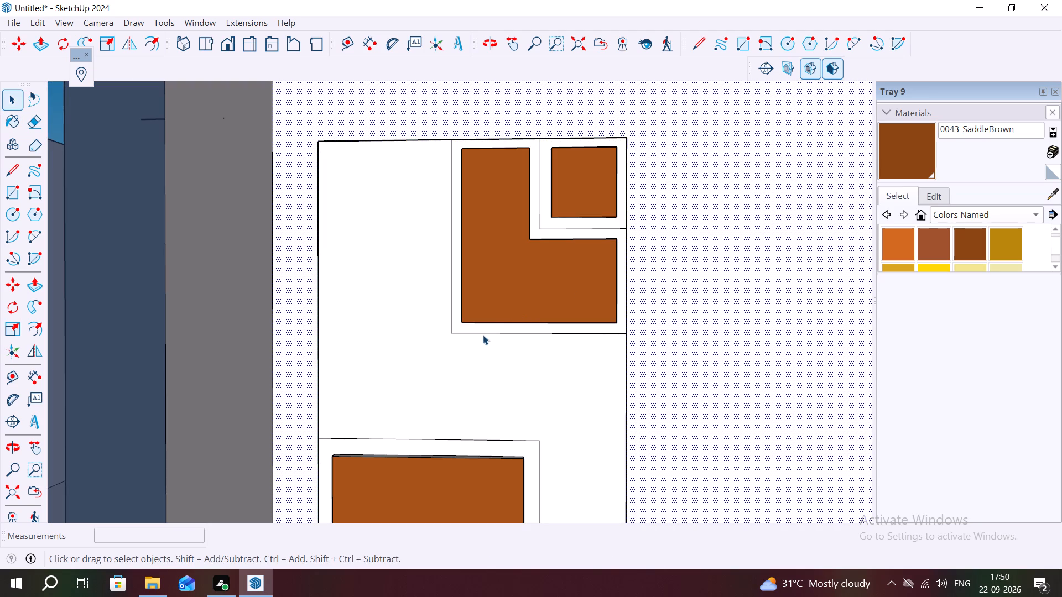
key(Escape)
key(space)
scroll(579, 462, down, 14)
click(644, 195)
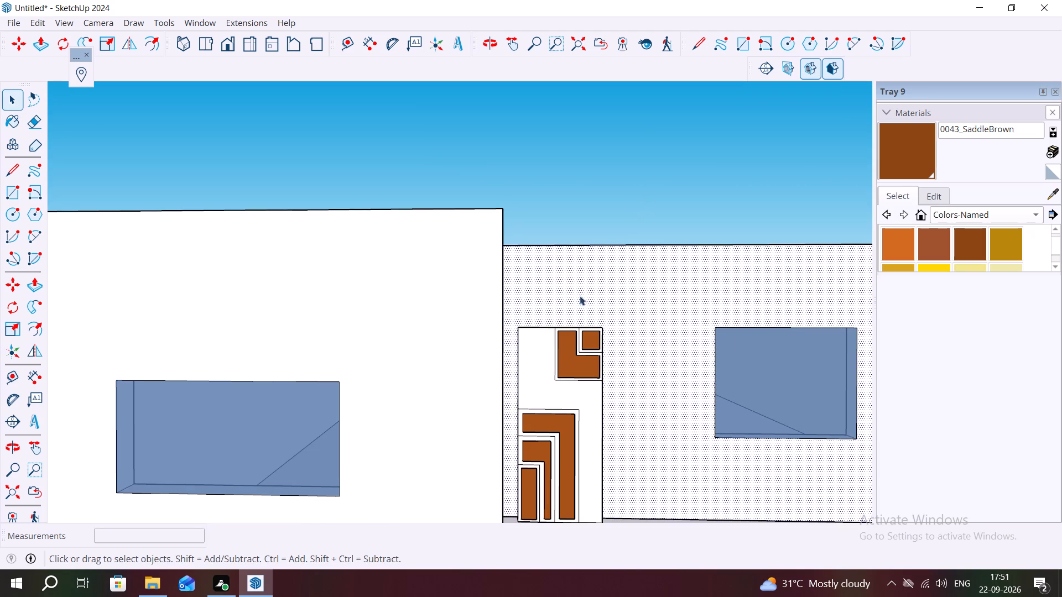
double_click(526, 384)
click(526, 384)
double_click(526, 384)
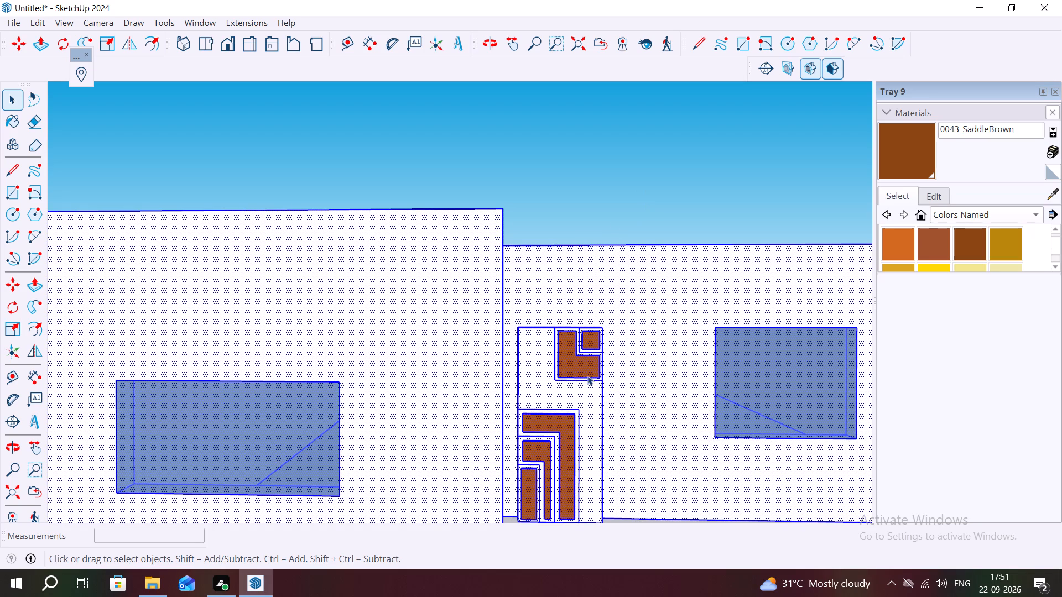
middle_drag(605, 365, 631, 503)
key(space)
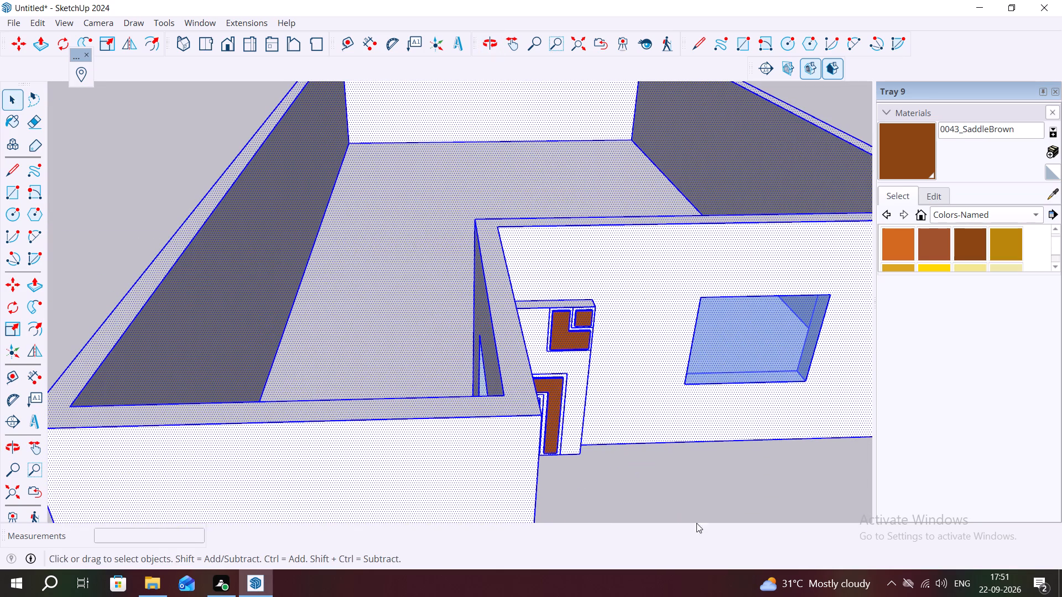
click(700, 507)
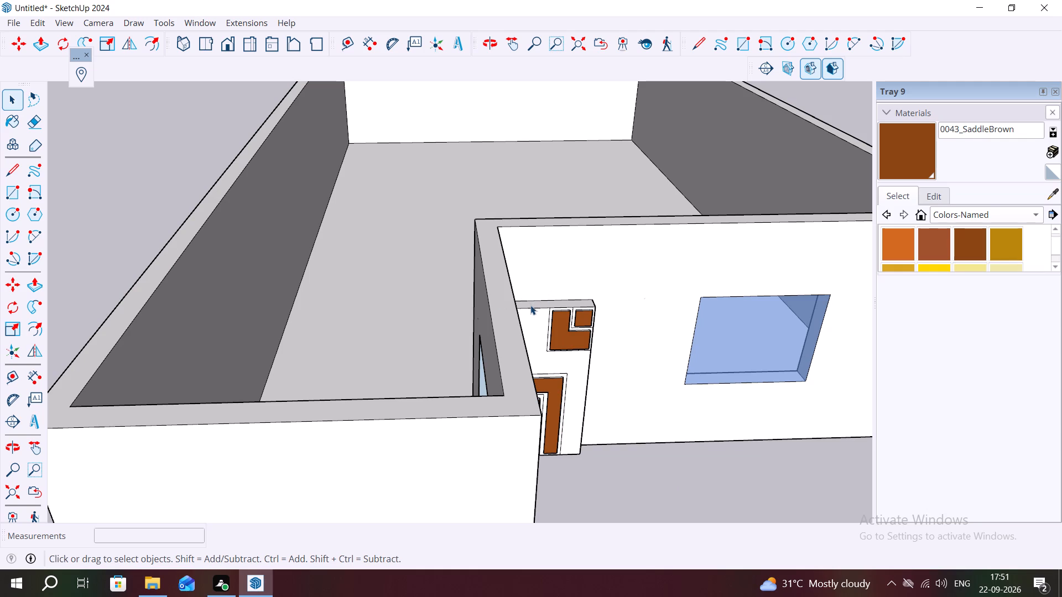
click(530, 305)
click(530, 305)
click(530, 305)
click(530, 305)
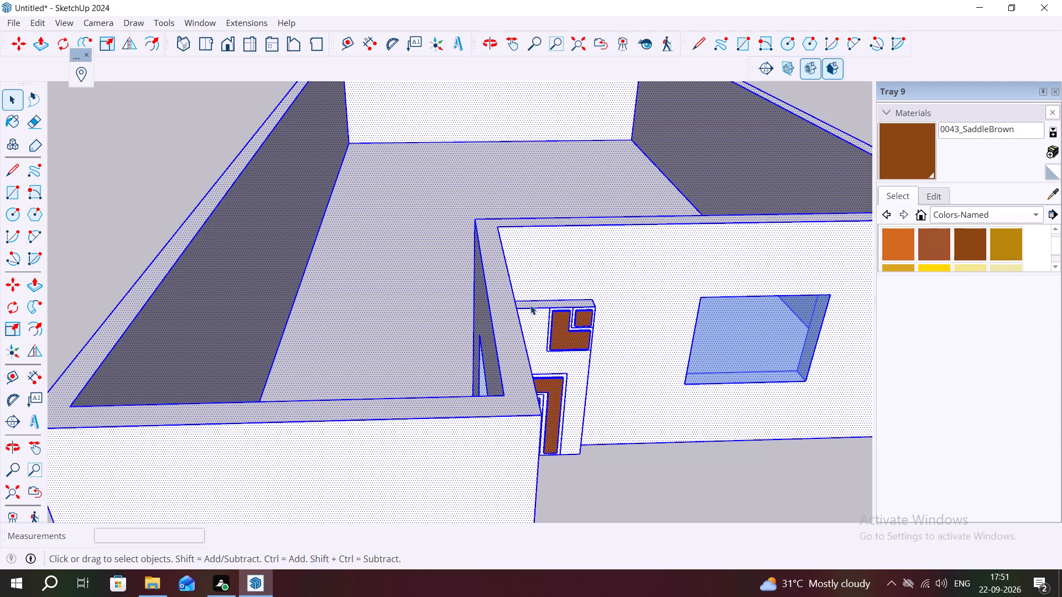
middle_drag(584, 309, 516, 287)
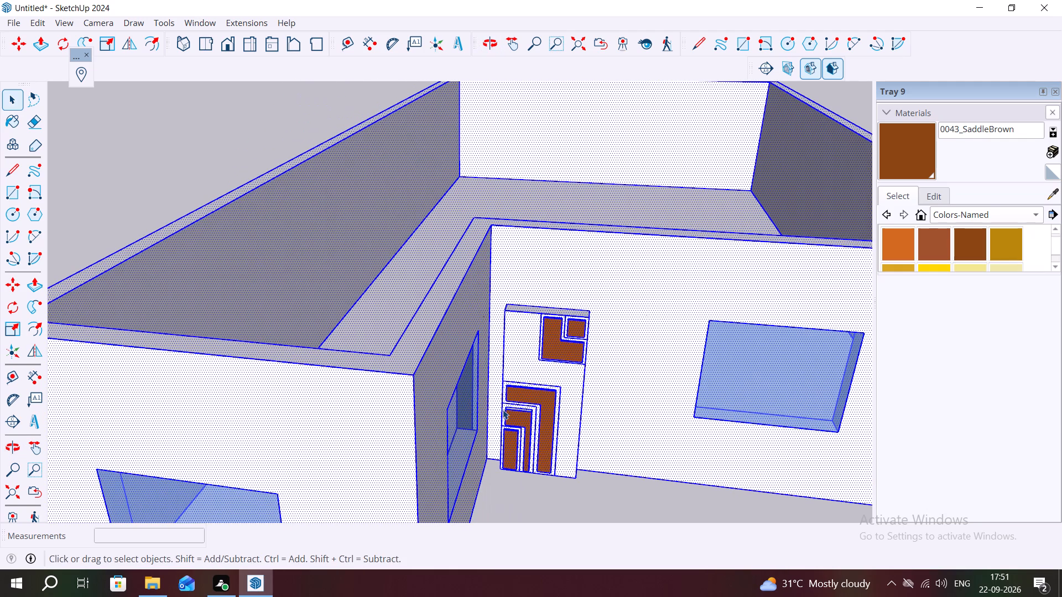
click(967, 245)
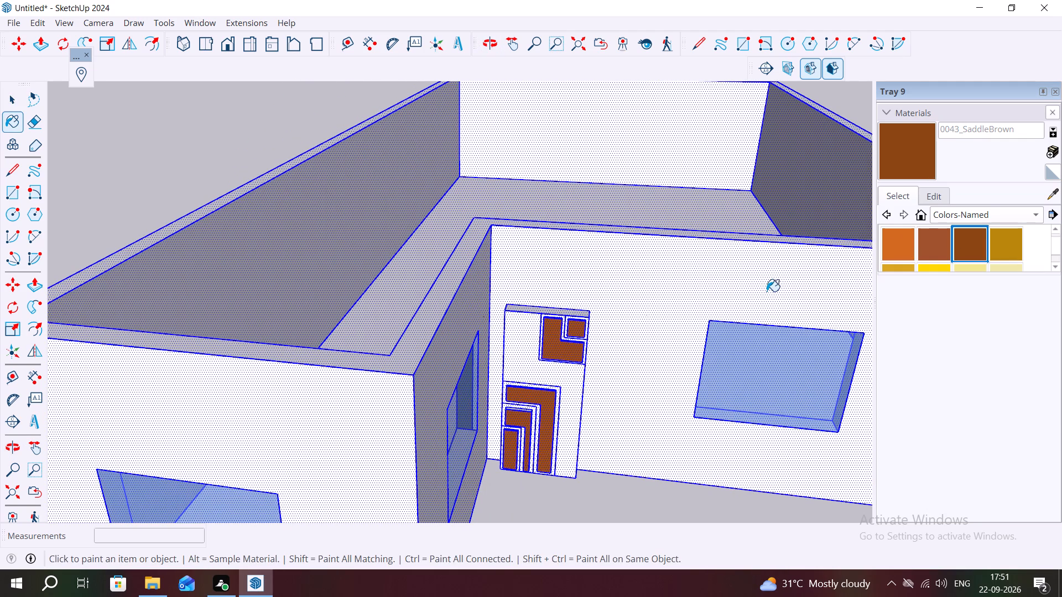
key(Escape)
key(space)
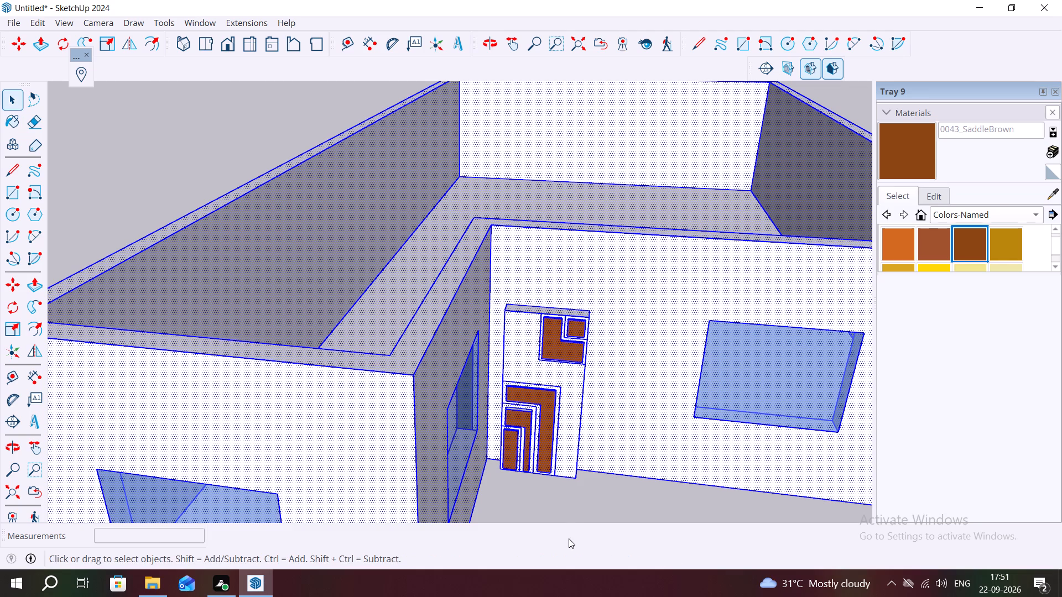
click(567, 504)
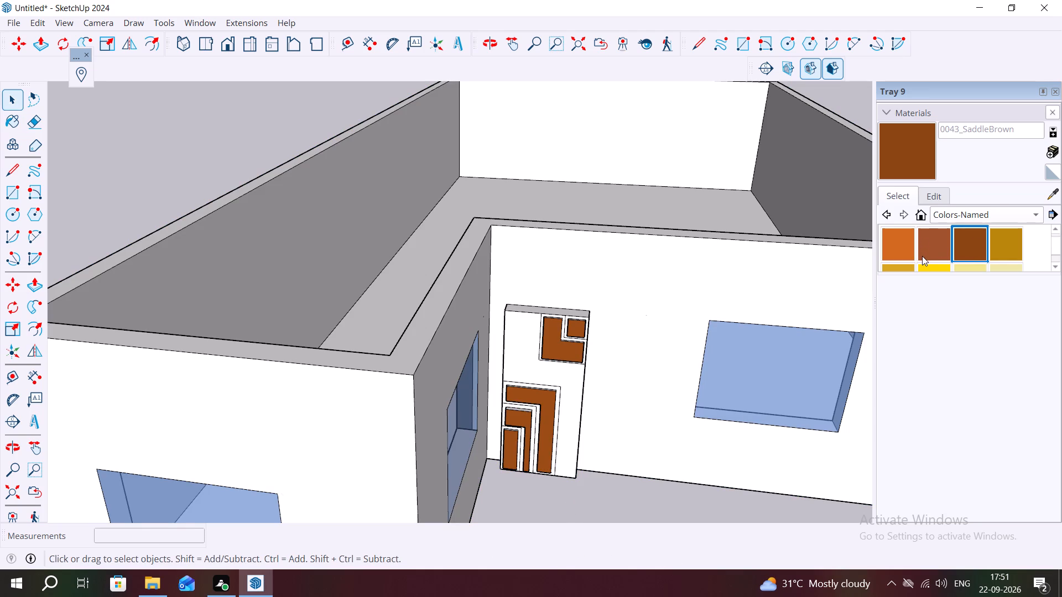
Choose 0045_Goldenrod and paint the panel's front face, the large lower L-shaped border and both upper-corner borders.
scroll(922, 256, down, 1)
click(905, 246)
scroll(570, 359, up, 7)
click(511, 361)
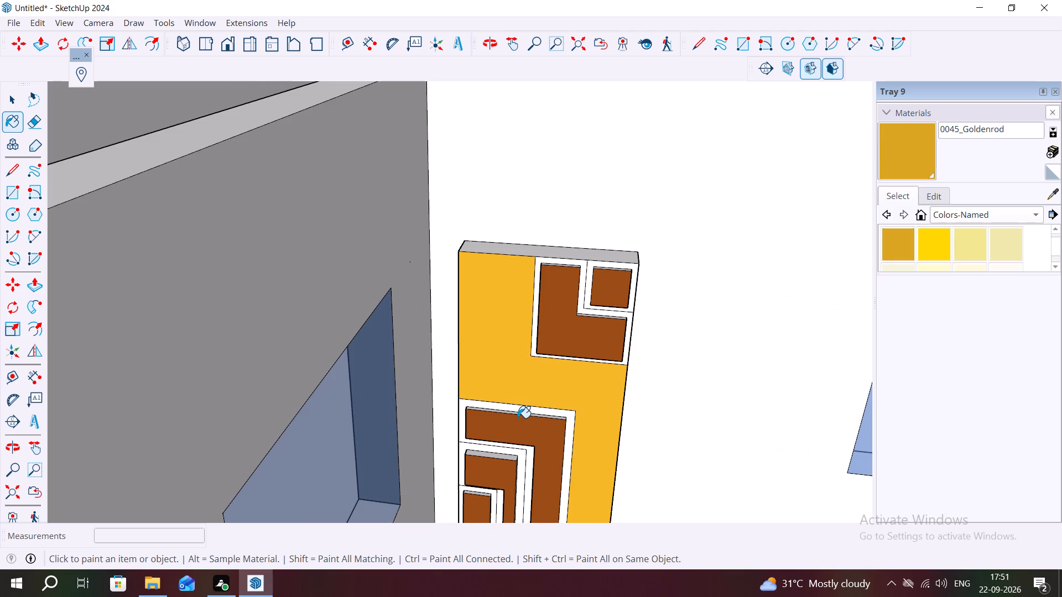
scroll(519, 414, up, 7)
click(535, 409)
scroll(571, 408, down, 4)
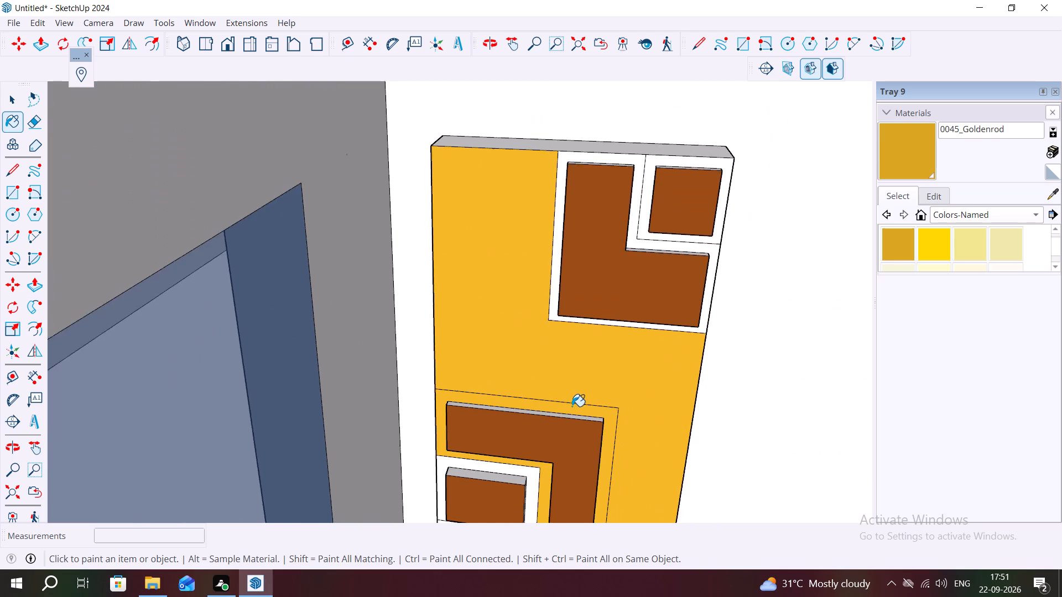
scroll(572, 406, down, 2)
scroll(560, 318, up, 9)
click(562, 312)
scroll(565, 306, down, 3)
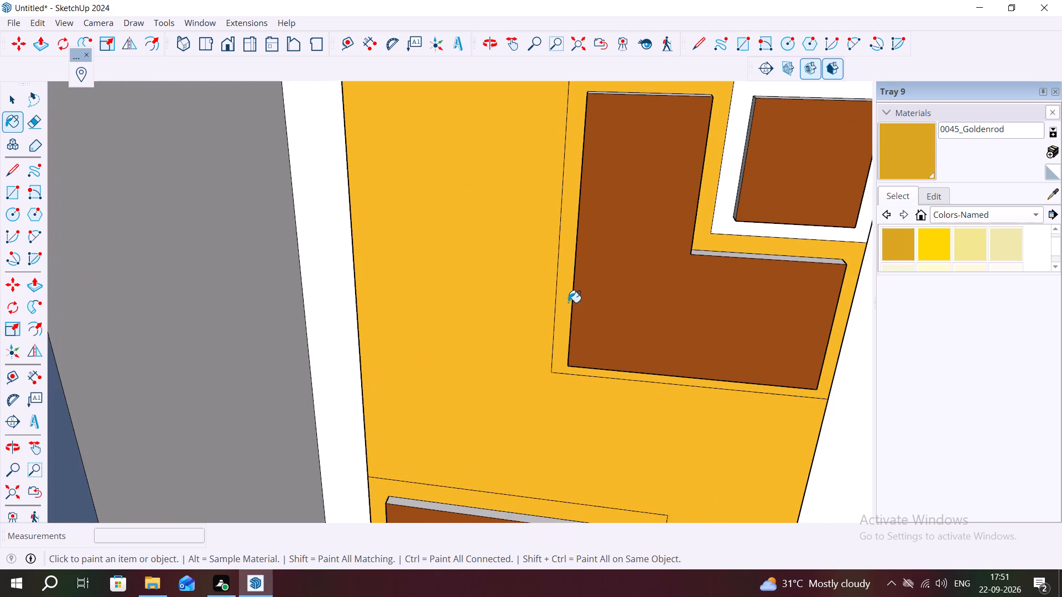
scroll(568, 302, down, 5)
click(647, 259)
scroll(625, 273, down, 2)
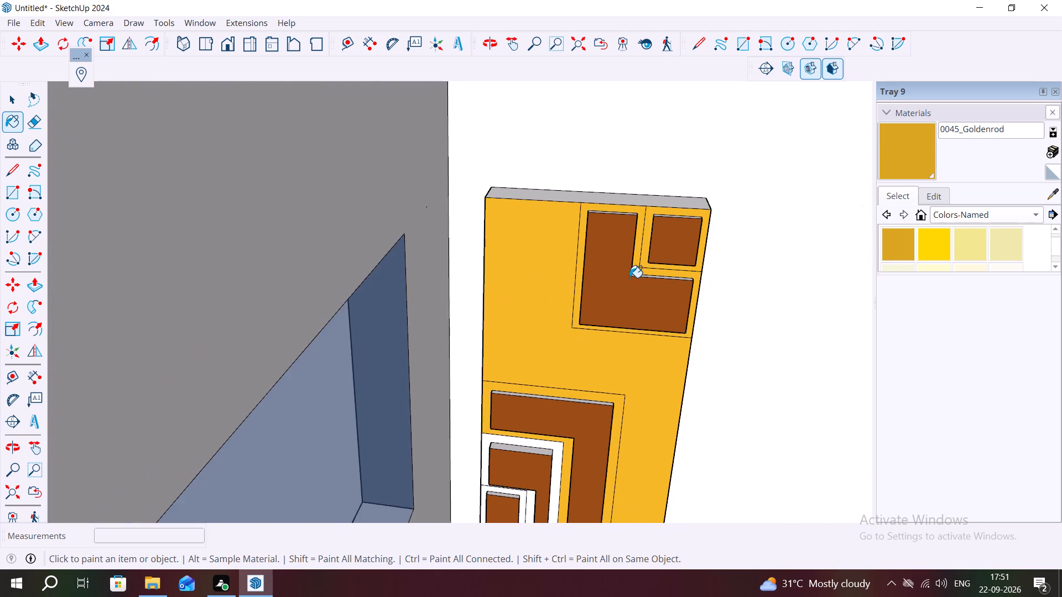
Paint the borders around the small rectangle and the smaller L-shape at the panel's base with 0045_Goldenrod.
scroll(639, 272, up, 9)
scroll(642, 286, down, 18)
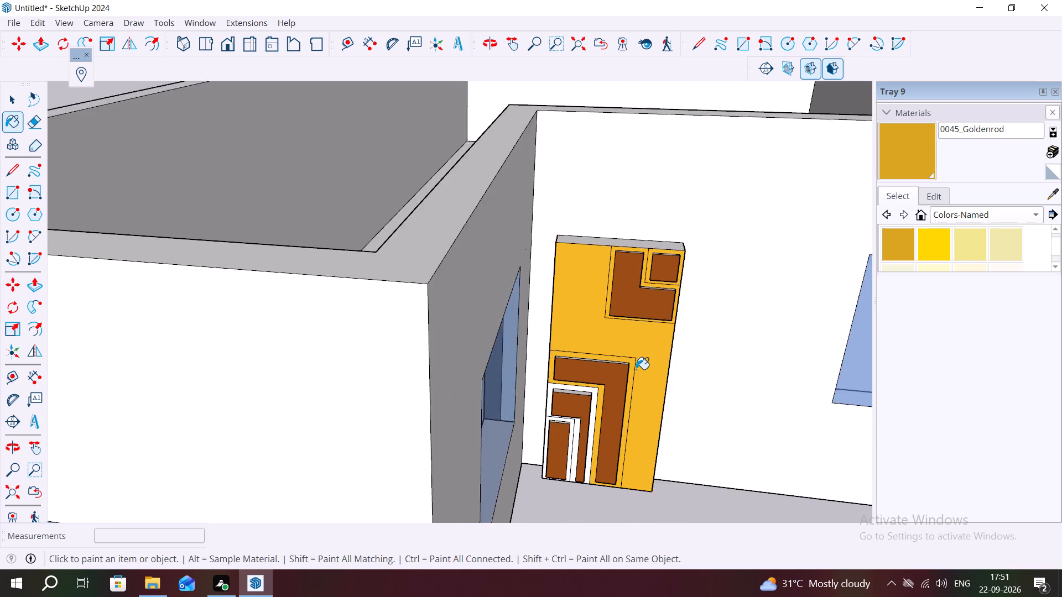
middle_drag(635, 370, 650, 334)
scroll(651, 330, down, 4)
scroll(589, 427, up, 2)
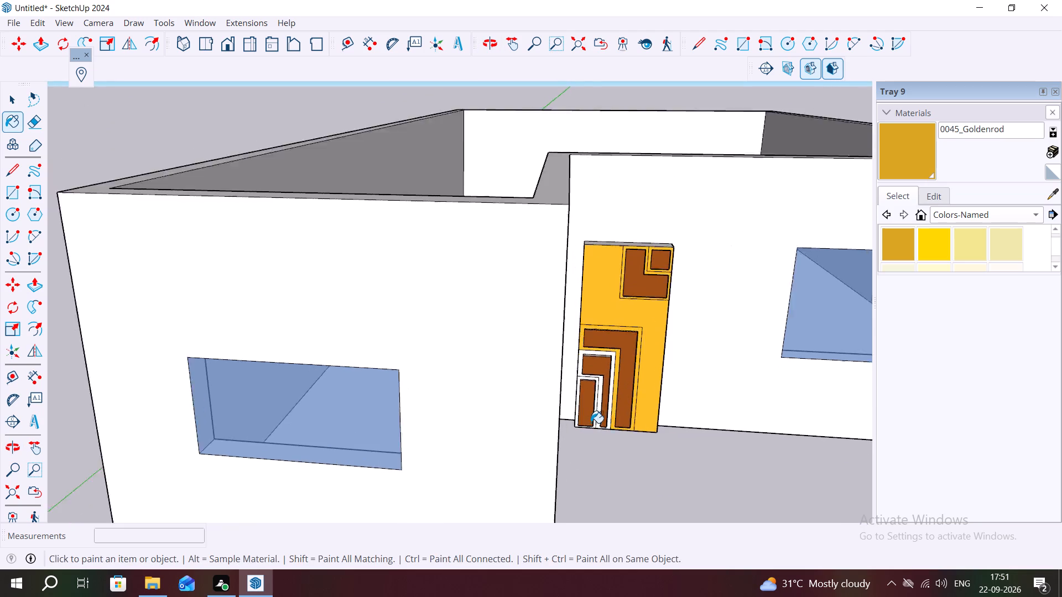
scroll(591, 423, up, 12)
click(598, 417)
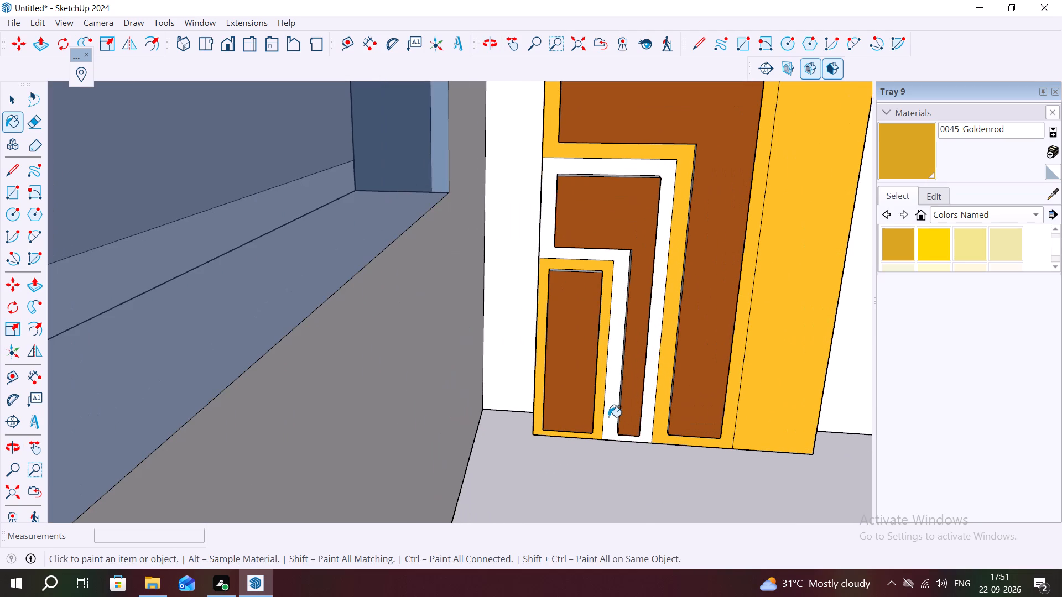
click(612, 417)
scroll(621, 391, down, 3)
scroll(611, 285, up, 9)
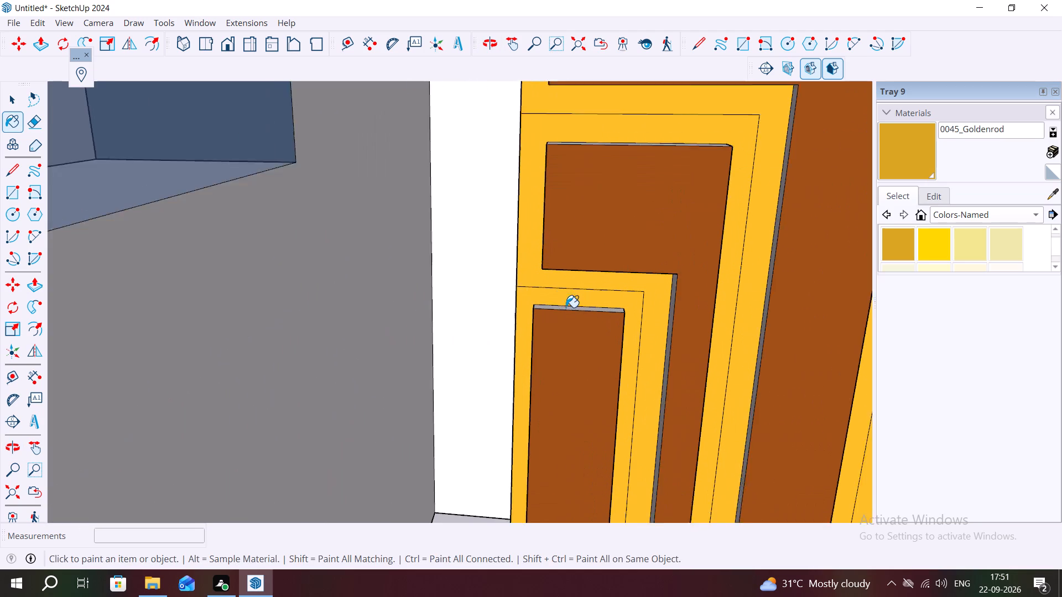
Choose 0043_SaddleBrown and paint the top edge of the raised small rectangle at the panel's base.
middle_drag(585, 315, 590, 344)
scroll(595, 296, up, 7)
scroll(582, 310, down, 3)
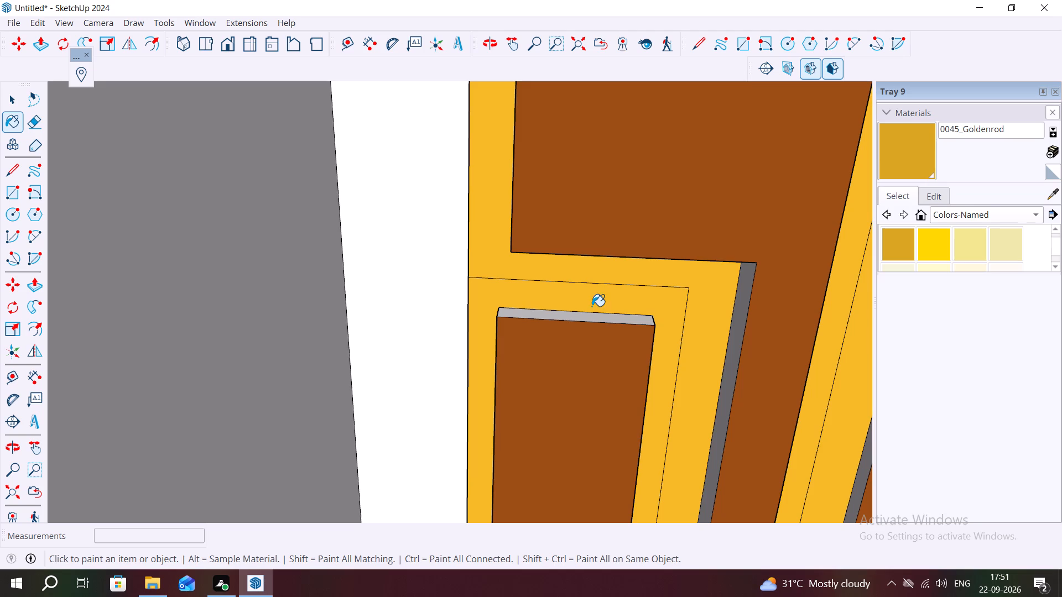
scroll(909, 207, down, 6)
scroll(928, 244, up, 2)
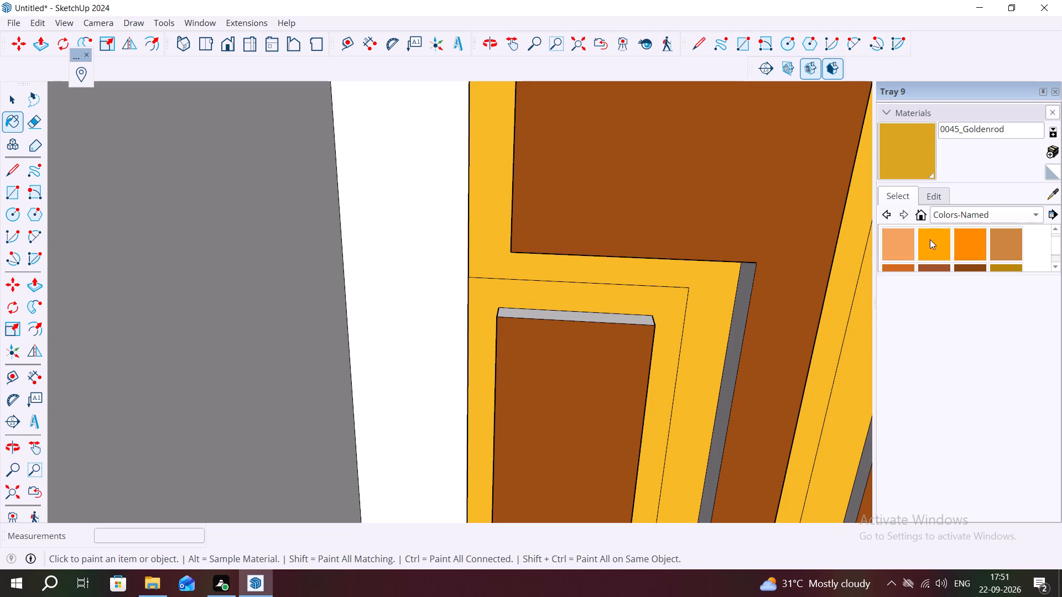
scroll(941, 247, down, 1)
click(977, 235)
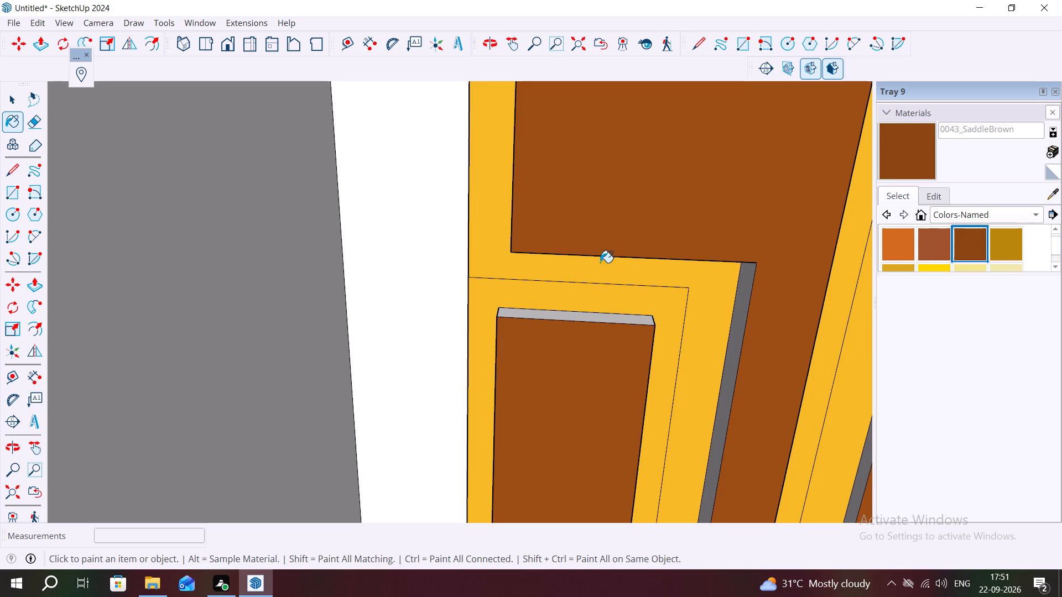
scroll(544, 296, up, 8)
click(548, 337)
scroll(580, 315, down, 9)
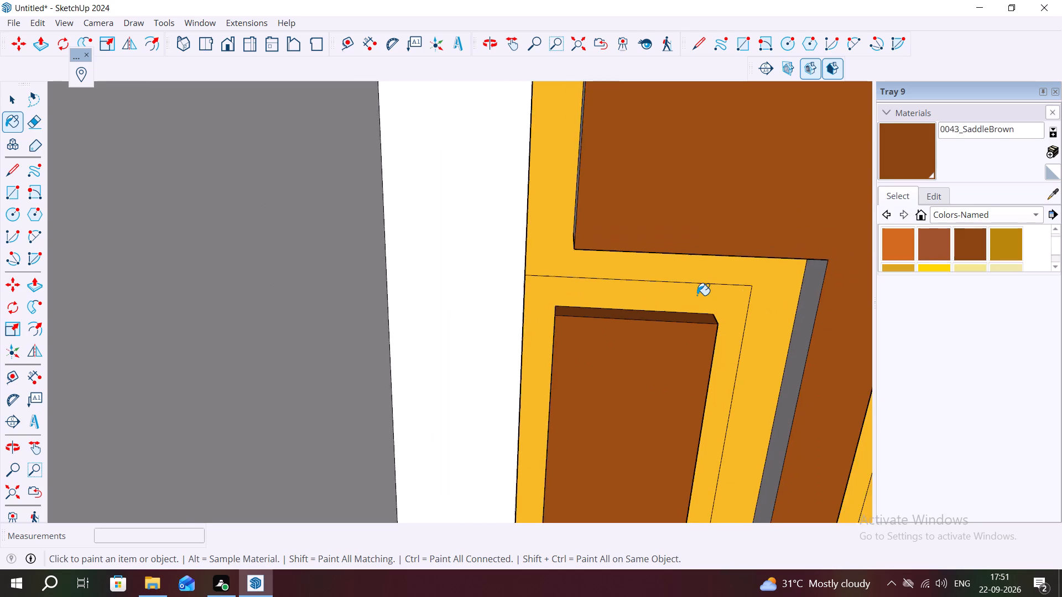
Paint the small raised rectangle's vertical side edge facing the L-shapes with 0043_SaddleBrown.
scroll(697, 295, down, 8)
middle_drag(682, 342, 697, 205)
scroll(650, 376, down, 3)
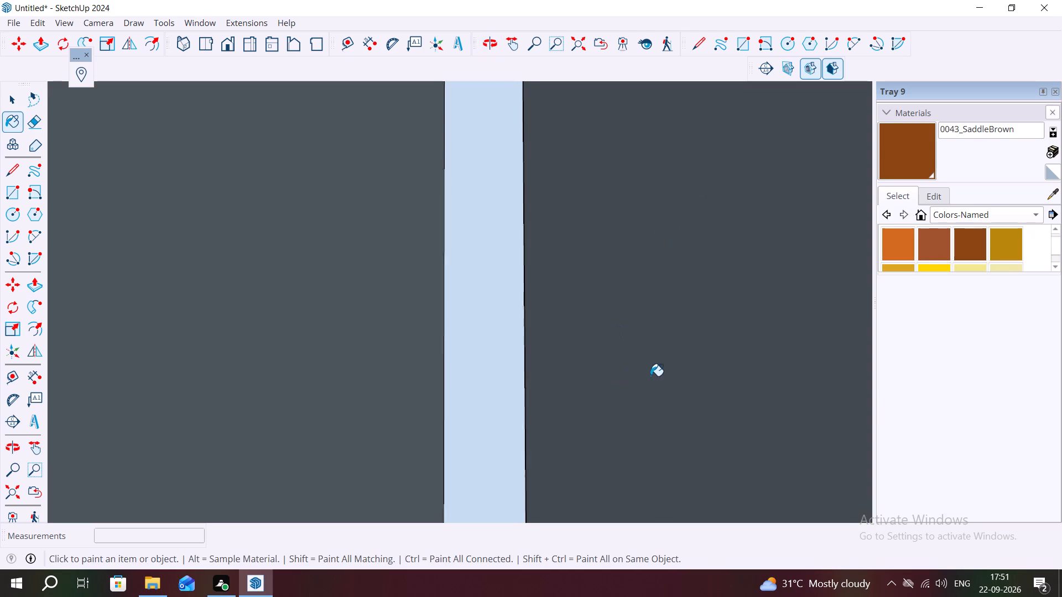
scroll(650, 376, down, 10)
scroll(790, 305, down, 14)
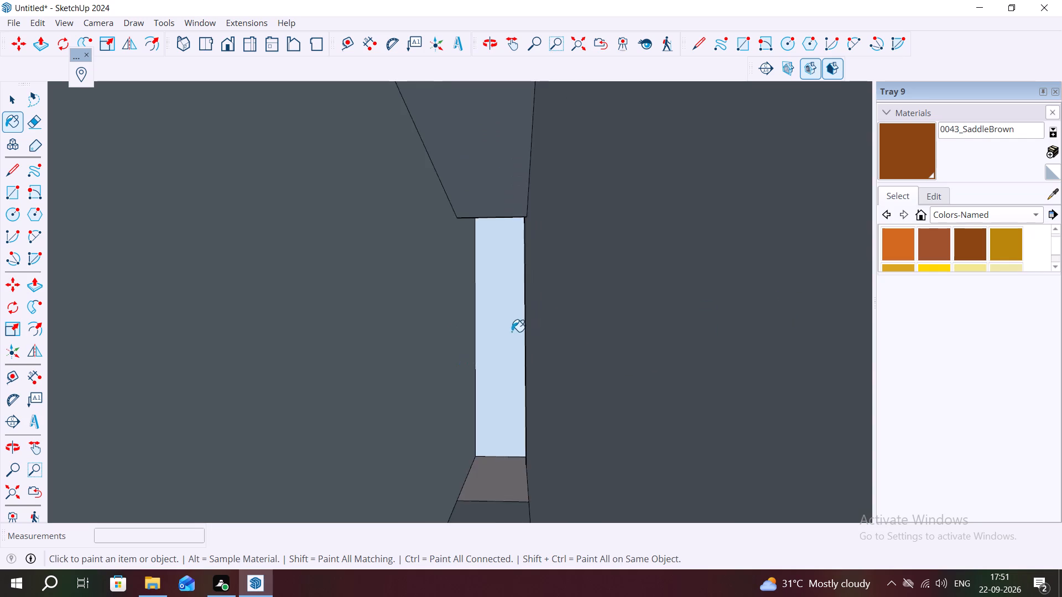
scroll(512, 332, down, 6)
middle_drag(719, 326, 663, 376)
scroll(613, 364, up, 3)
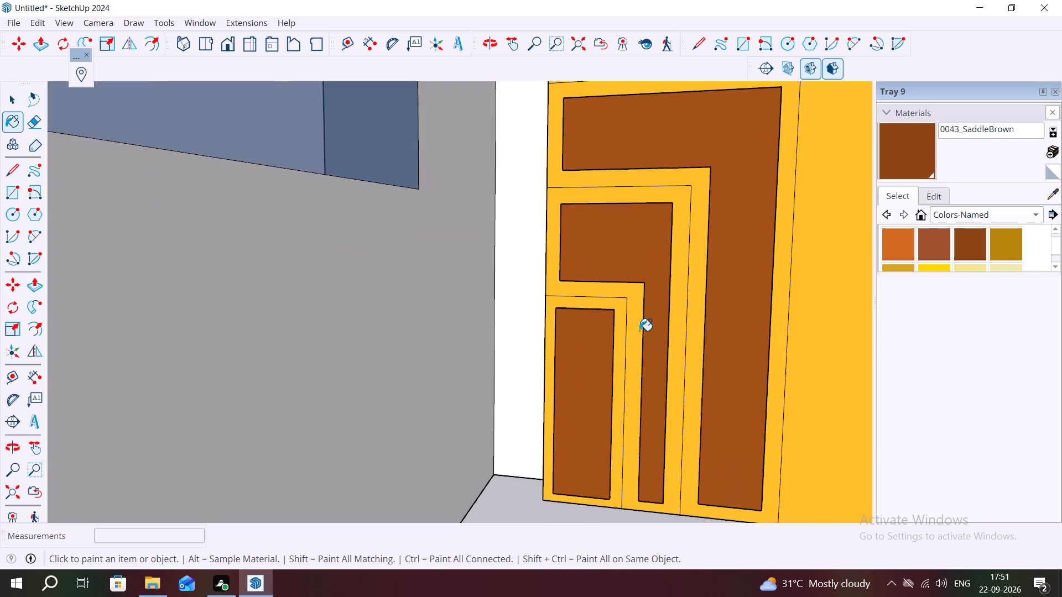
scroll(639, 331, up, 9)
middle_drag(608, 362, 523, 329)
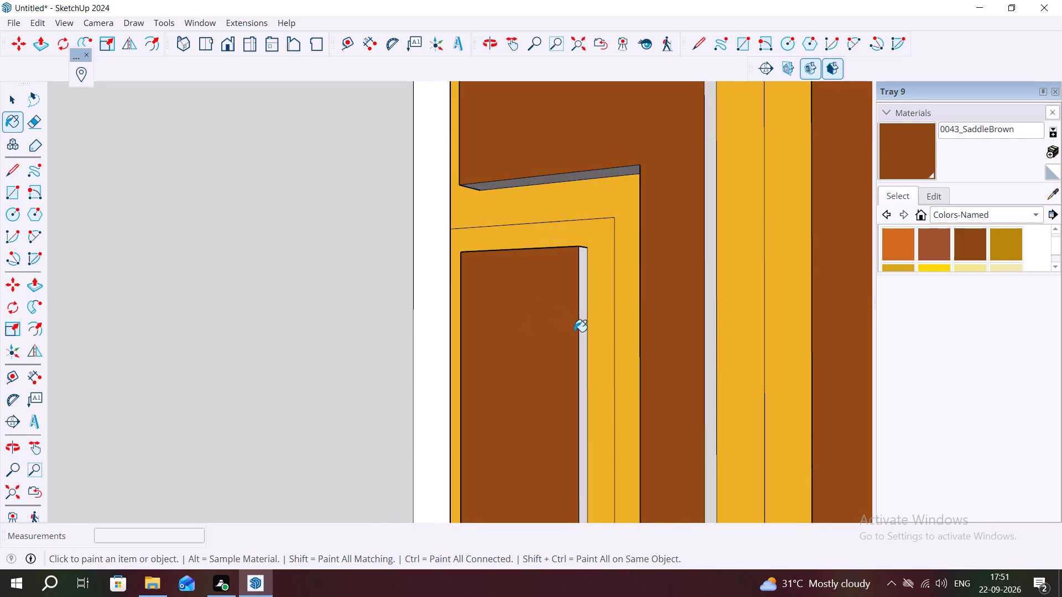
click(584, 335)
Paint the raised block's vertical side edge that faces the room corner with 0043_SaddleBrown.
scroll(539, 346, down, 4)
middle_drag(511, 340, 632, 345)
scroll(473, 325, up, 9)
middle_drag(451, 332, 579, 358)
scroll(505, 349, up, 5)
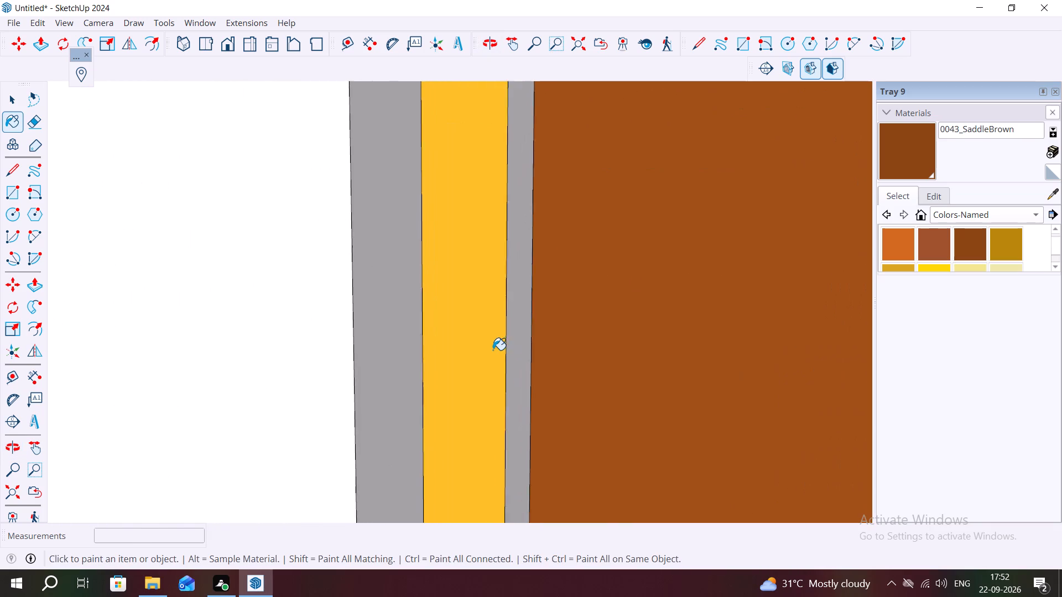
scroll(493, 350, up, 1)
click(517, 358)
Paint the outer vertical side edges of the large and smaller raised L-shapes at the panel's base with 0043_SaddleBrown.
scroll(517, 357, down, 13)
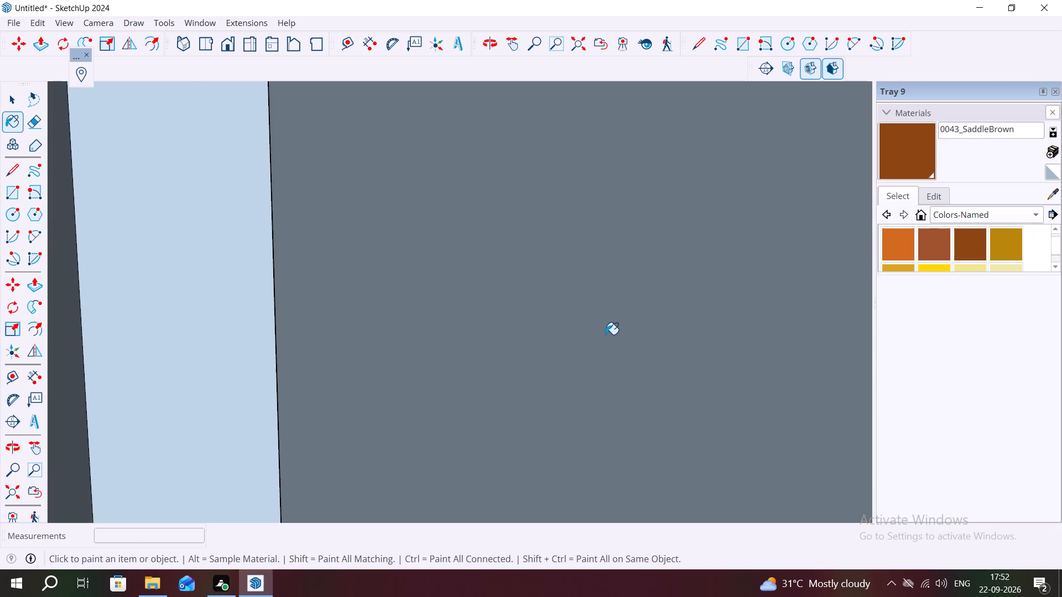
scroll(606, 334, down, 1)
scroll(480, 353, down, 16)
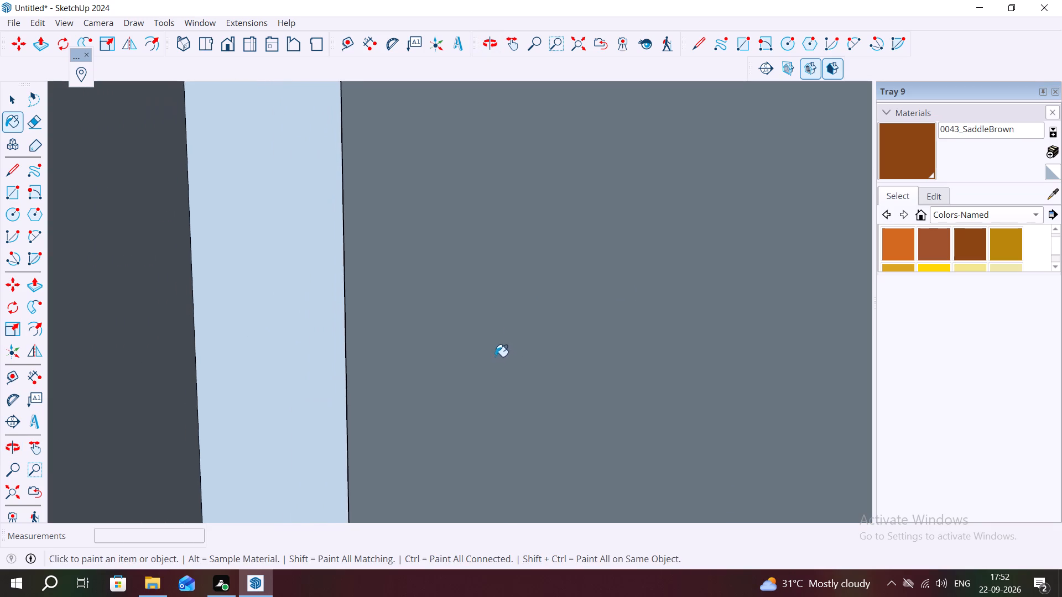
scroll(495, 357, down, 18)
scroll(229, 325, down, 10)
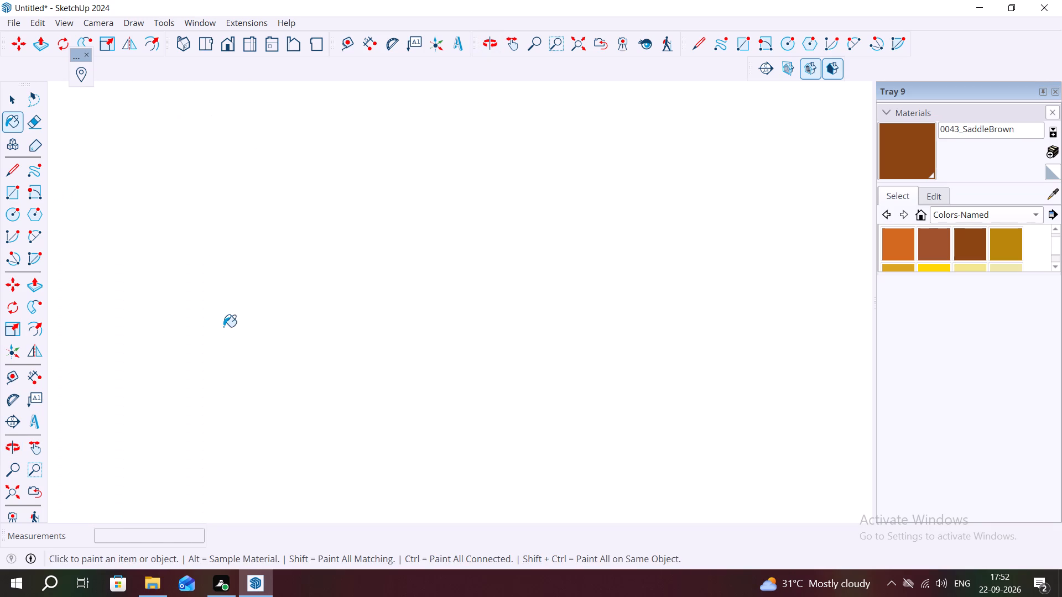
scroll(223, 327, down, 2)
scroll(576, 325, down, 20)
scroll(576, 325, down, 3)
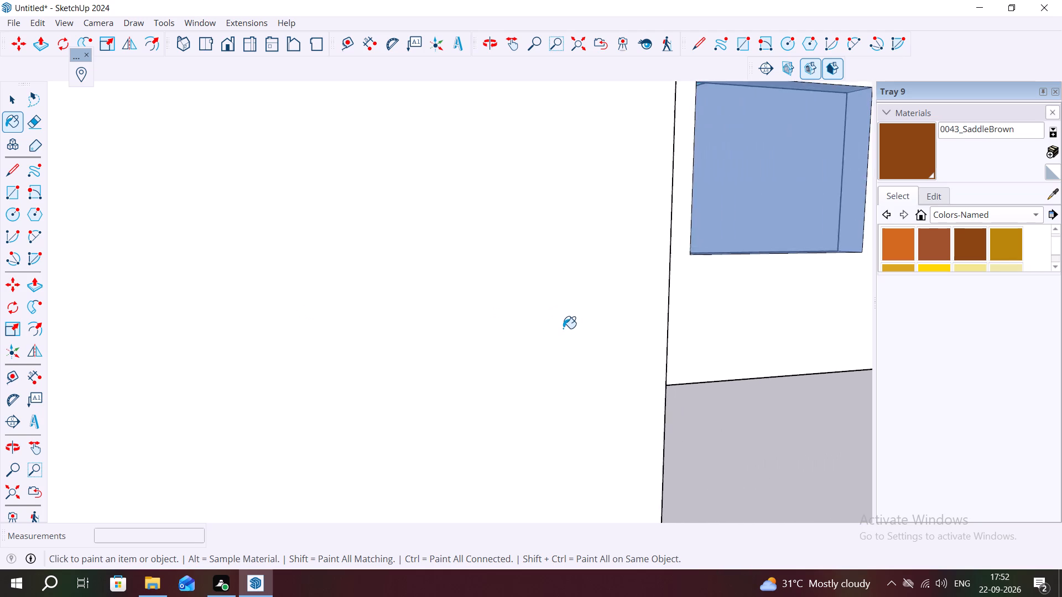
scroll(563, 328, down, 20)
scroll(563, 328, down, 2)
middle_drag(654, 318, 645, 320)
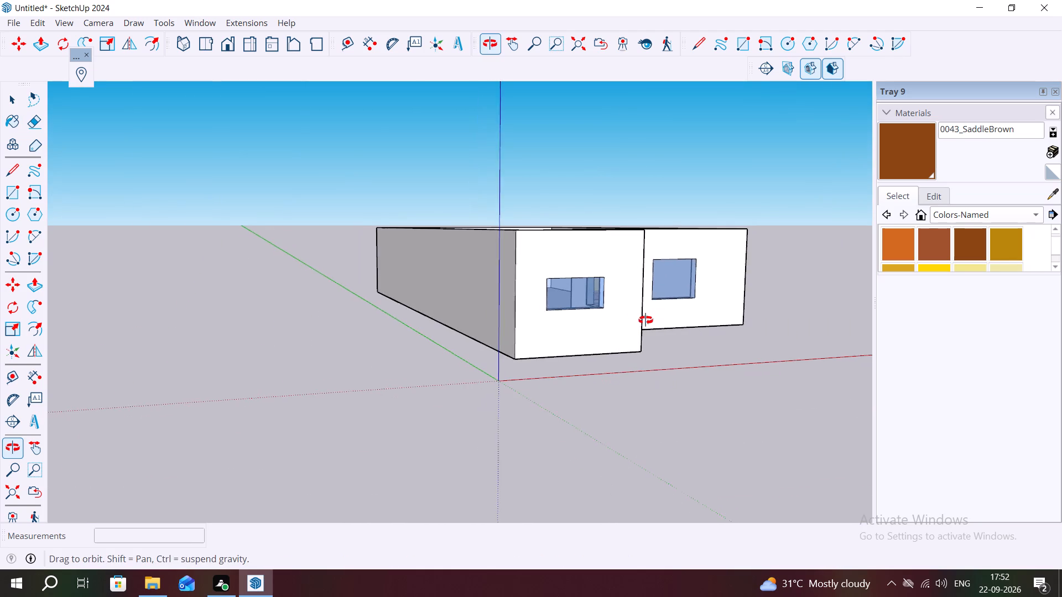
middle_drag(645, 320, 392, 323)
scroll(520, 341, up, 12)
middle_drag(549, 320, 505, 326)
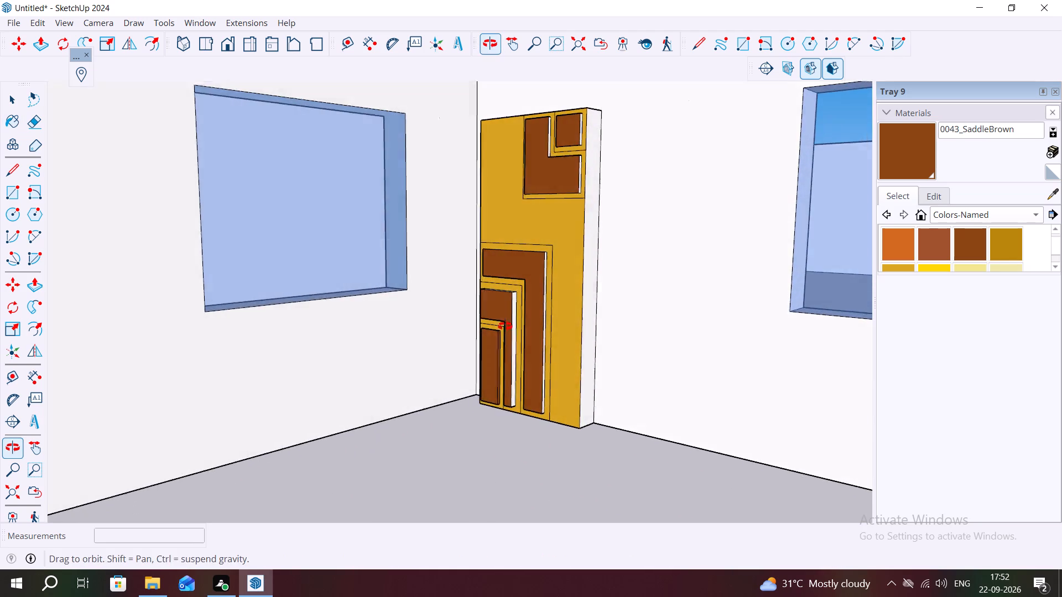
middle_drag(505, 326, 499, 331)
scroll(532, 331, up, 13)
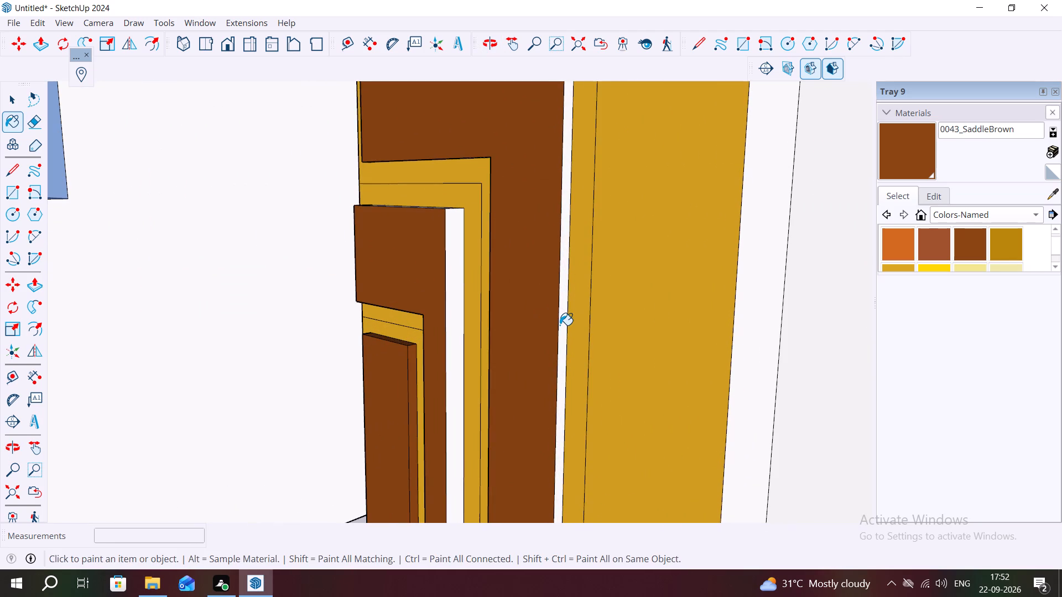
click(561, 326)
click(450, 331)
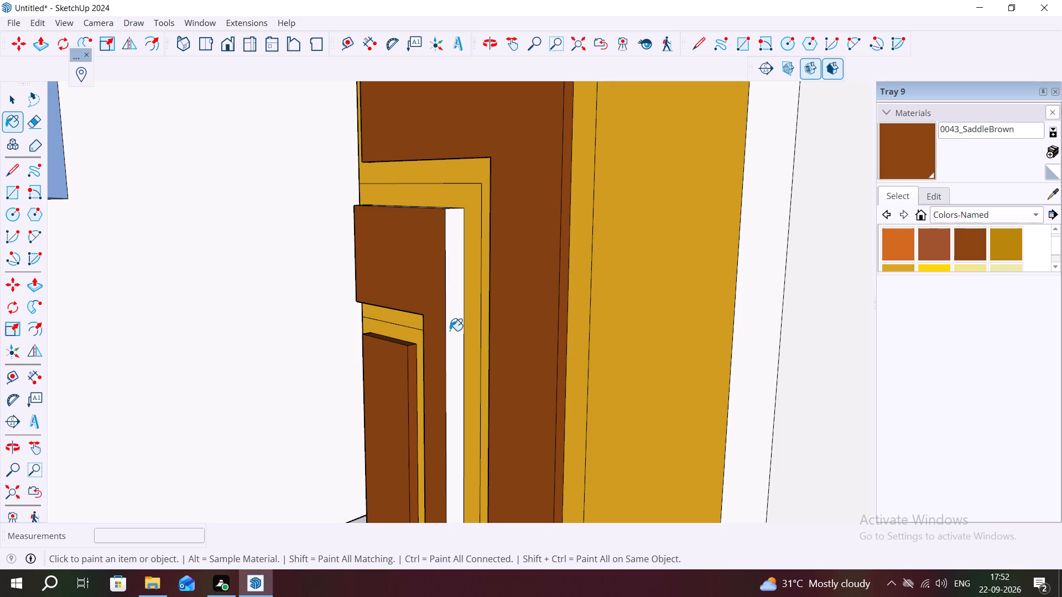
Paint the top edges of the smaller and large raised L-shapes at the panel's base with 0043_SaddleBrown.
middle_drag(465, 278, 464, 411)
scroll(461, 290, up, 1)
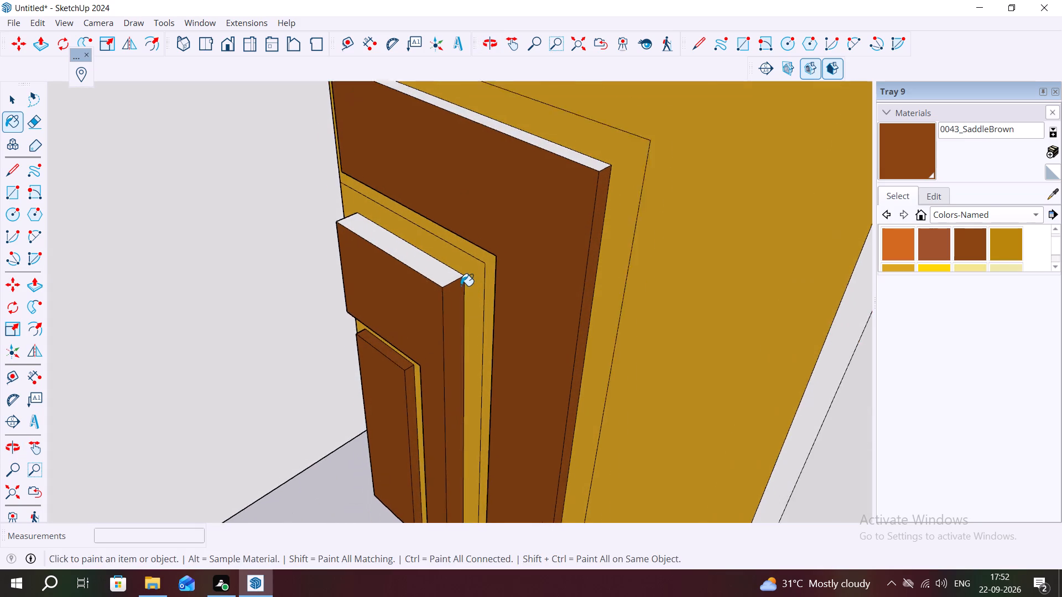
scroll(461, 286, up, 2)
click(438, 281)
click(648, 122)
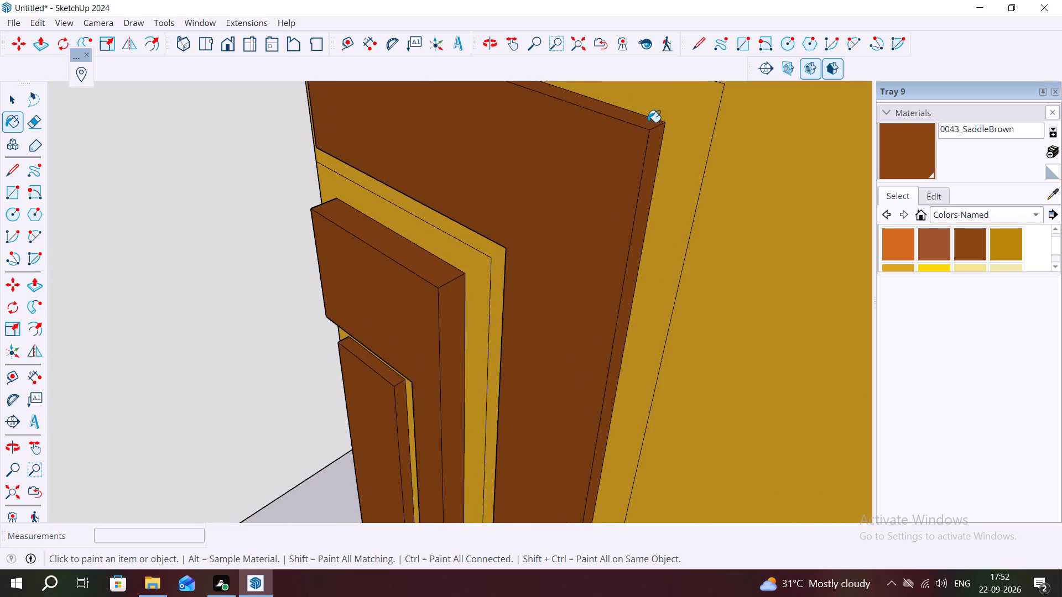
Paint the inner vertical side edges of the smaller and large base L-shapes, facing the small rectangle, with 0043_SaddleBrown.
scroll(611, 189, down, 10)
scroll(524, 290, down, 2)
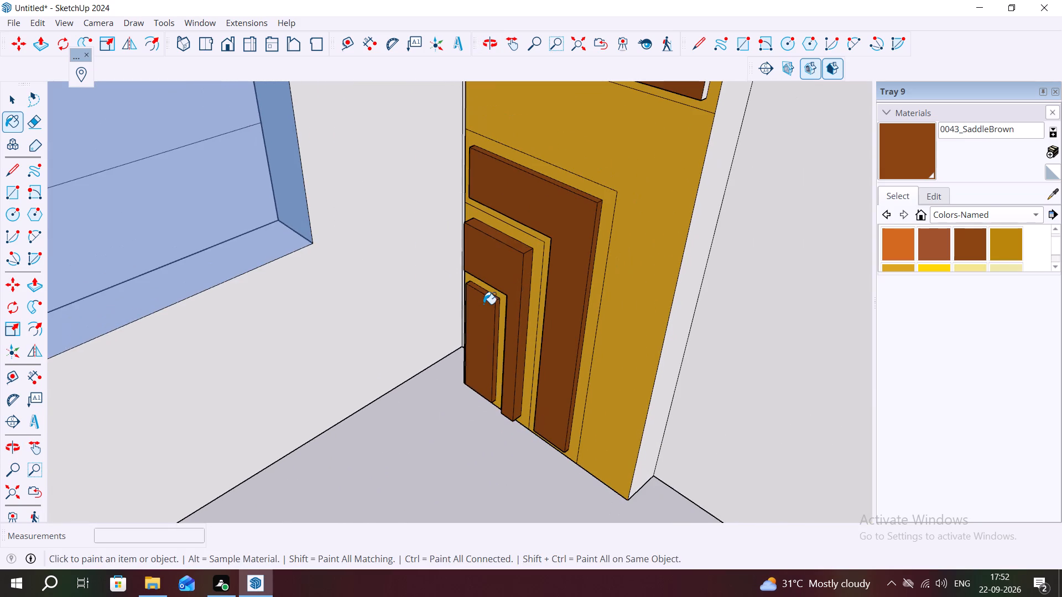
middle_drag(480, 301, 588, 277)
scroll(452, 300, up, 6)
middle_drag(446, 299, 565, 315)
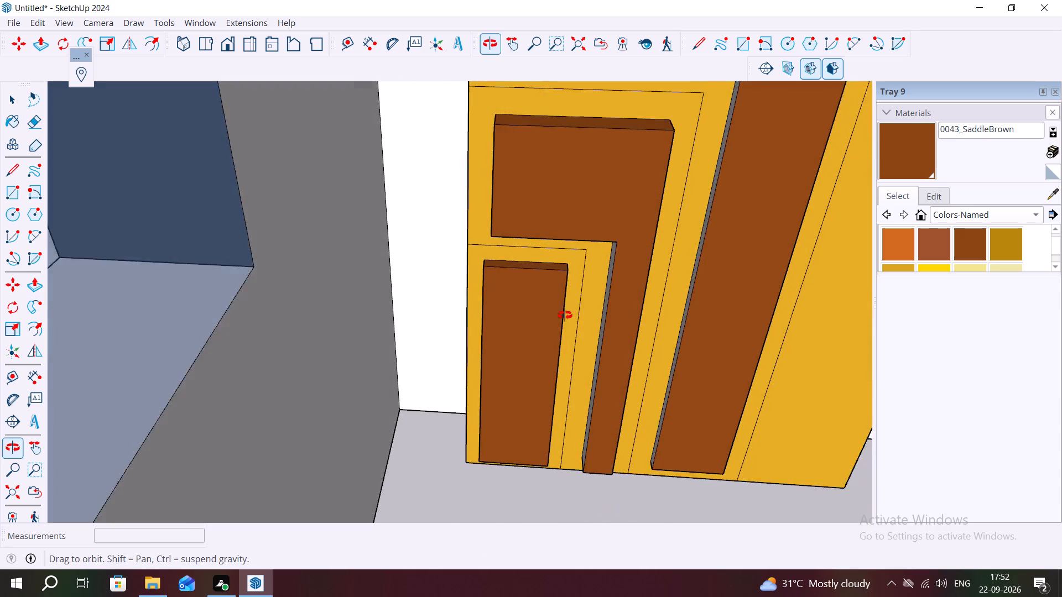
middle_drag(565, 315, 591, 316)
scroll(591, 316, up, 4)
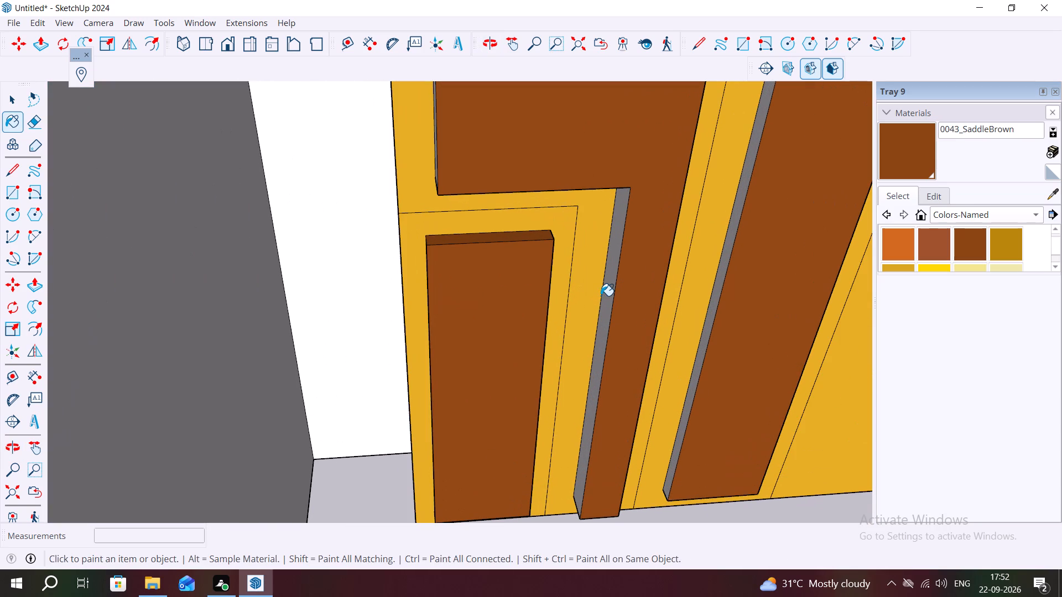
click(607, 300)
click(711, 312)
Paint the top face of the whole wall panel with 0043_SaddleBrown.
scroll(694, 305, down, 7)
scroll(622, 268, down, 1)
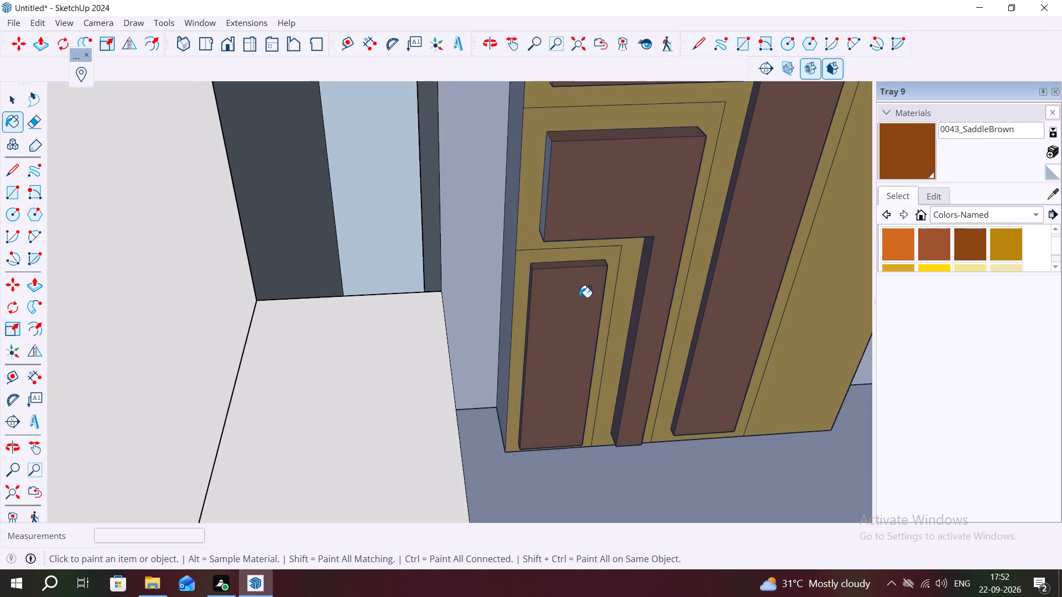
scroll(581, 310, down, 8)
scroll(629, 336, down, 19)
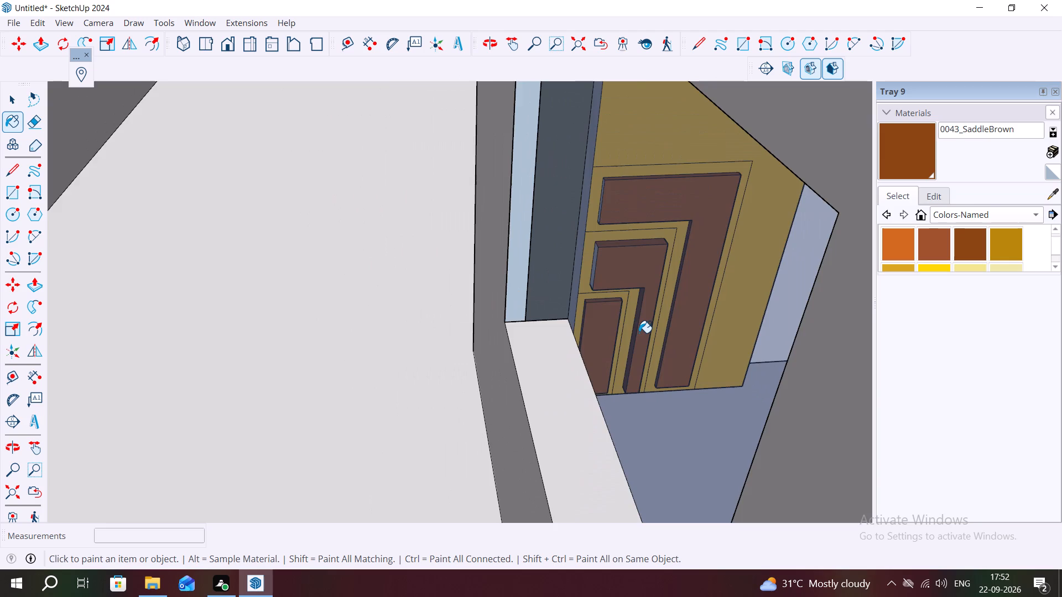
scroll(639, 333, down, 6)
scroll(639, 332, down, 16)
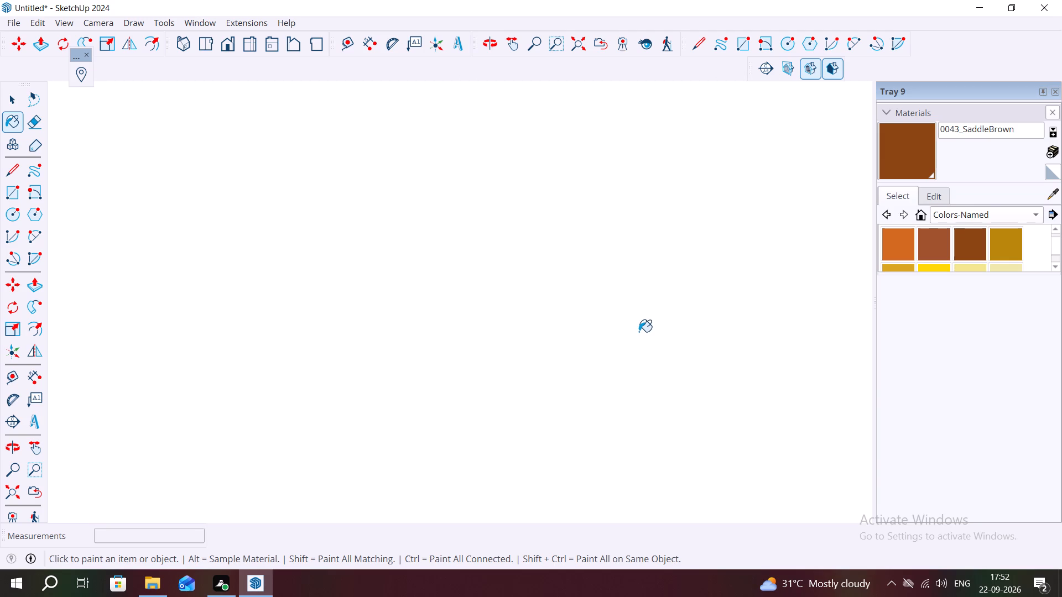
scroll(639, 332, down, 20)
scroll(639, 329, down, 20)
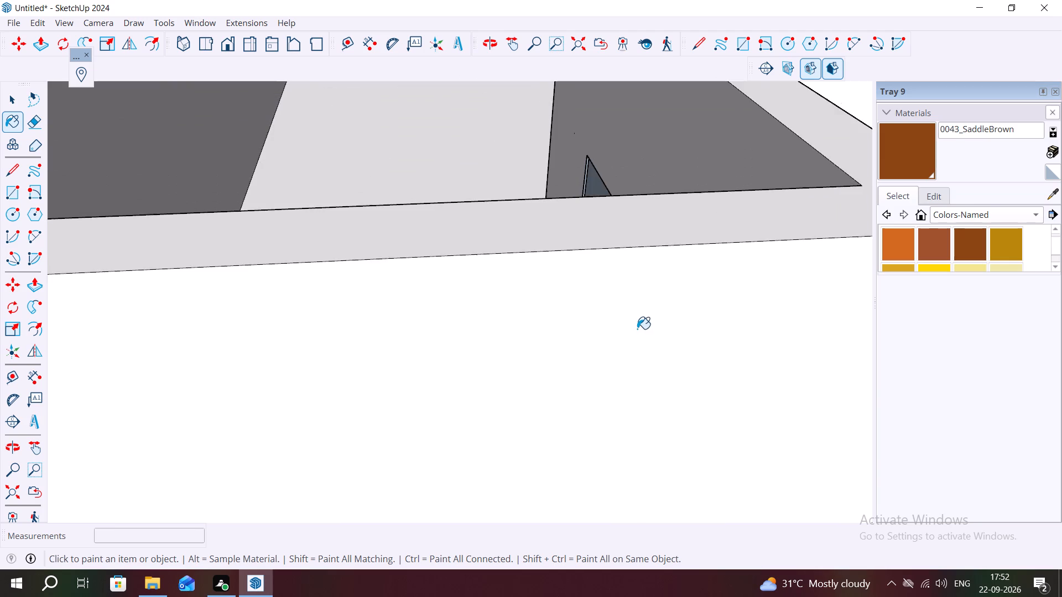
scroll(637, 329, down, 13)
scroll(714, 205, up, 4)
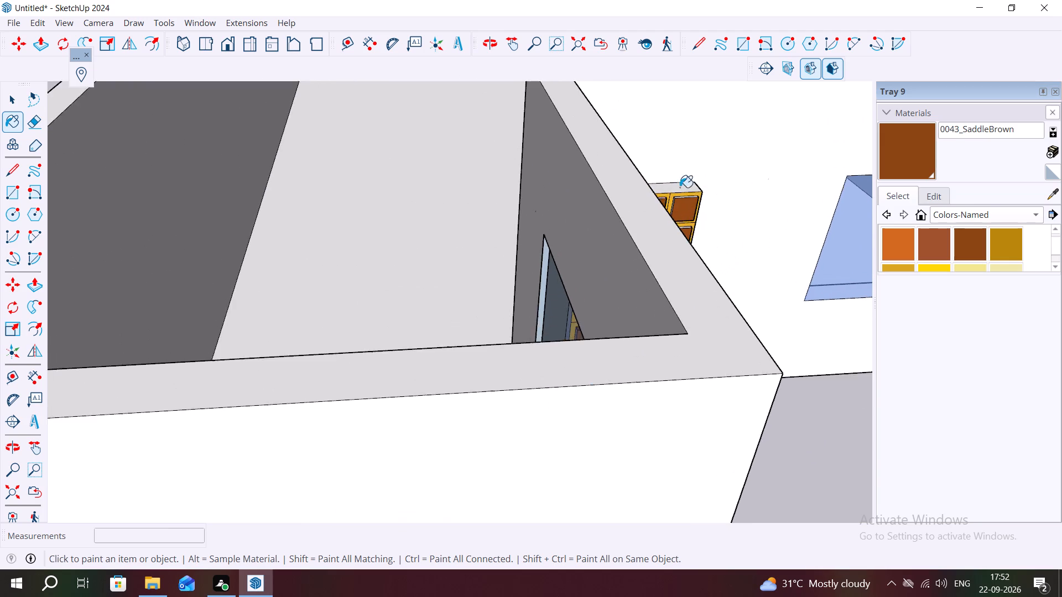
scroll(680, 187, up, 3)
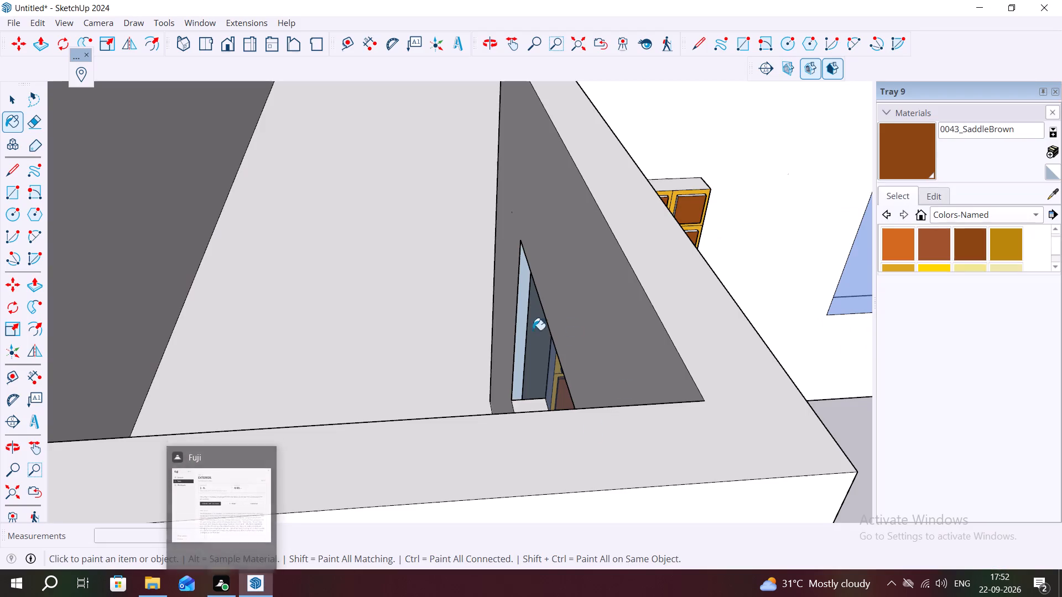
middle_drag(671, 363, 502, 369)
scroll(199, 283, down, 5)
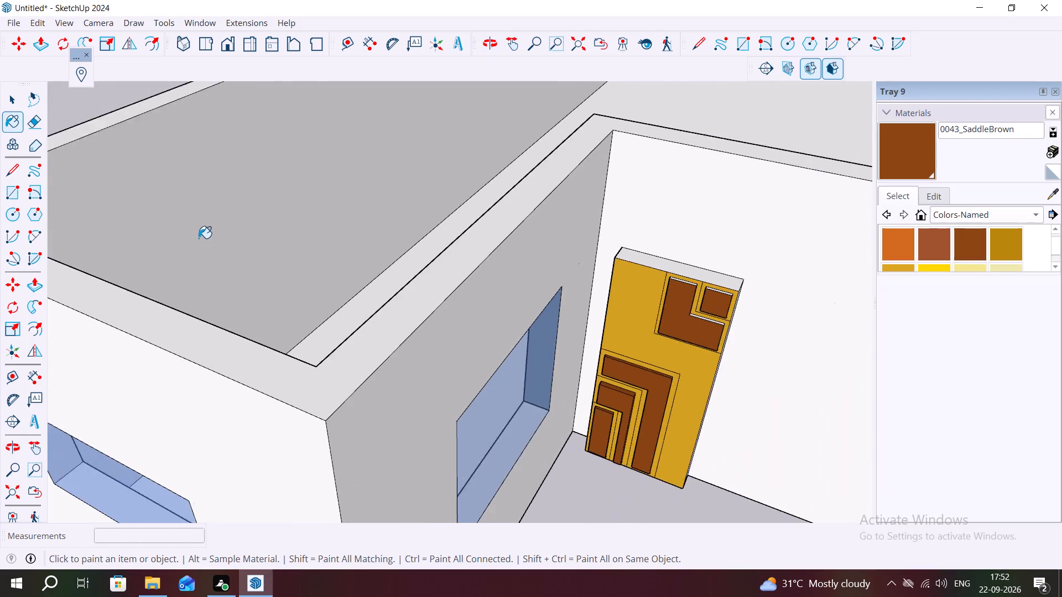
scroll(199, 238, down, 2)
scroll(460, 233, up, 7)
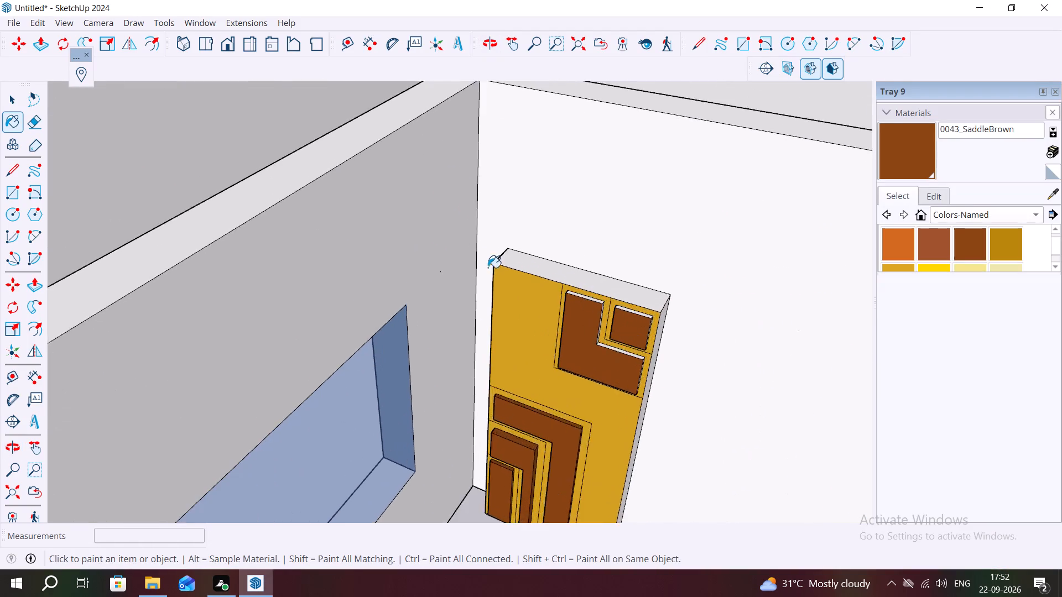
scroll(488, 268, up, 3)
click(520, 265)
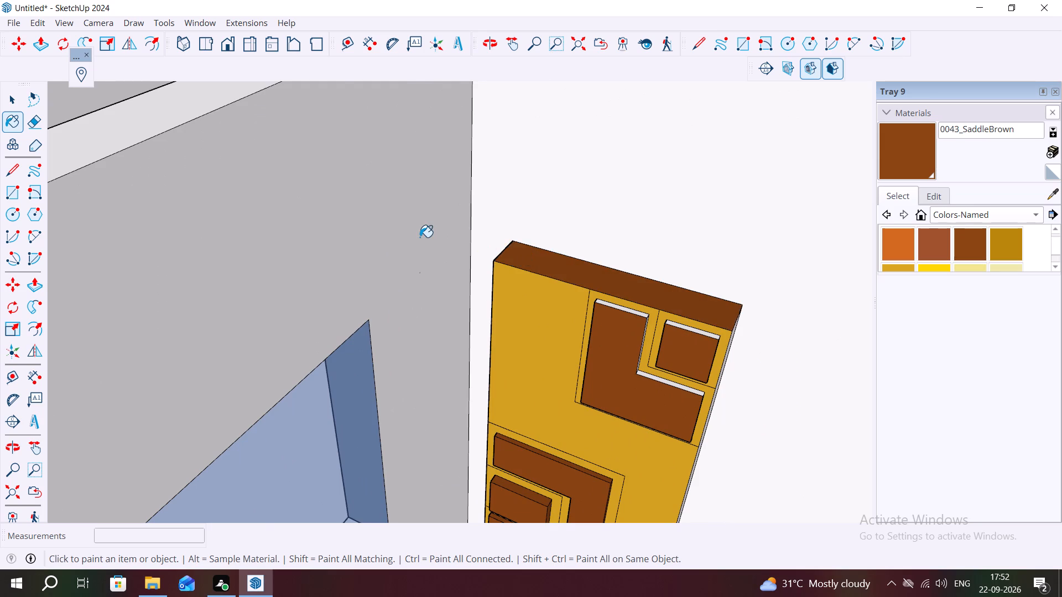
Paint the upper raised L-shape's top edge and the two inner edges facing the small square block with 0043_SaddleBrown.
scroll(418, 233, down, 3)
scroll(560, 288, up, 14)
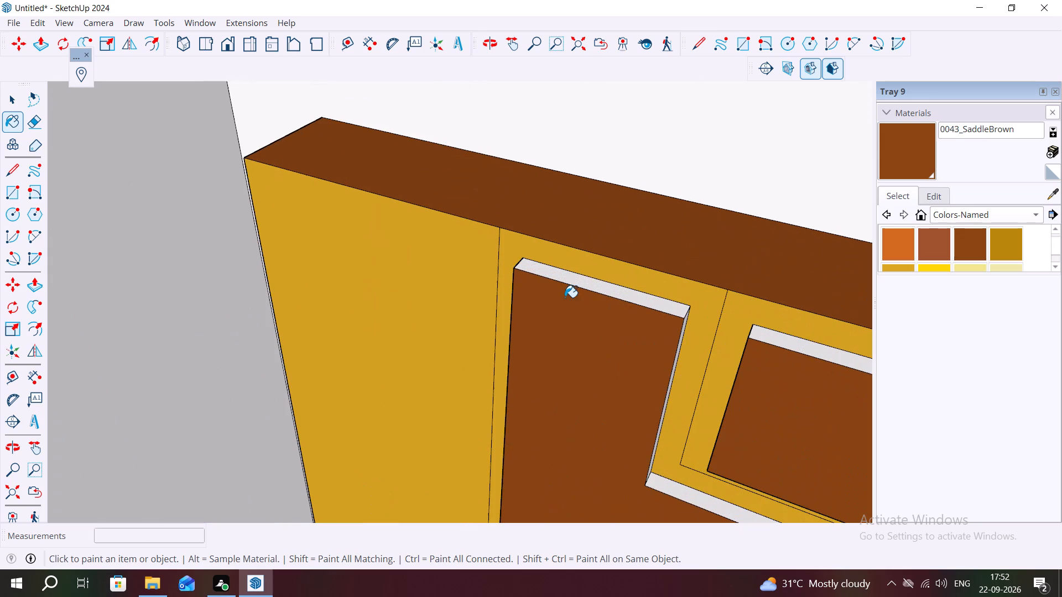
click(584, 284)
scroll(409, 282, down, 4)
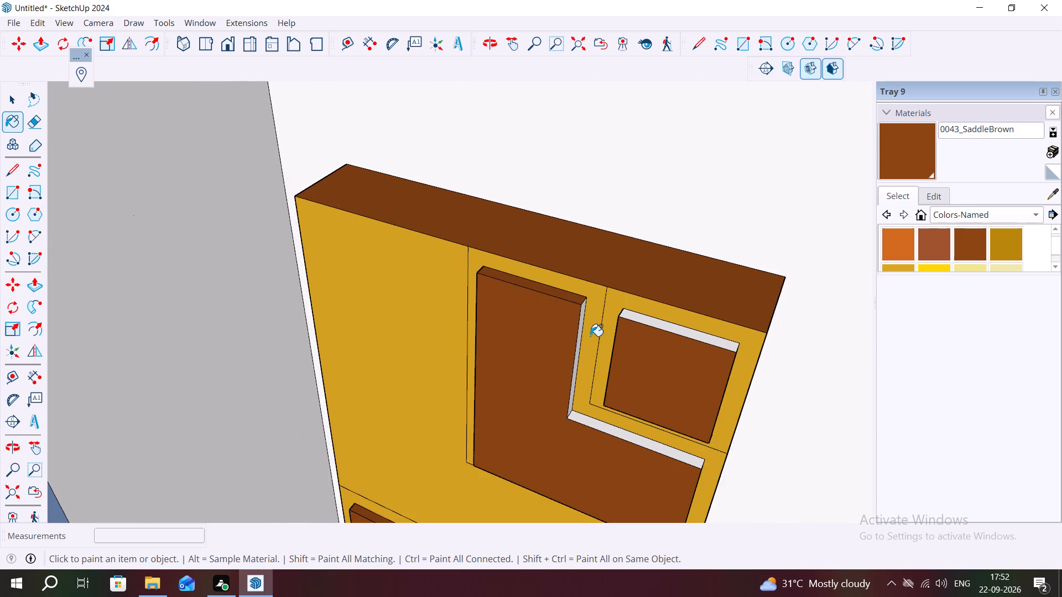
scroll(593, 340, up, 5)
middle_drag(585, 335, 550, 294)
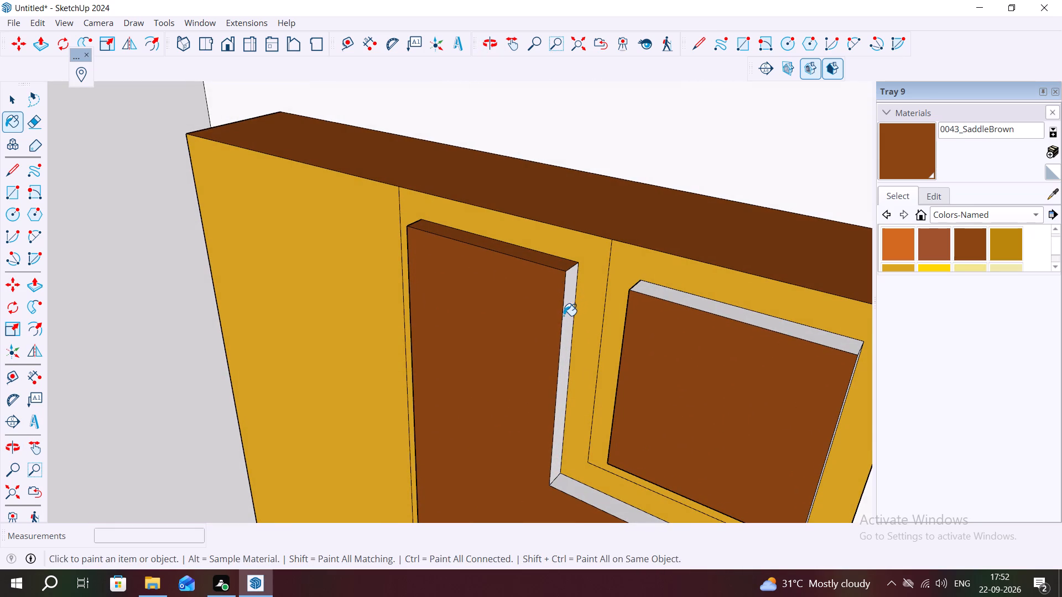
click(565, 319)
scroll(500, 353, down, 6)
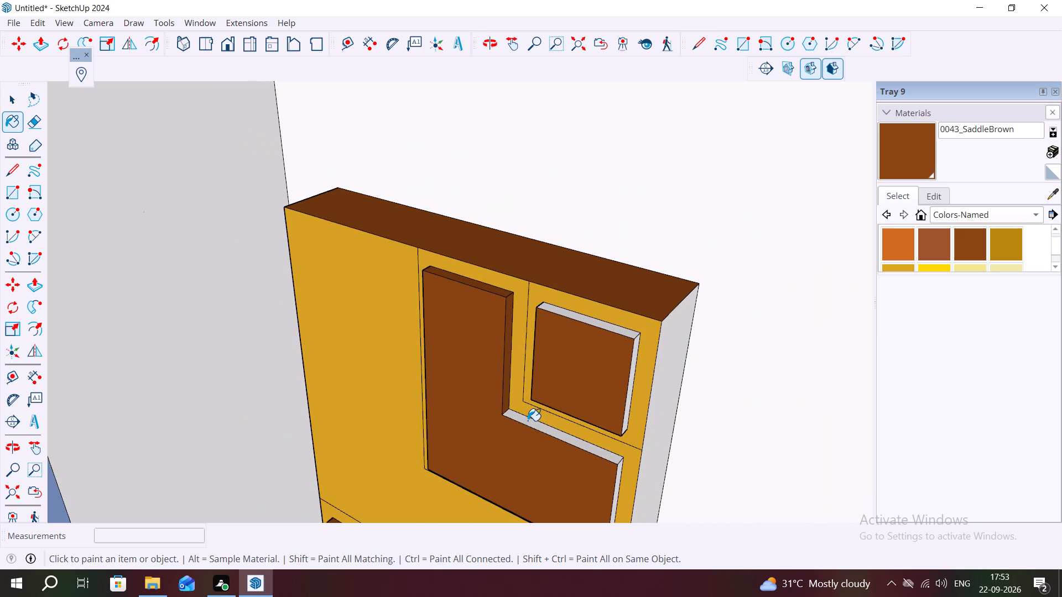
click(528, 421)
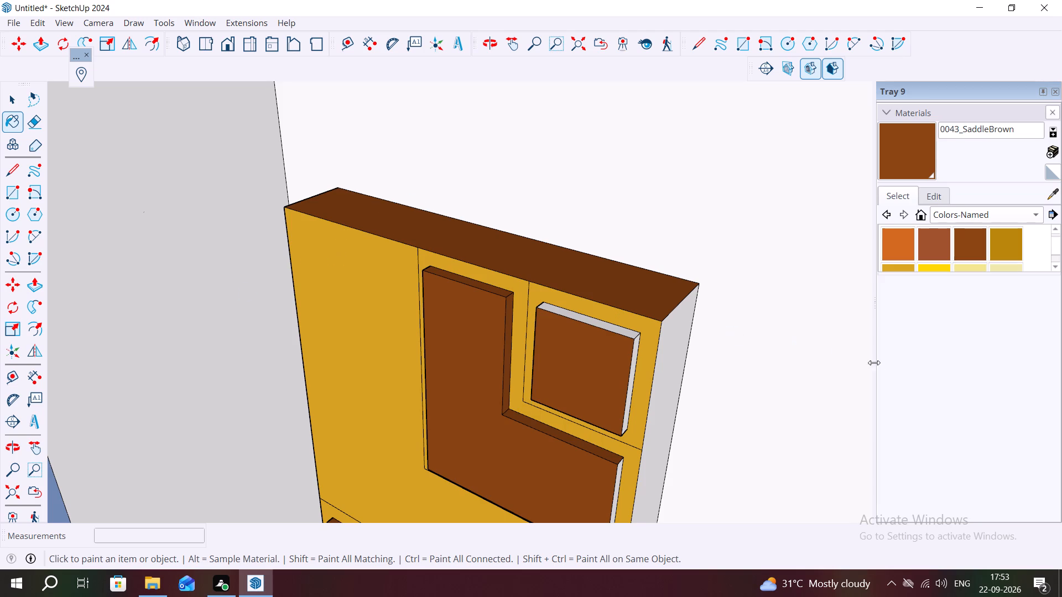
Paint the small raised square block's top, outer vertical side and underside edges with 0043_SaddleBrown.
scroll(556, 349, up, 6)
middle_drag(637, 304, 635, 343)
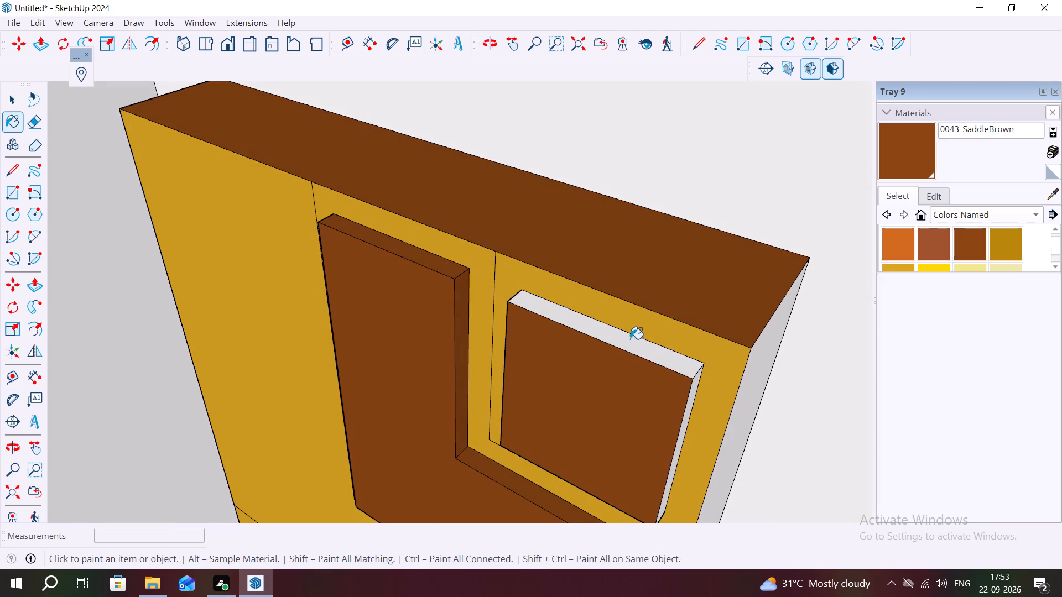
click(627, 348)
middle_drag(675, 447, 649, 331)
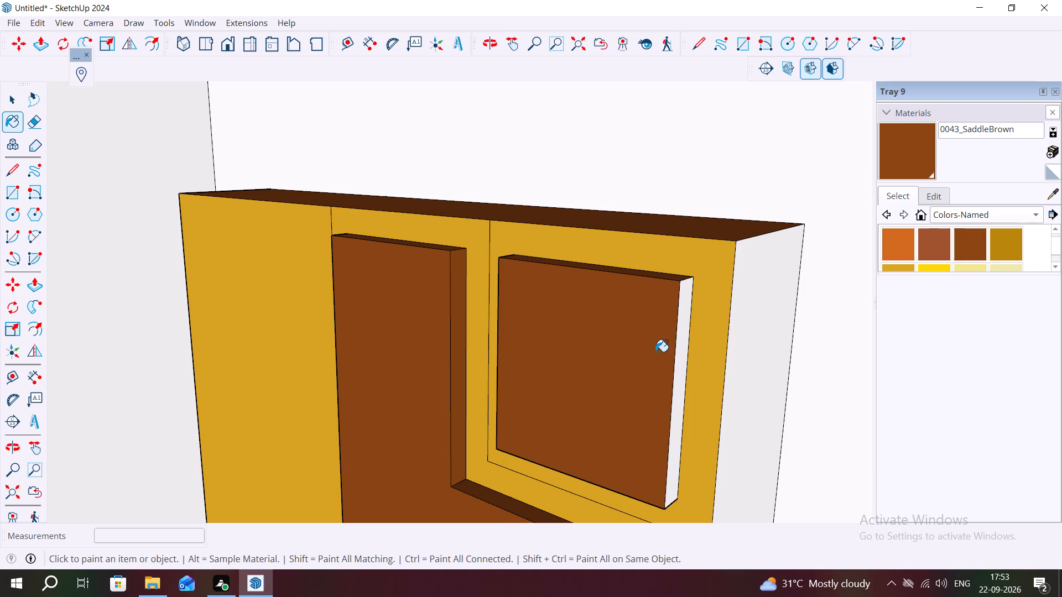
click(681, 386)
middle_drag(665, 401, 675, 234)
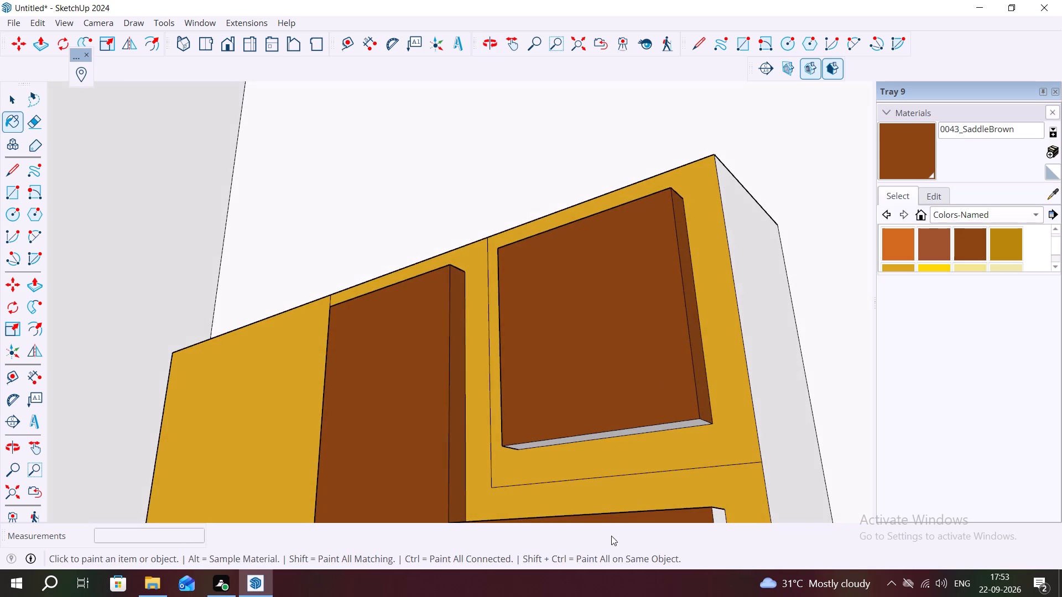
middle_drag(616, 516, 643, 404)
click(649, 384)
Paint the upper raised L-shape's outer vertical end edge and its underside with 0043_SaddleBrown.
scroll(528, 363, down, 8)
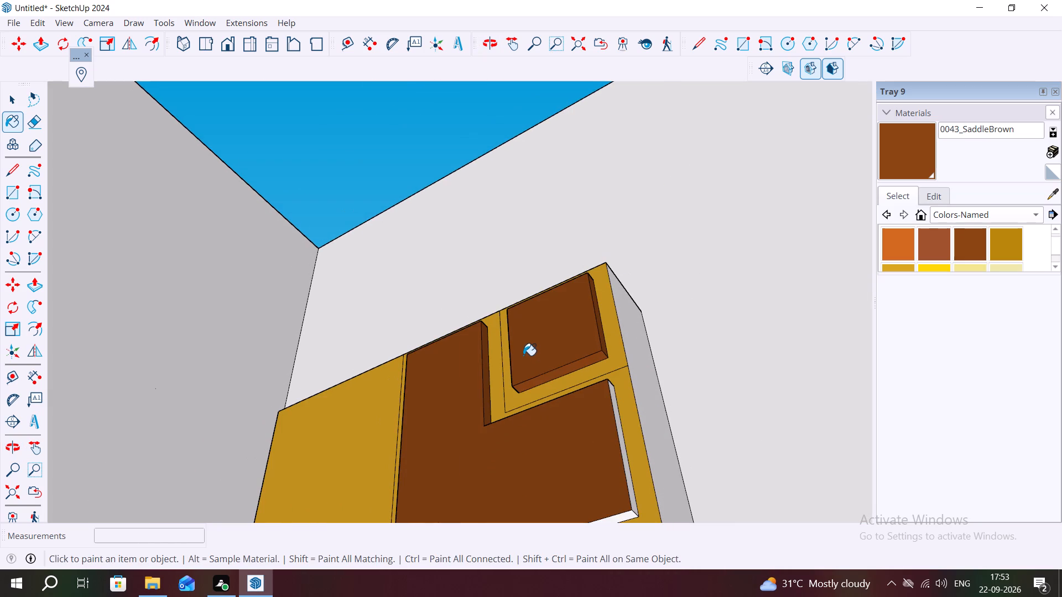
scroll(614, 466, up, 1)
middle_drag(614, 467, 531, 477)
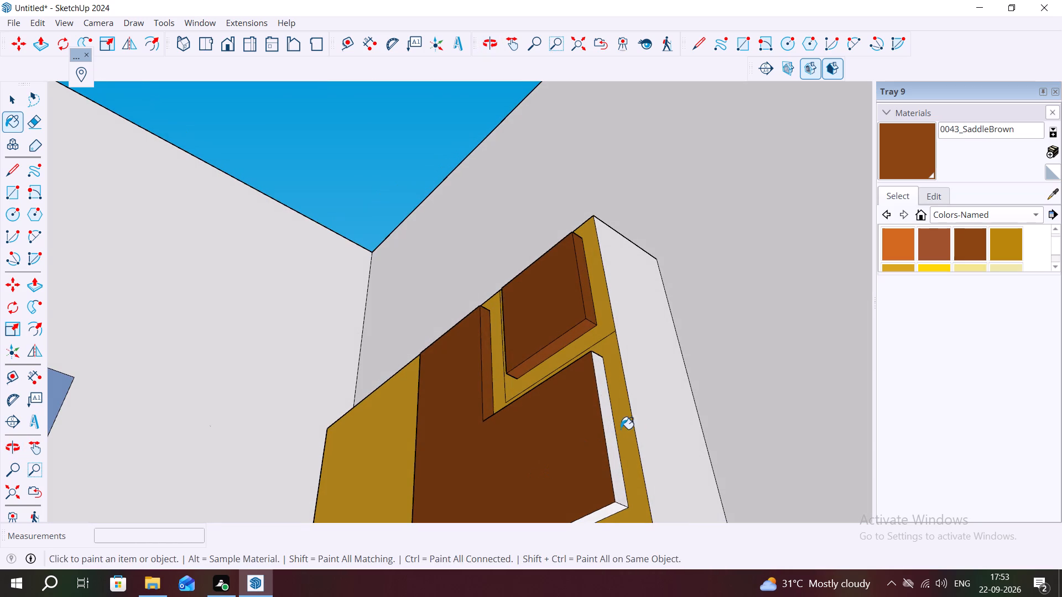
click(610, 432)
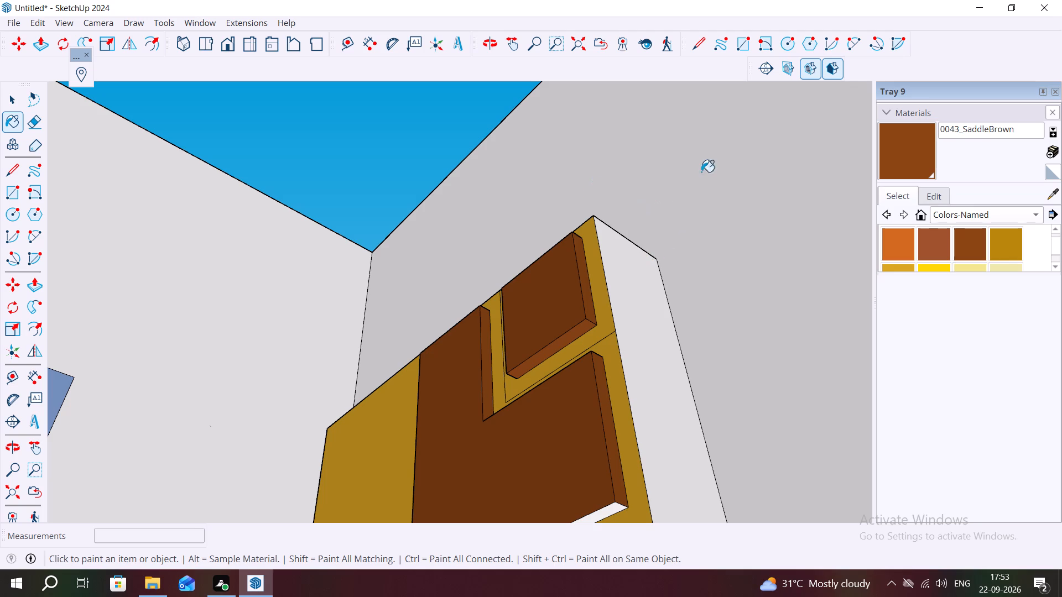
scroll(797, 217, down, 1)
middle_drag(450, 345, 479, 275)
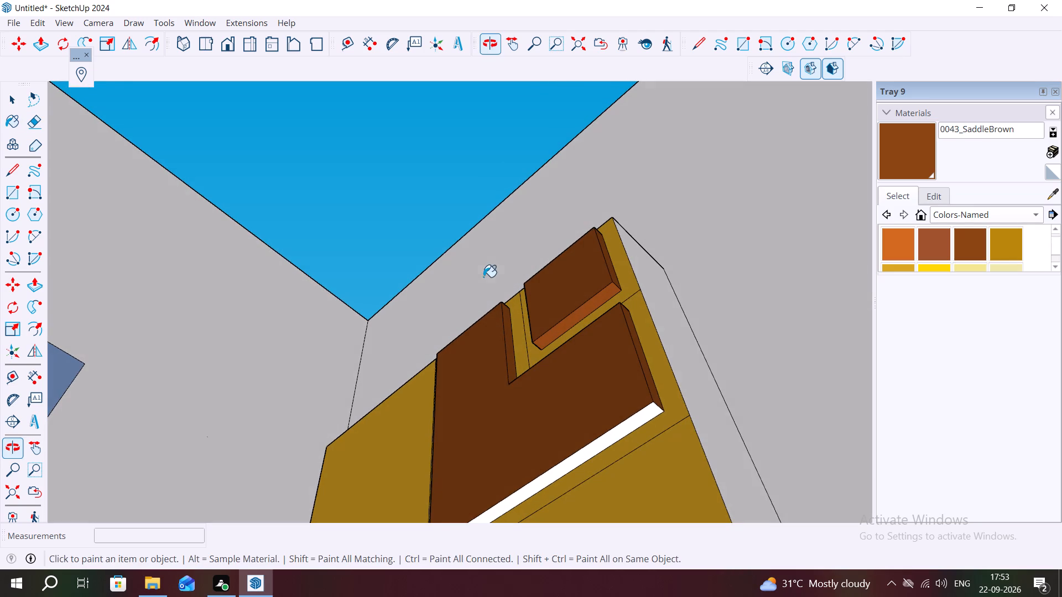
scroll(581, 490, up, 3)
click(579, 452)
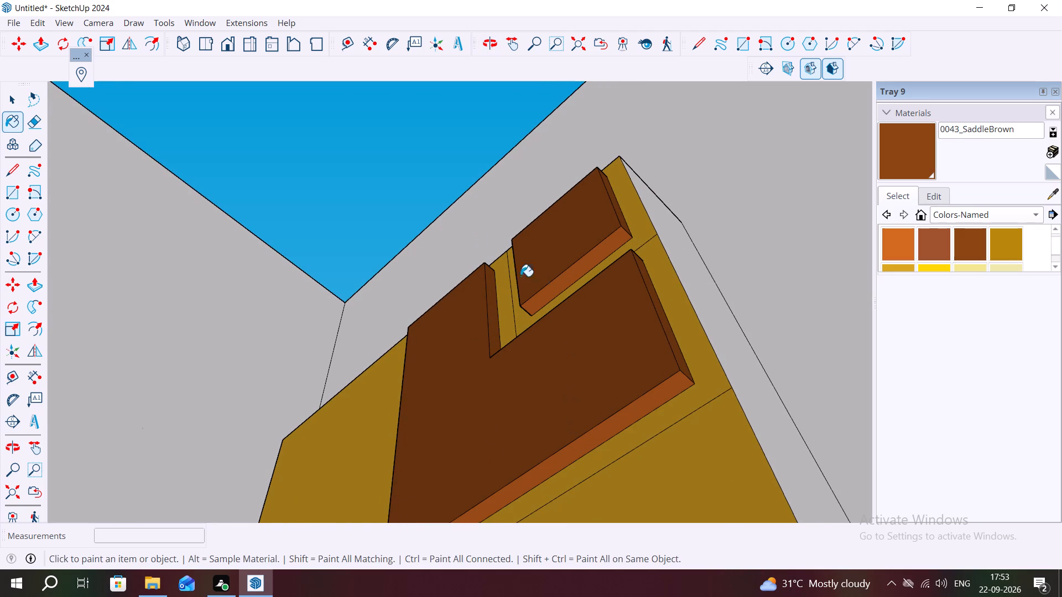
Erase the vertical and horizontal outline lines around the small raised square block at the panel's upper corner.
click(38, 119)
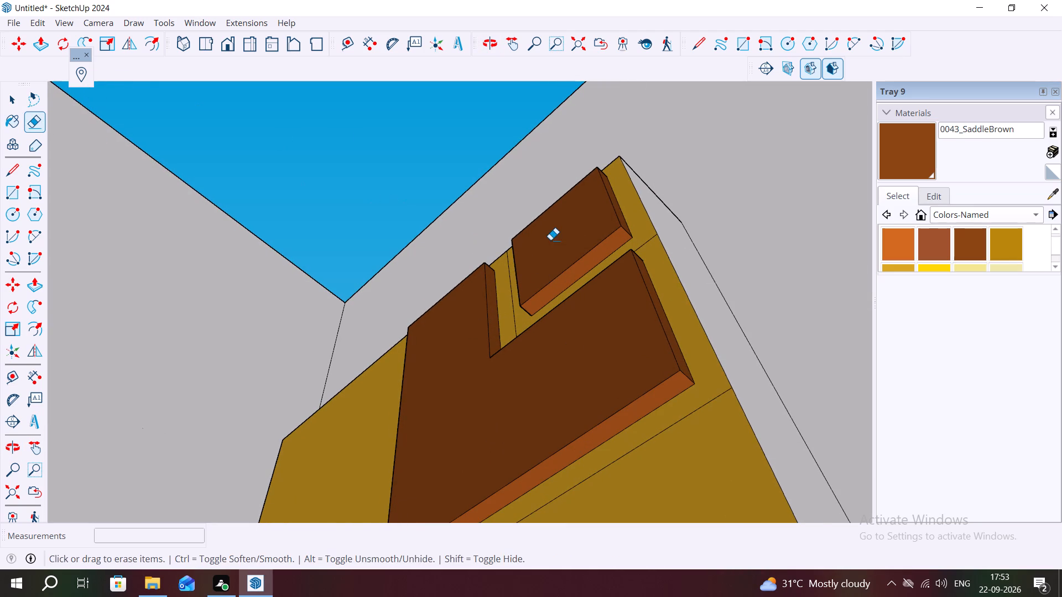
middle_drag(550, 240, 649, 577)
click(509, 327)
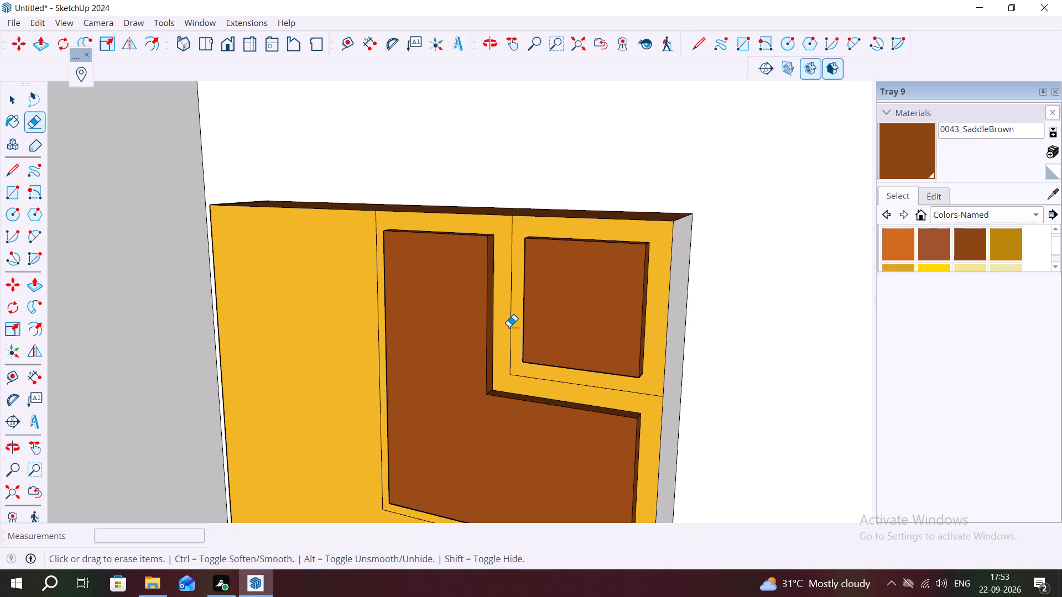
click(509, 327)
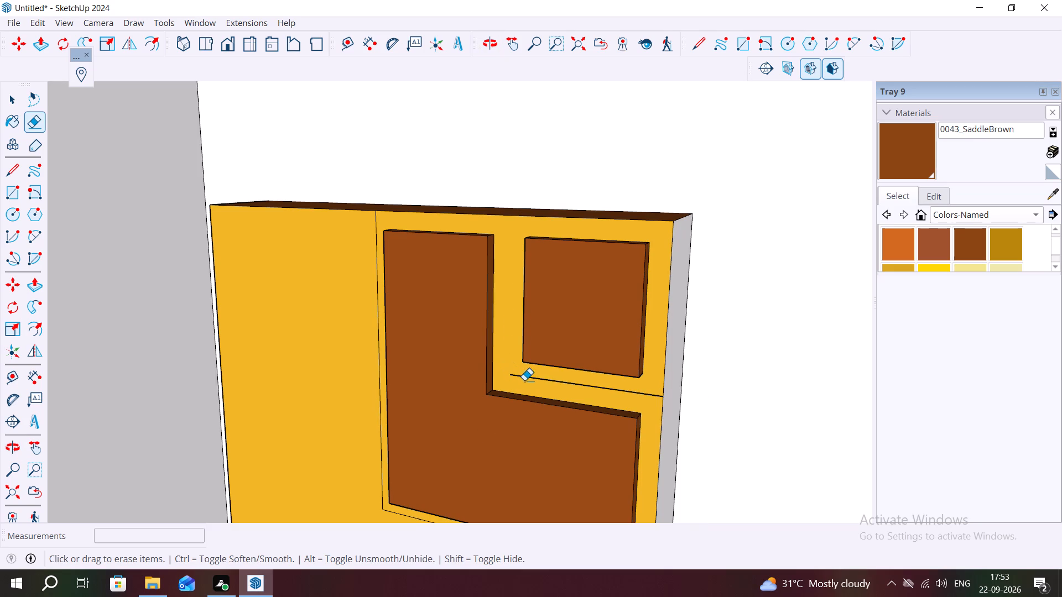
click(533, 377)
Erase the vertical line beside the upper raised L-shape and the horizontal line below it.
middle_drag(456, 389, 743, 385)
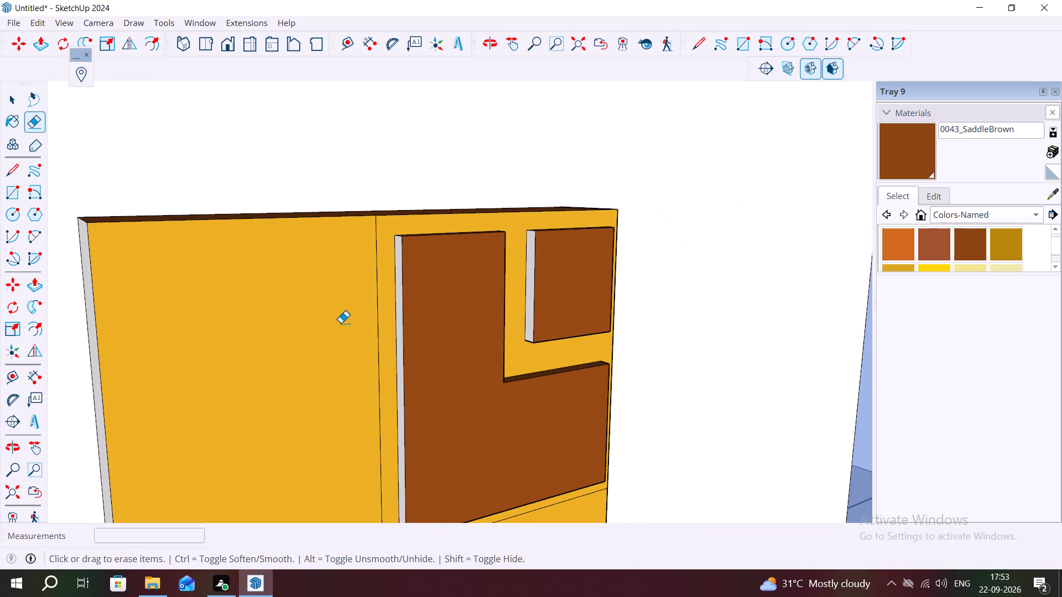
click(377, 322)
scroll(435, 366, down, 2)
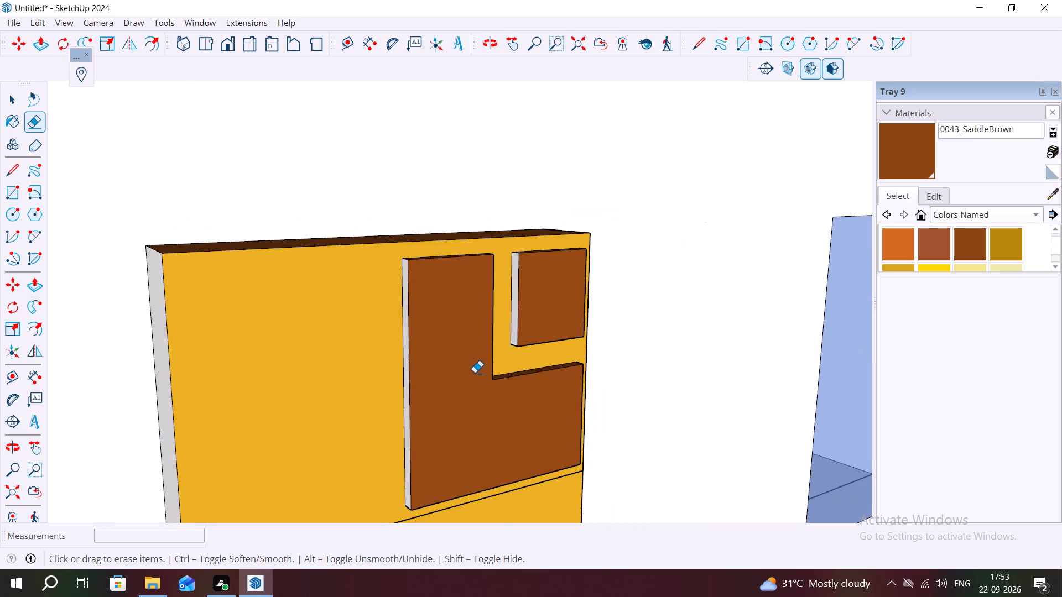
middle_drag(476, 374, 467, 296)
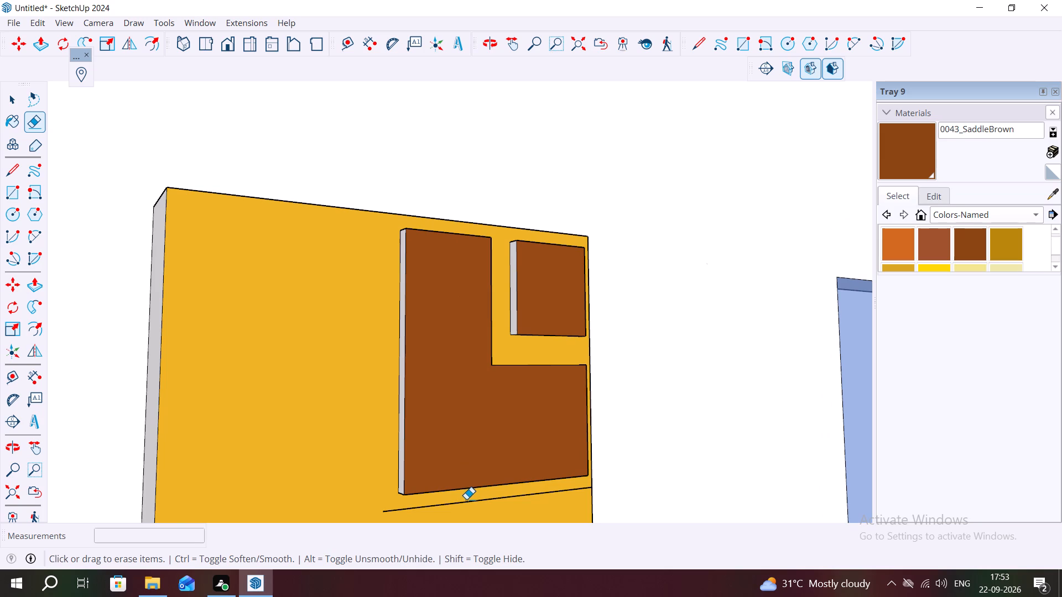
click(467, 500)
click(469, 501)
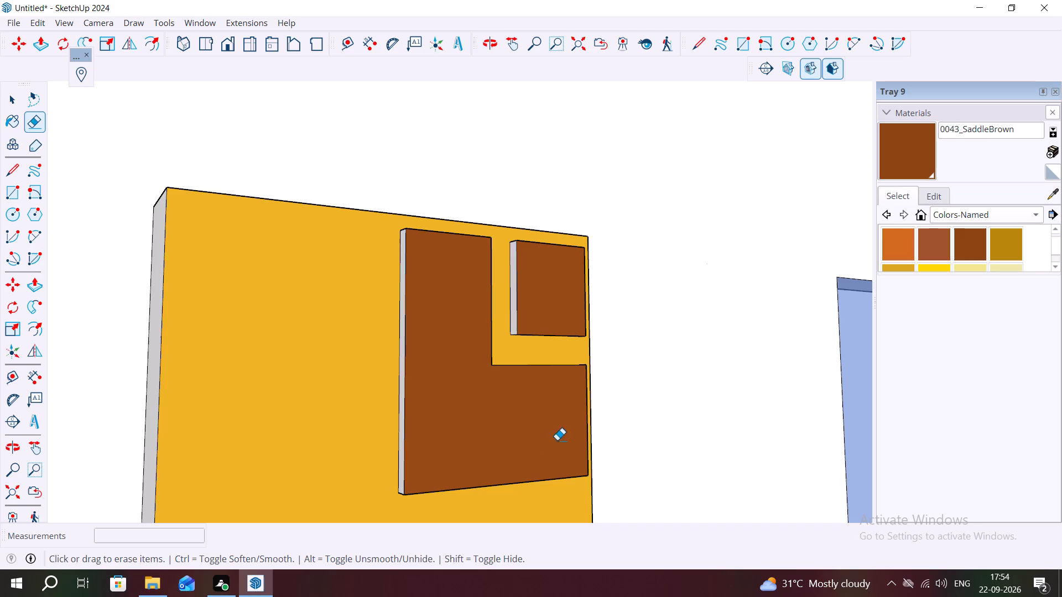
Paint the upper raised L-shape's long vertical side and the small square block's inner vertical side with 0043_SaddleBrown.
click(965, 247)
scroll(388, 323, up, 6)
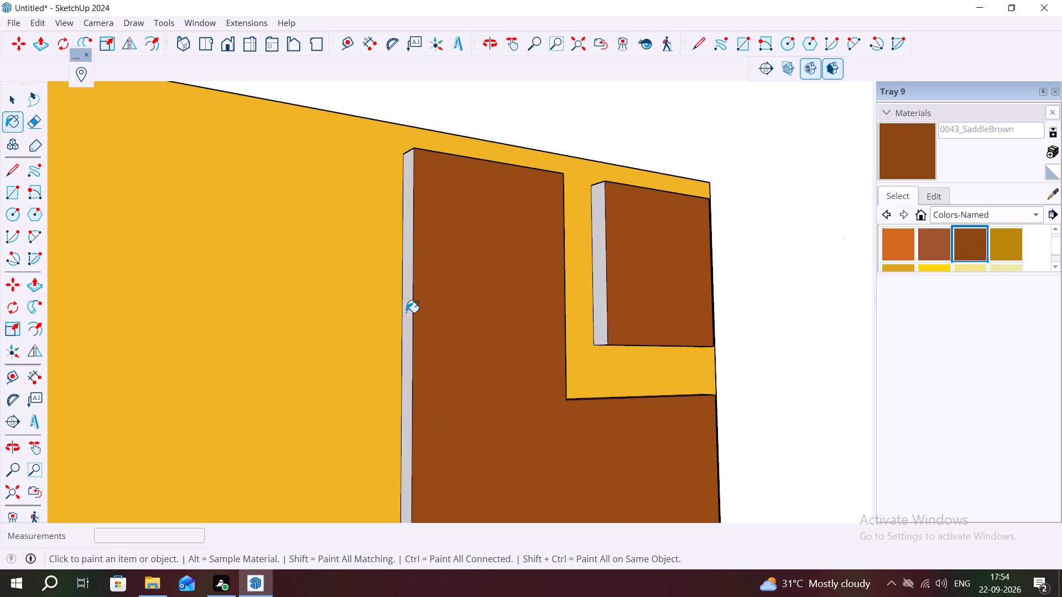
click(406, 312)
scroll(442, 363, down, 6)
scroll(569, 285, up, 6)
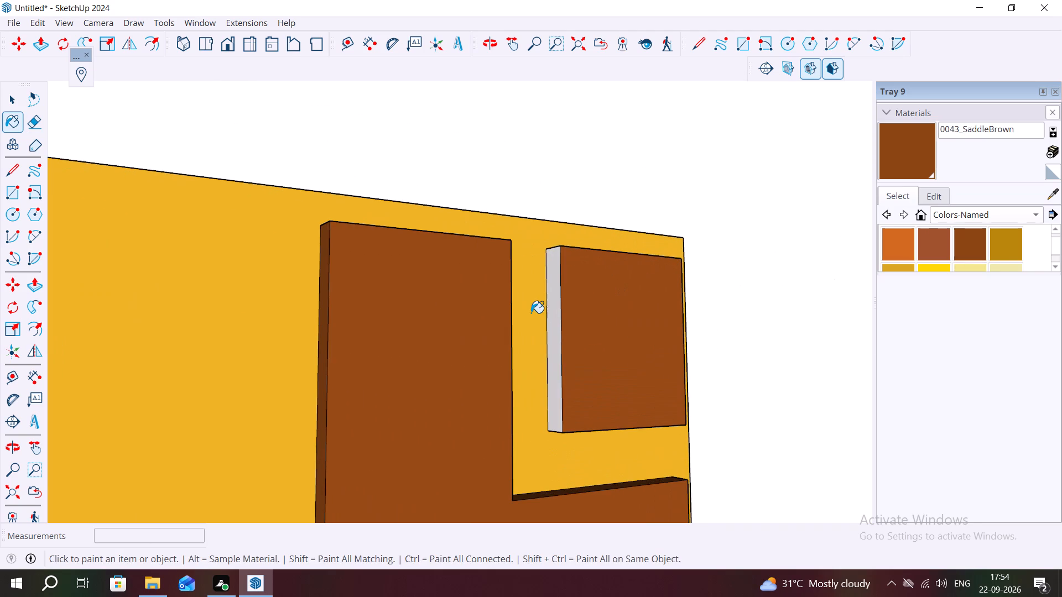
click(553, 318)
scroll(461, 376, down, 6)
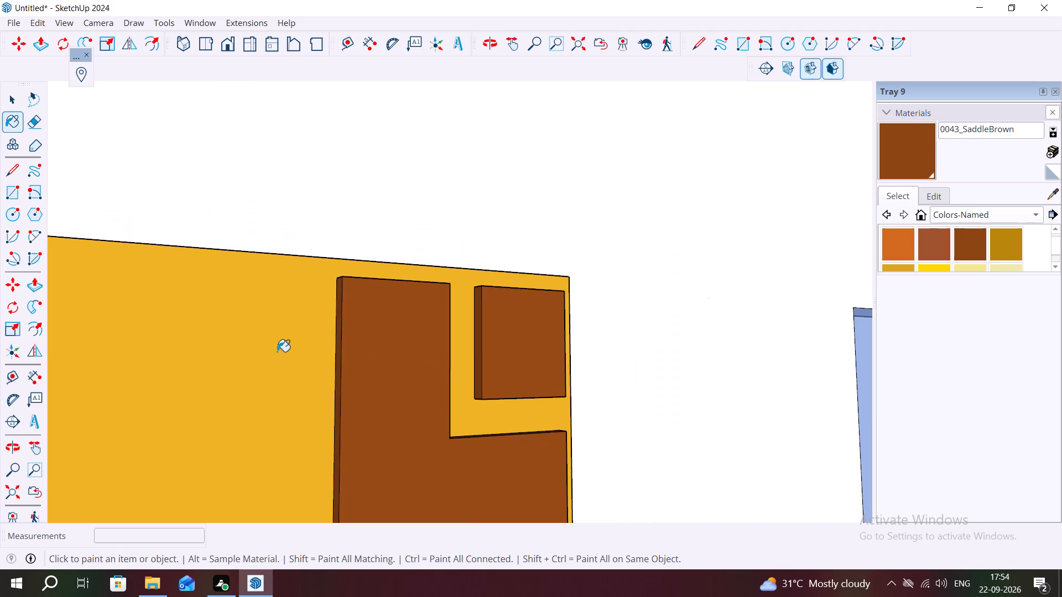
Erase the horizontal outline line above the largest lower raised L-shape and the vertical line beside it.
scroll(278, 354, down, 5)
scroll(358, 365, down, 6)
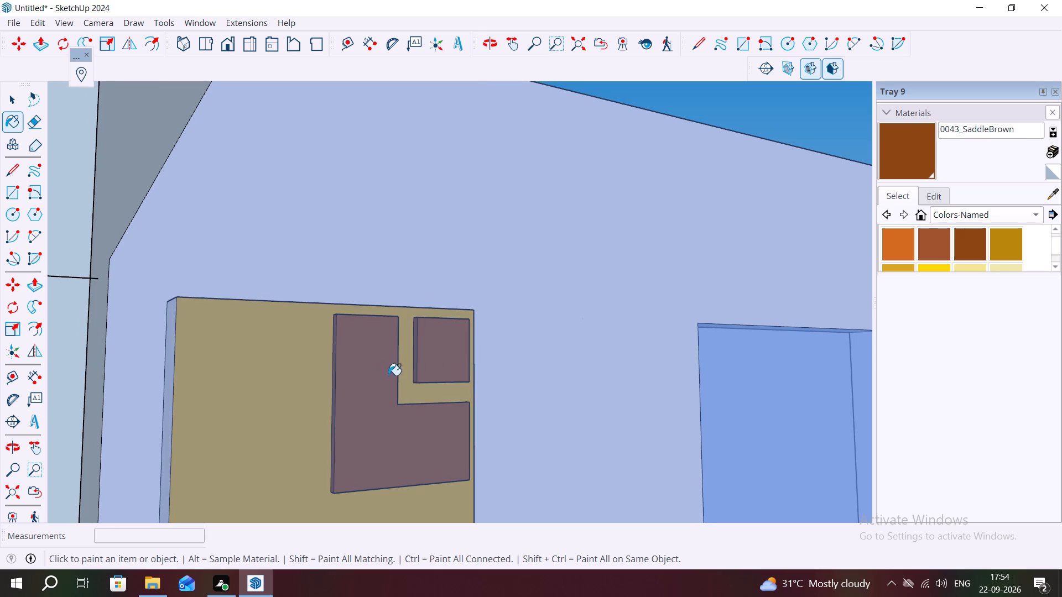
scroll(436, 374, down, 17)
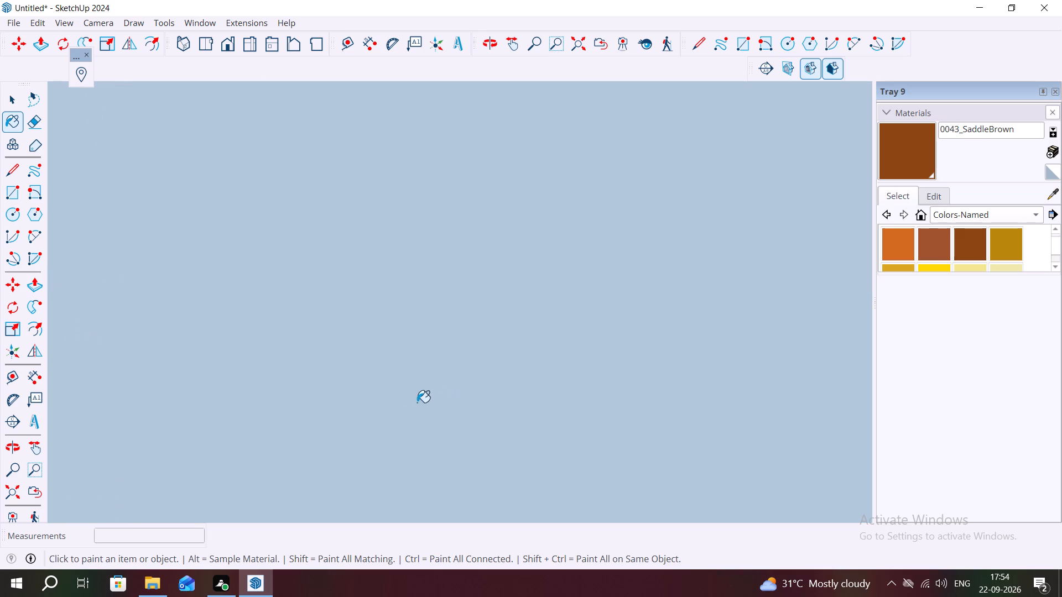
scroll(417, 402, down, 20)
scroll(417, 402, down, 9)
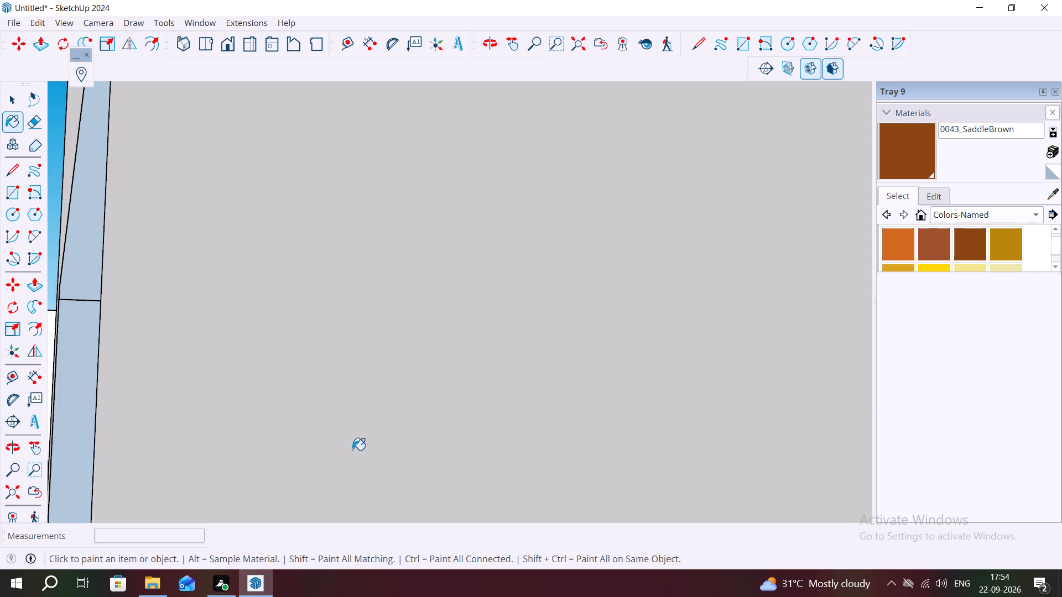
scroll(352, 450, down, 7)
scroll(202, 428, down, 9)
middle_drag(151, 407, 179, 407)
scroll(189, 421, down, 20)
scroll(189, 421, down, 2)
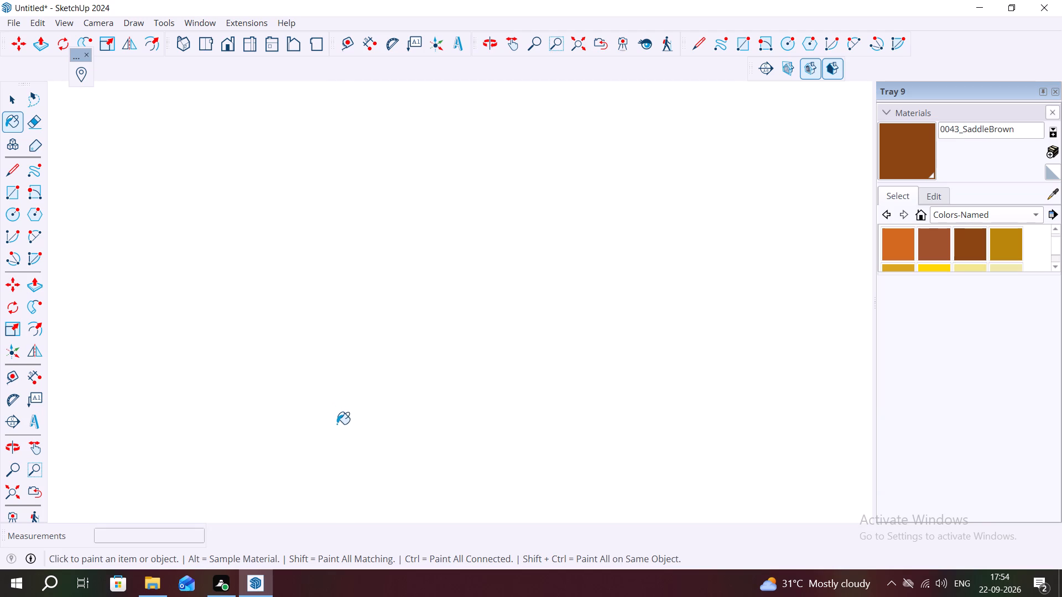
scroll(337, 424, up, 11)
scroll(331, 430, down, 11)
scroll(333, 434, down, 20)
scroll(333, 434, down, 6)
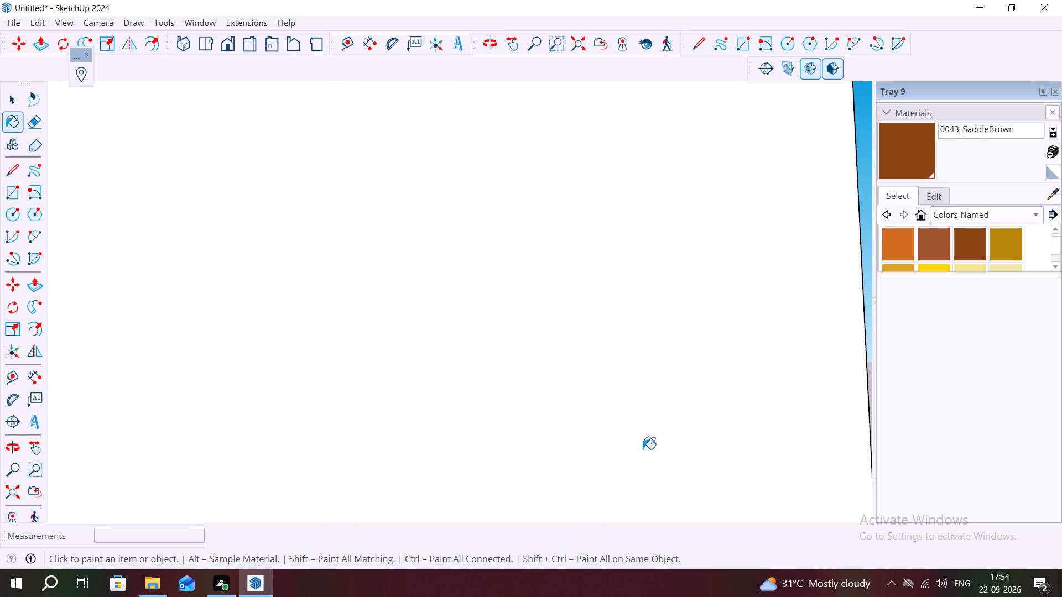
scroll(643, 449, down, 10)
middle_drag(779, 434, 746, 492)
scroll(741, 474, down, 4)
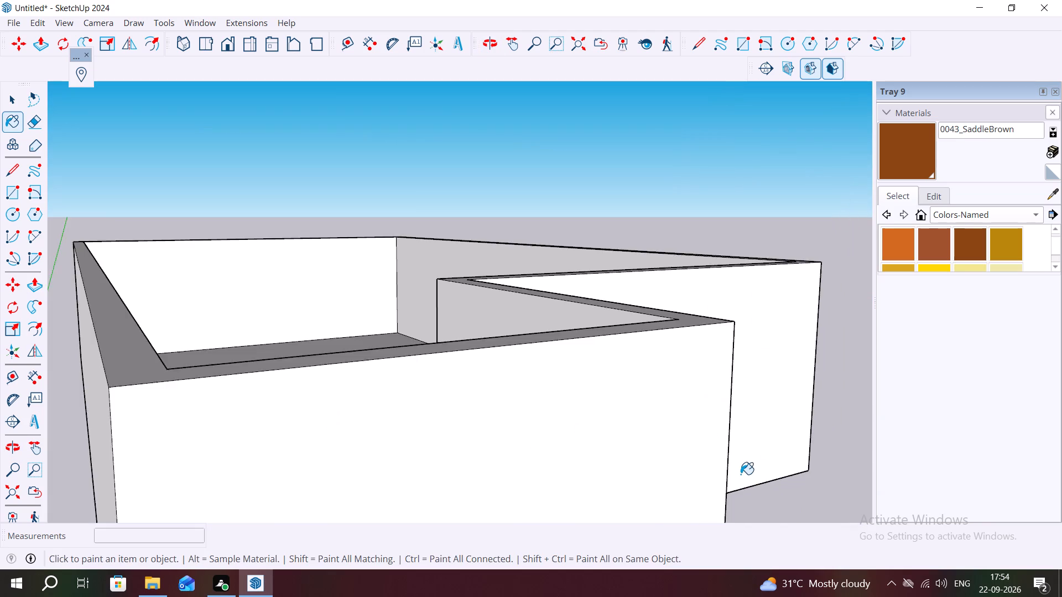
scroll(741, 474, down, 3)
middle_drag(767, 445, 683, 516)
middle_drag(644, 485, 519, 512)
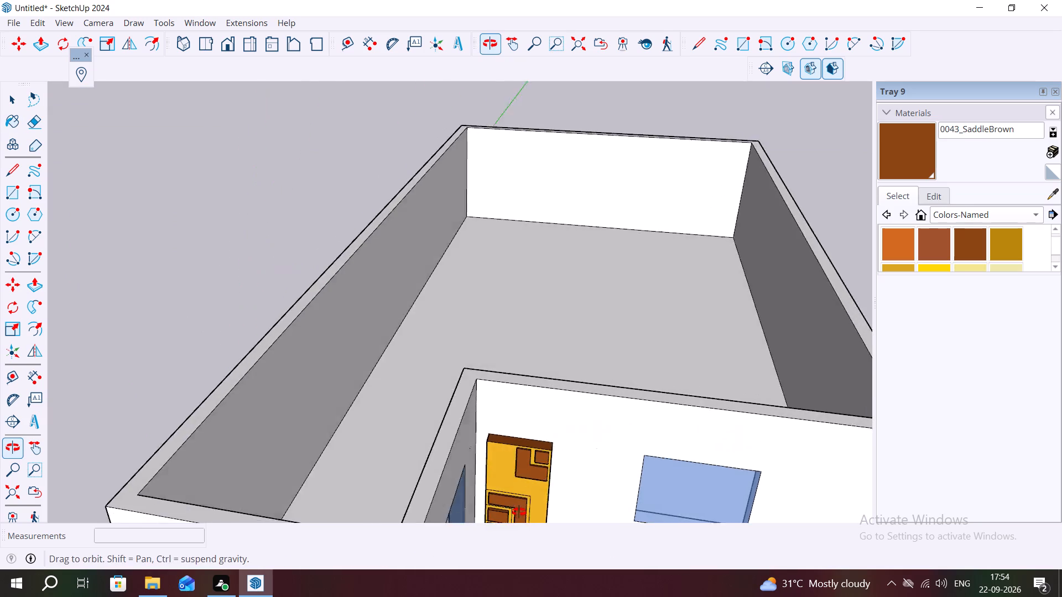
middle_drag(519, 512, 524, 481)
scroll(452, 518, up, 11)
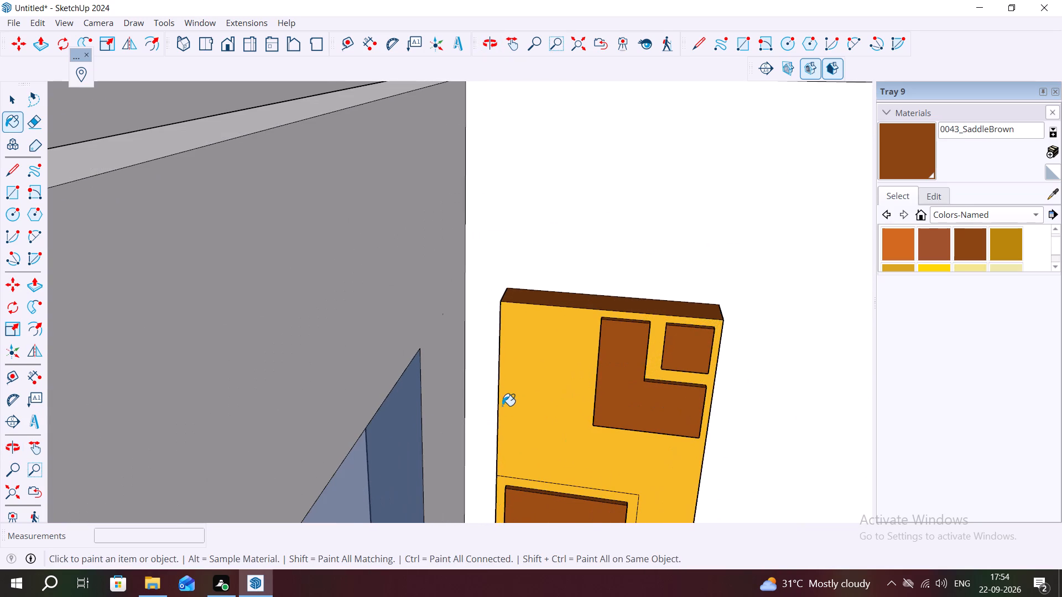
scroll(506, 406, down, 3)
click(35, 118)
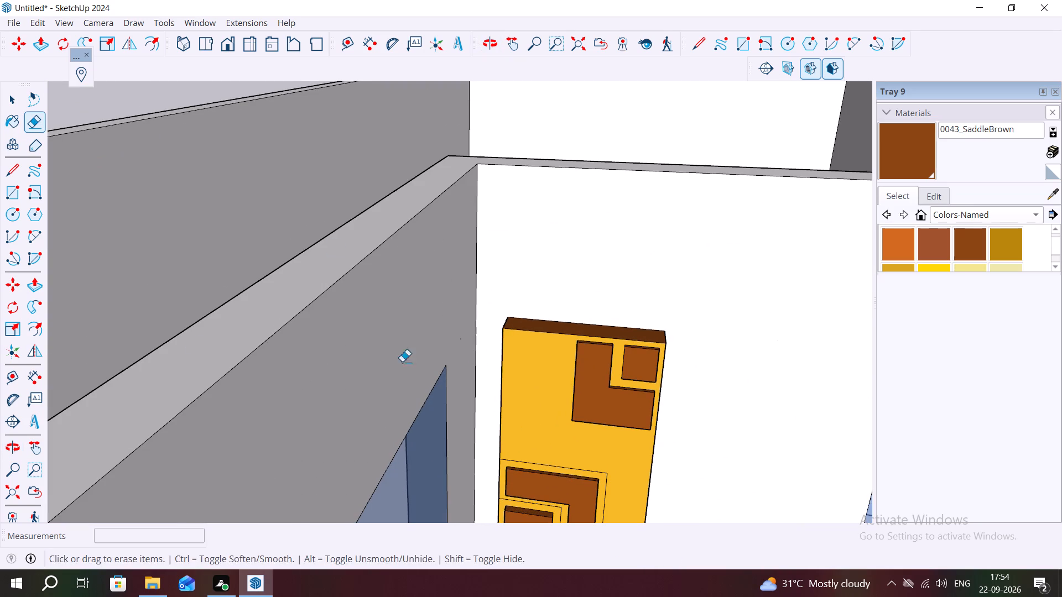
middle_drag(506, 418, 524, 376)
scroll(526, 362, down, 2)
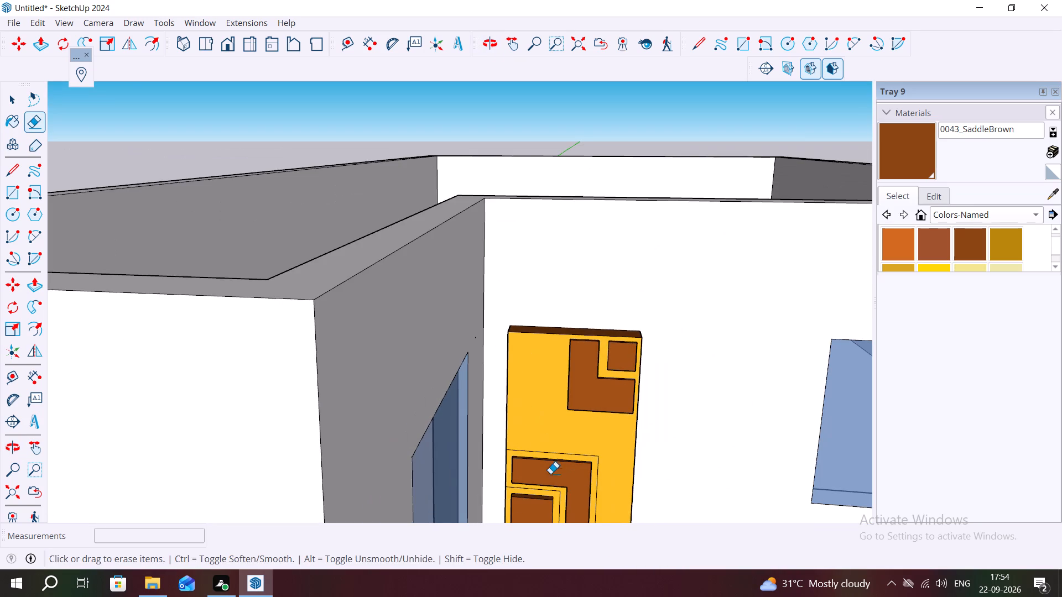
scroll(564, 446, up, 6)
middle_drag(571, 458, 601, 374)
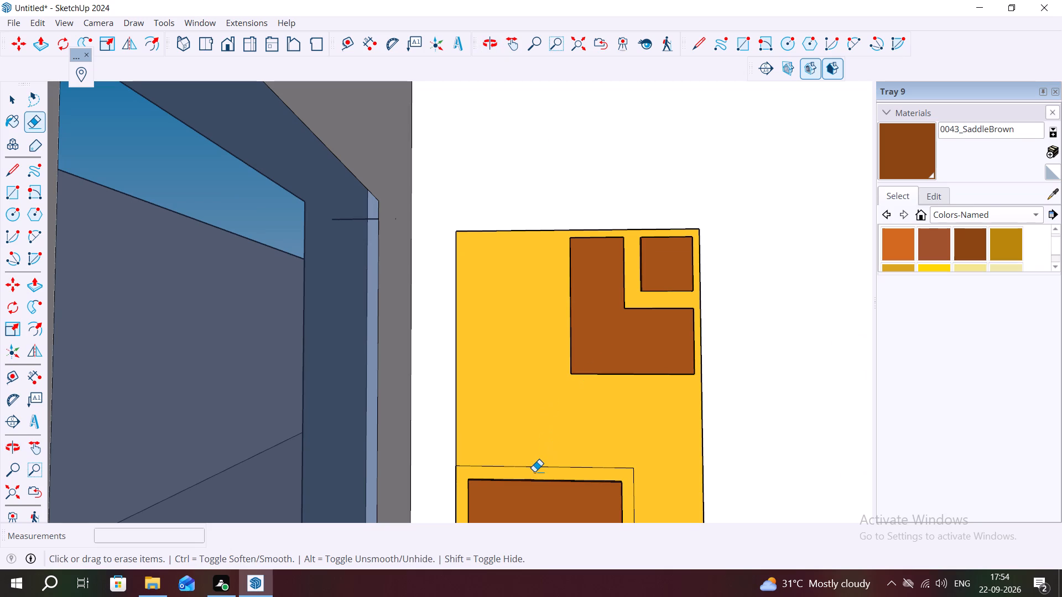
click(538, 467)
scroll(657, 448, down, 6)
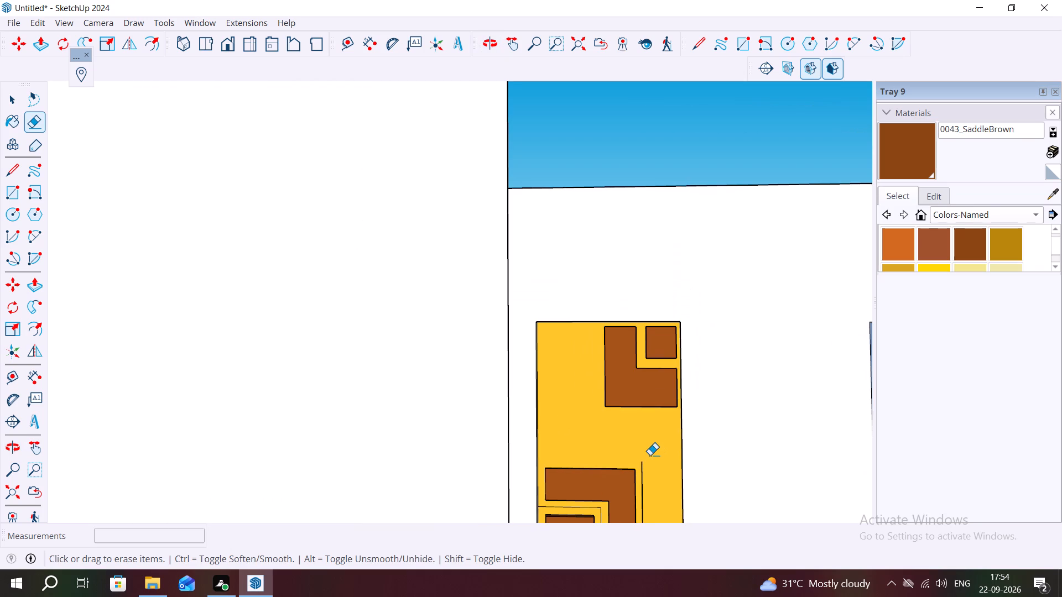
click(641, 474)
Erase the horizontal and vertical outline lines between the largest lower L-shape and the middle nested L-shape.
scroll(637, 457, down, 6)
middle_drag(608, 519, 600, 515)
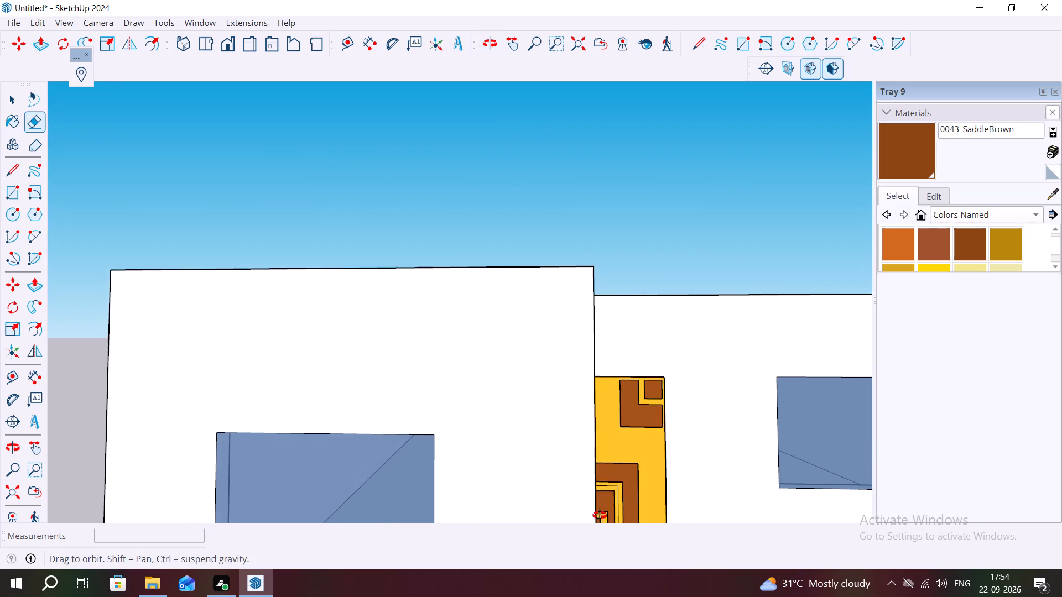
middle_drag(600, 515, 590, 516)
scroll(610, 513, up, 10)
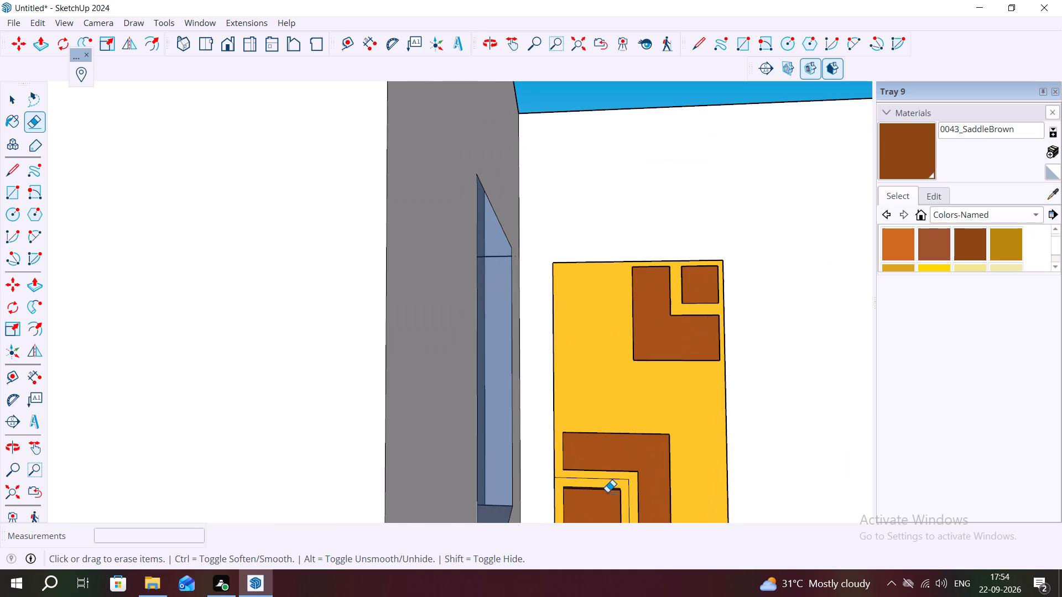
middle_drag(607, 492, 659, 448)
middle_drag(656, 448, 626, 464)
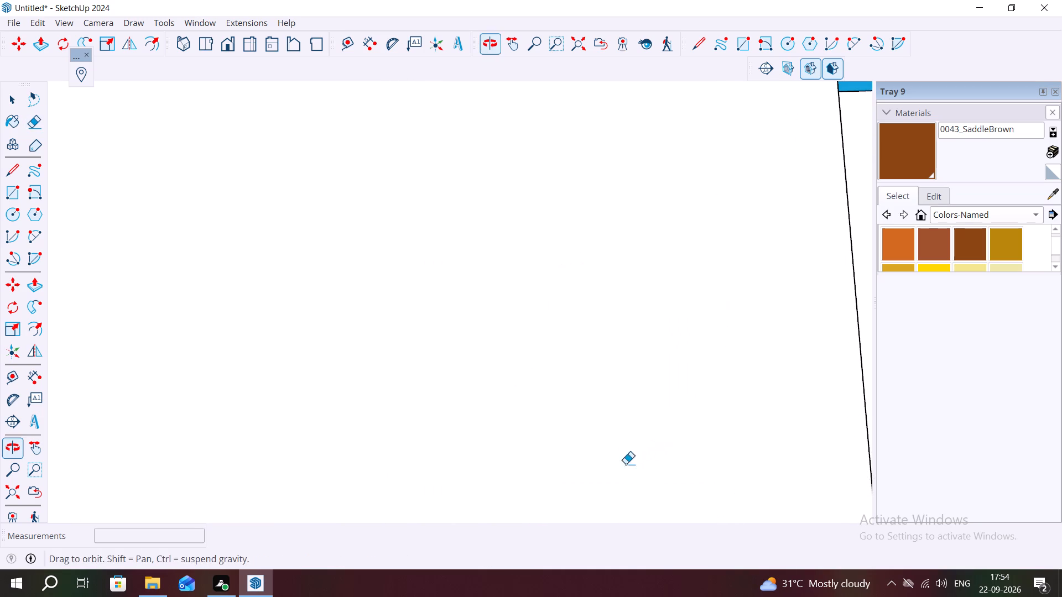
scroll(863, 480, down, 10)
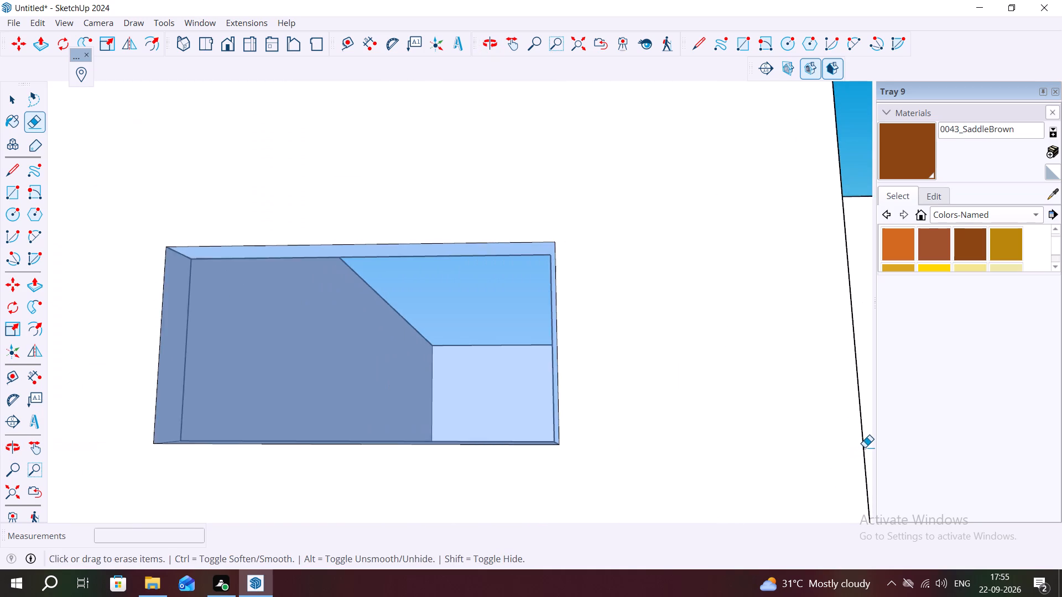
scroll(865, 447, down, 7)
scroll(779, 455, down, 7)
scroll(585, 430, down, 3)
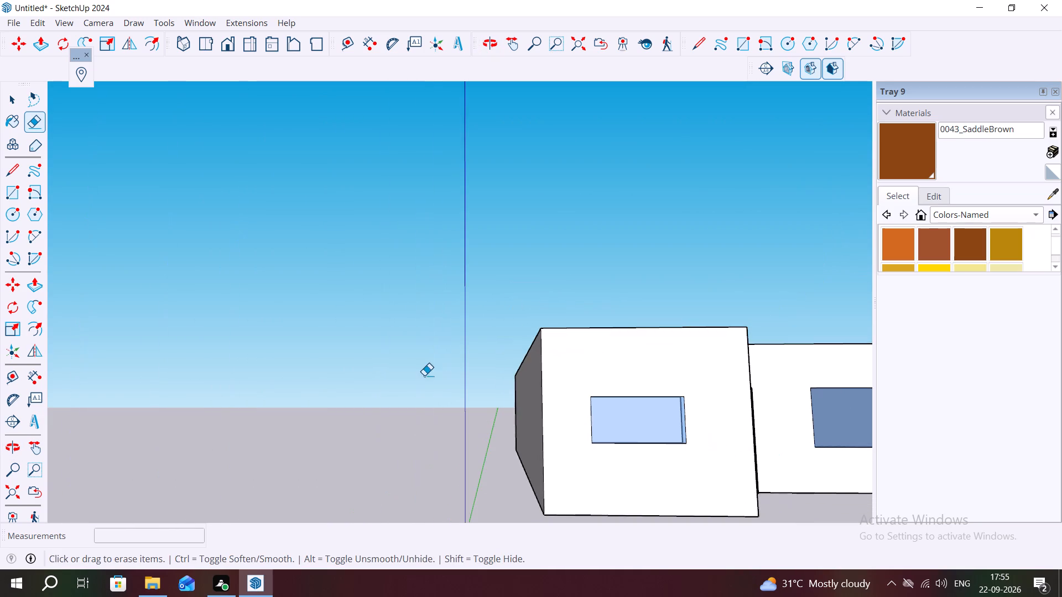
scroll(424, 375, down, 10)
middle_drag(614, 460, 565, 509)
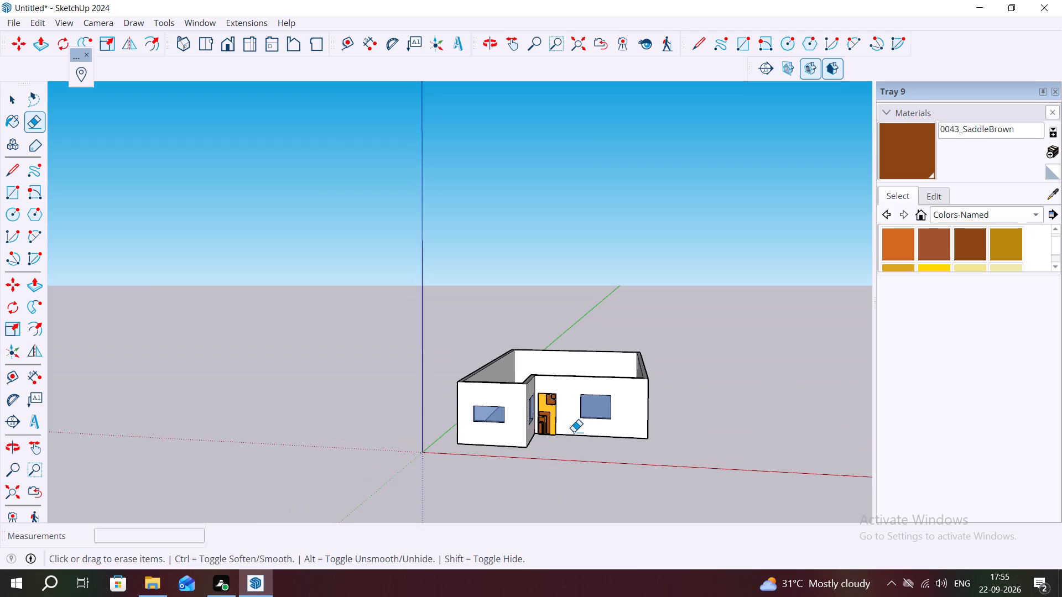
scroll(578, 422, up, 12)
scroll(543, 415, up, 11)
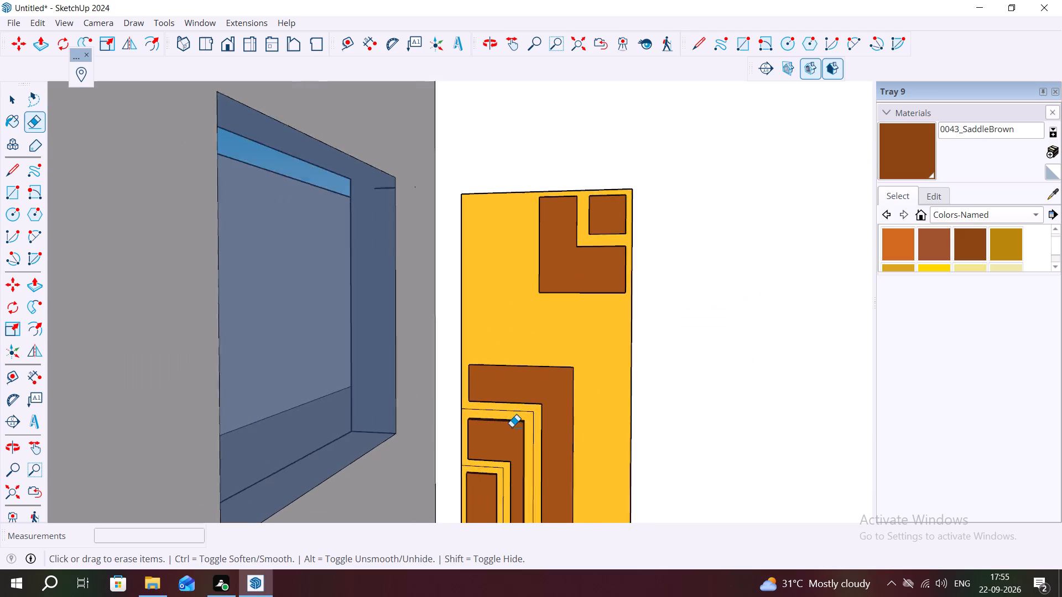
scroll(512, 427, up, 2)
click(529, 405)
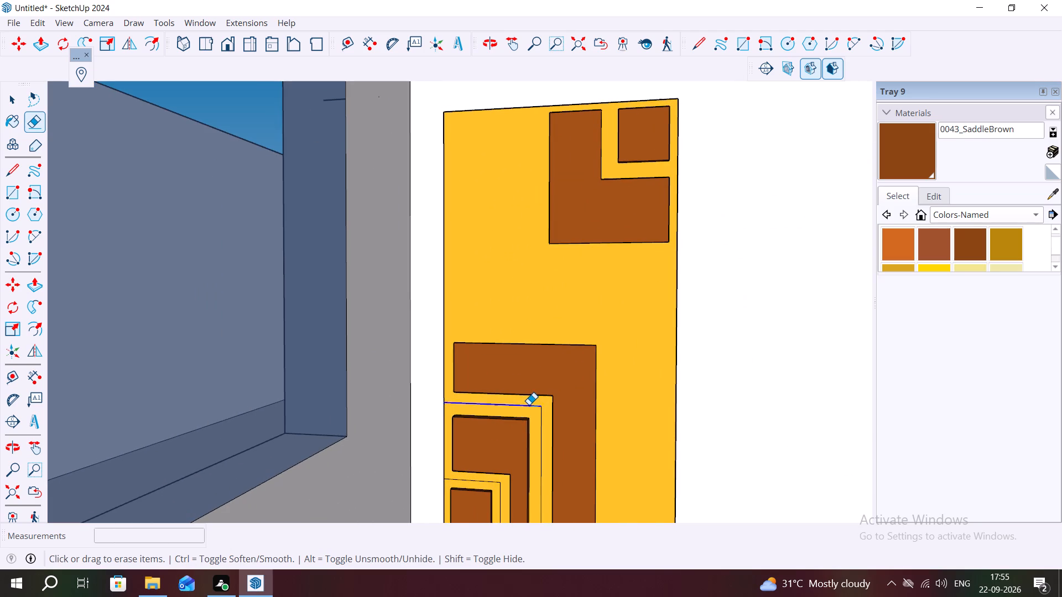
click(539, 417)
click(542, 417)
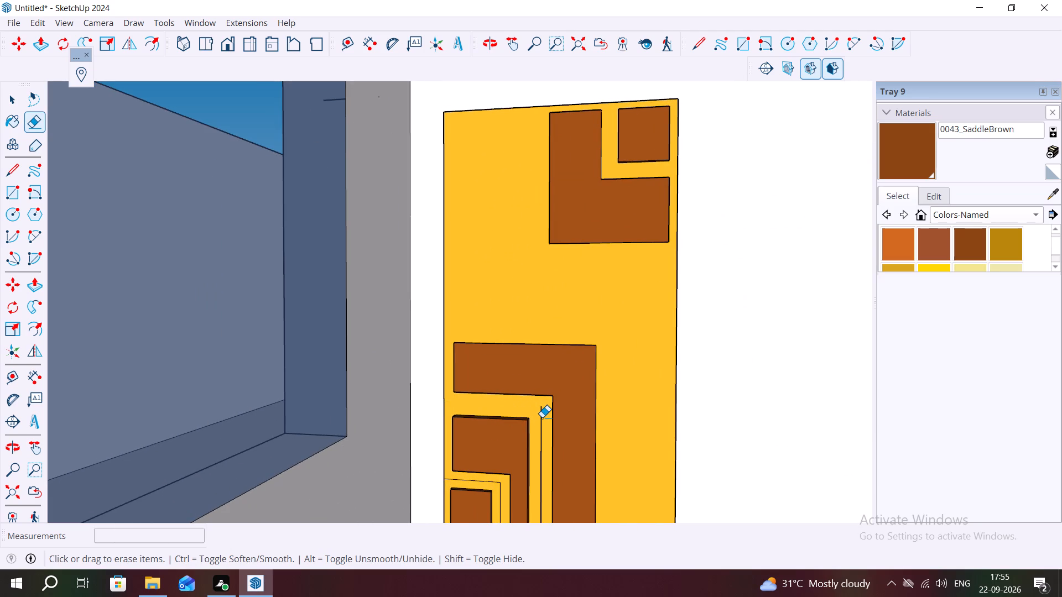
Erase the horizontal and vertical outline lines between the middle nested L-shape and the innermost raised block.
scroll(478, 480, up, 4)
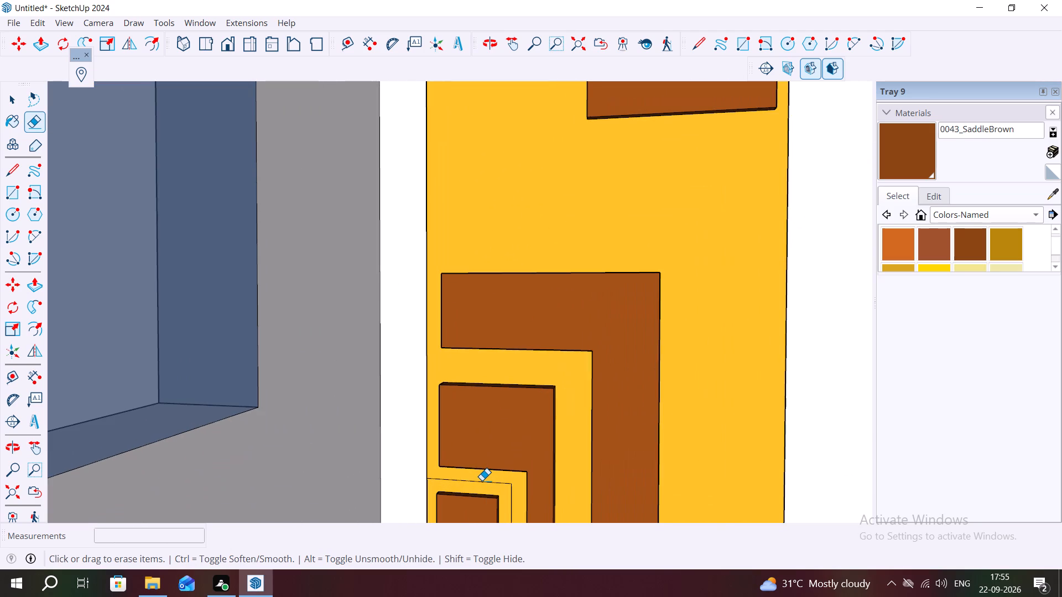
click(482, 480)
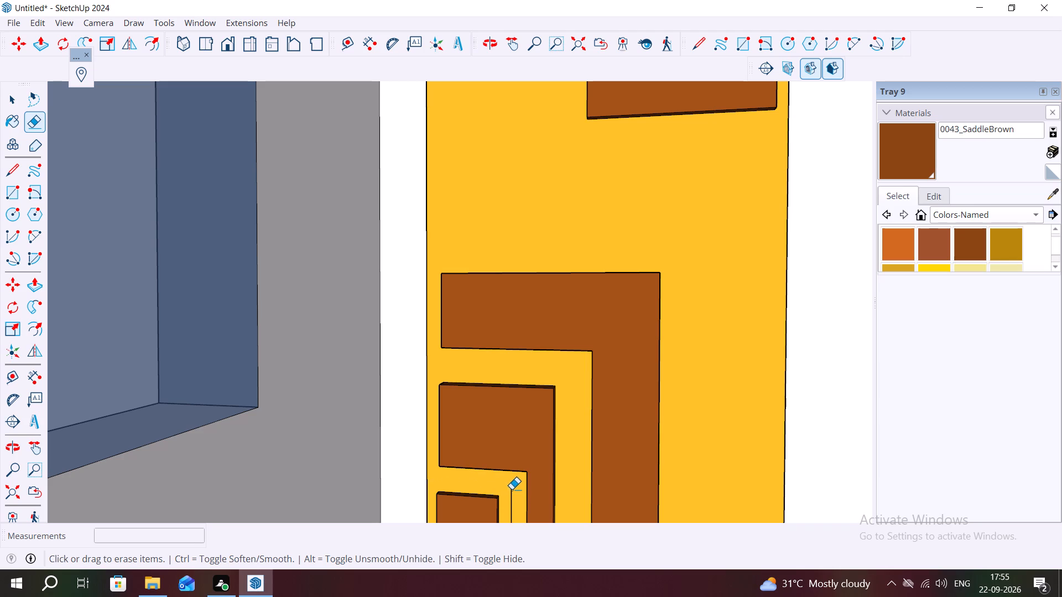
click(511, 492)
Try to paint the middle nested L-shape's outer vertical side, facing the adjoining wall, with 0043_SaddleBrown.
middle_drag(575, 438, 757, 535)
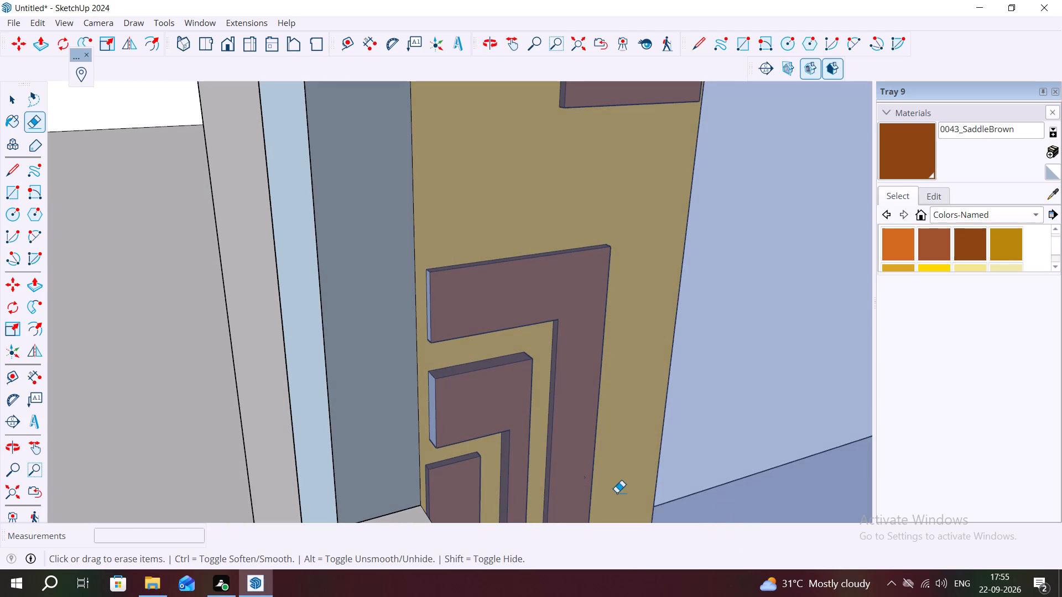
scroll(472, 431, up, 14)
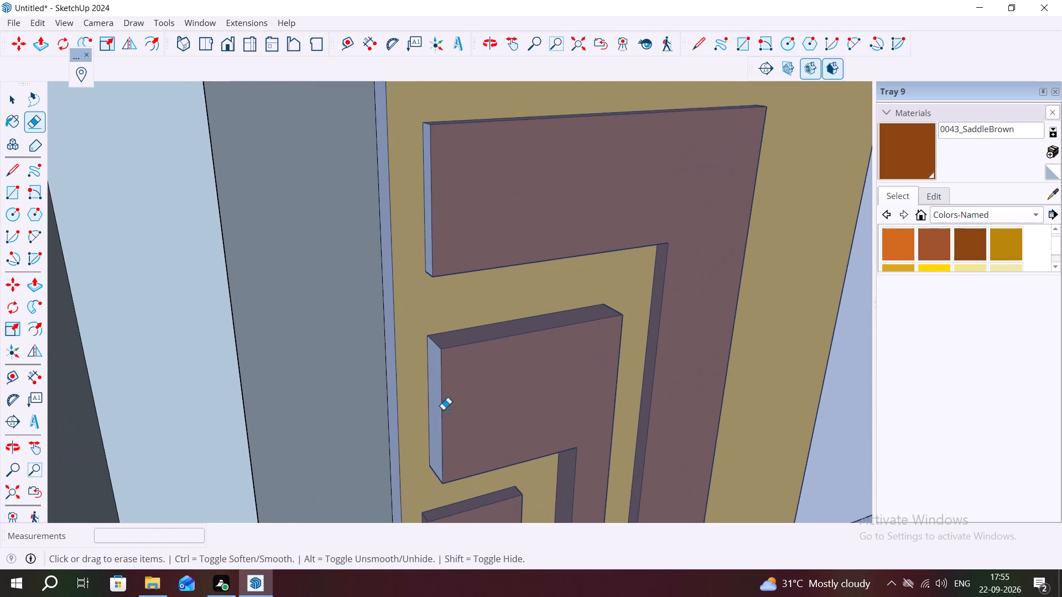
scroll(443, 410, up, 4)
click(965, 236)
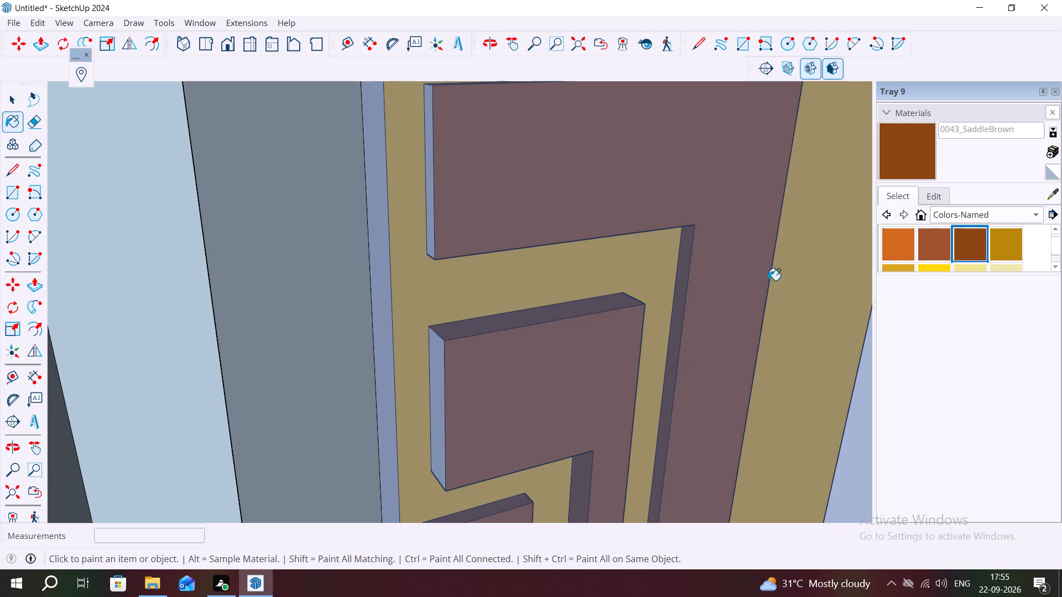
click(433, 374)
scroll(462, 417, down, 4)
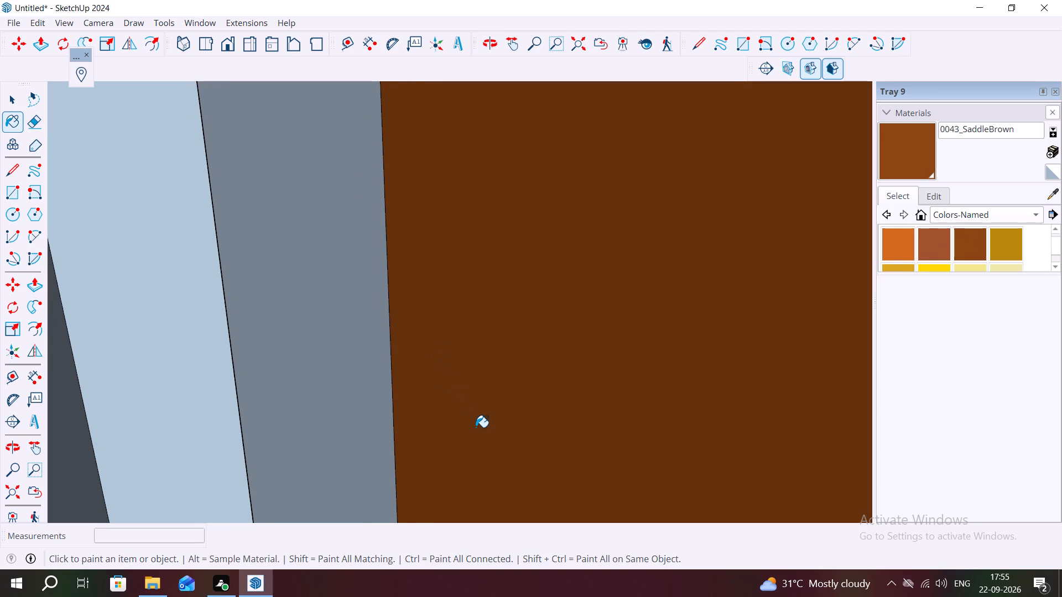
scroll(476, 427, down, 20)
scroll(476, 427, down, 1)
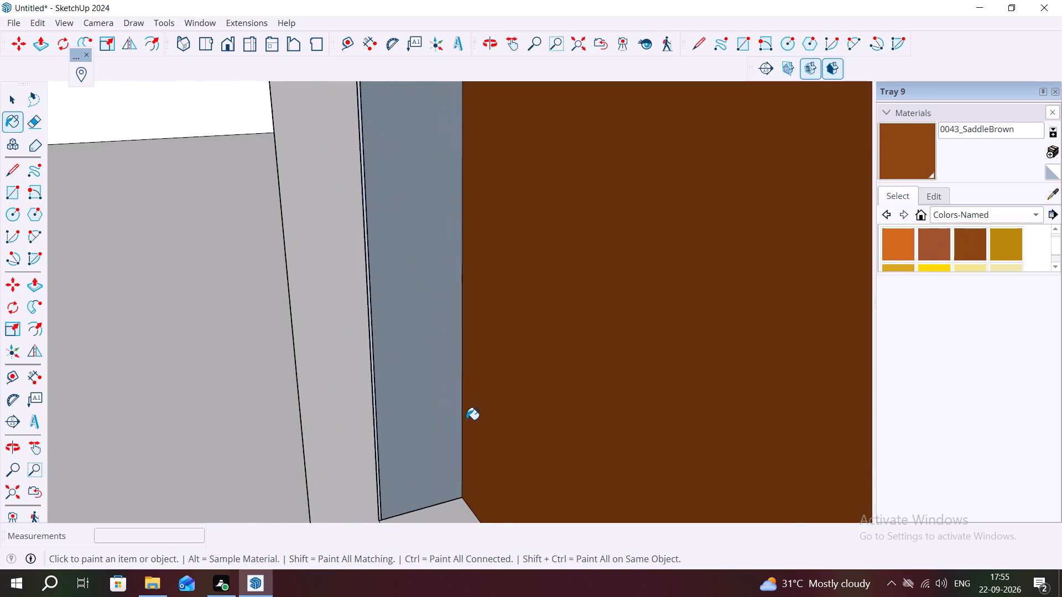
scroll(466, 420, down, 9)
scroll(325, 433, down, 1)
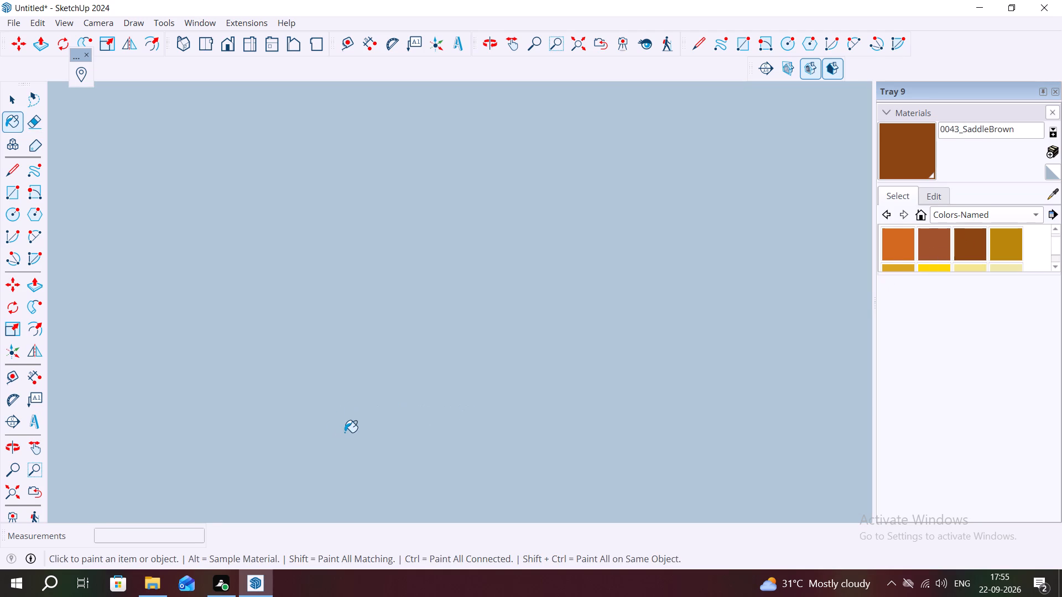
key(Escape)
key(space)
Paint the outer vertical sides of the middle nested L-shape and the largest lower L-shape, facing the adjoining wall, with 0043_SaddleBrown.
scroll(320, 485, down, 9)
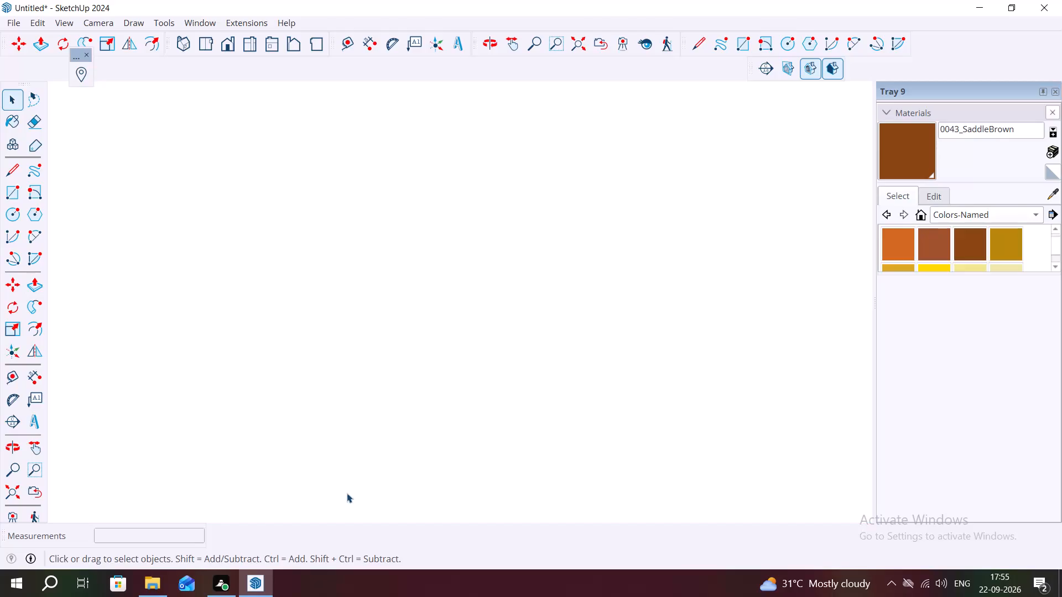
scroll(347, 493, down, 20)
scroll(347, 493, down, 2)
scroll(348, 494, down, 20)
scroll(348, 494, down, 2)
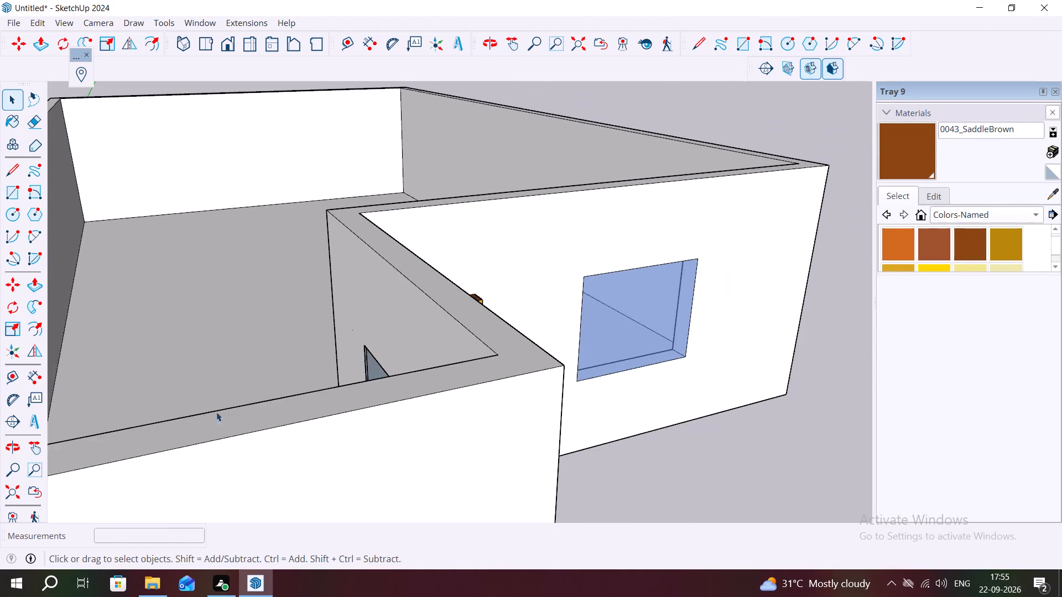
scroll(216, 412, down, 3)
scroll(109, 365, down, 6)
middle_drag(267, 410, 143, 401)
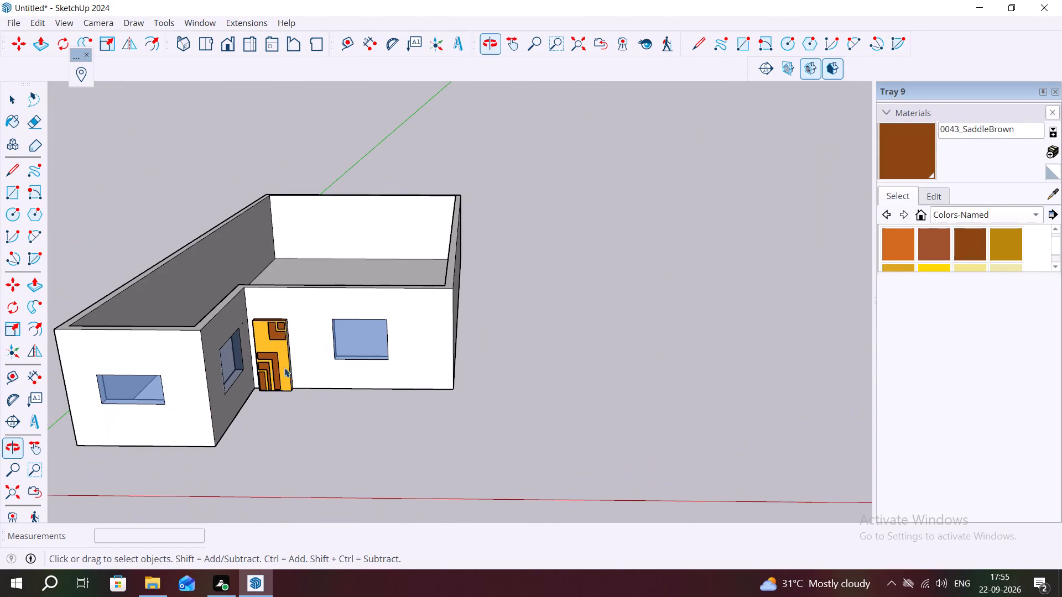
scroll(314, 357, up, 10)
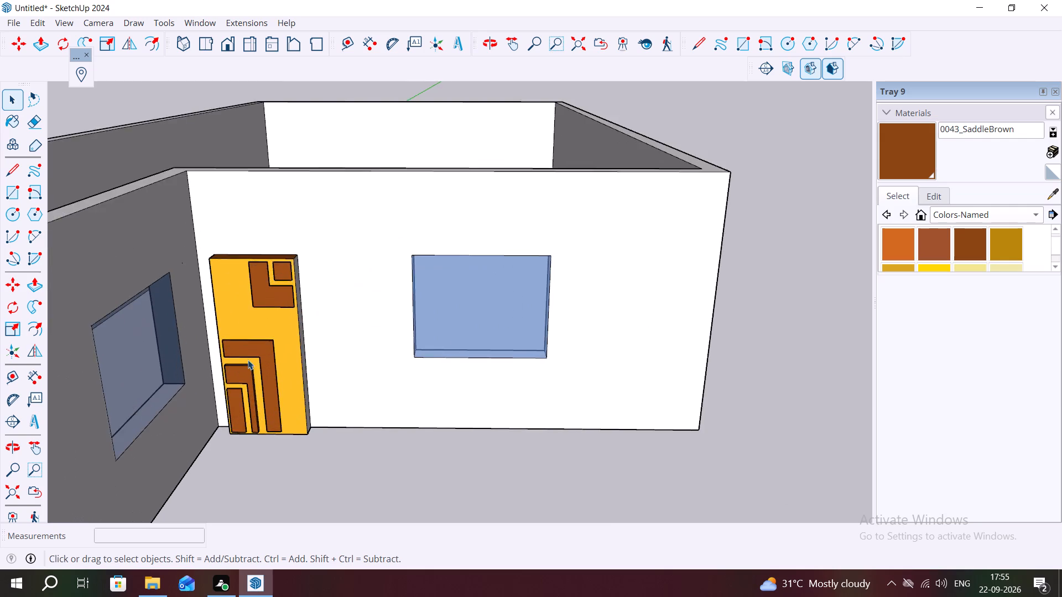
scroll(248, 360, up, 14)
middle_drag(220, 390, 293, 384)
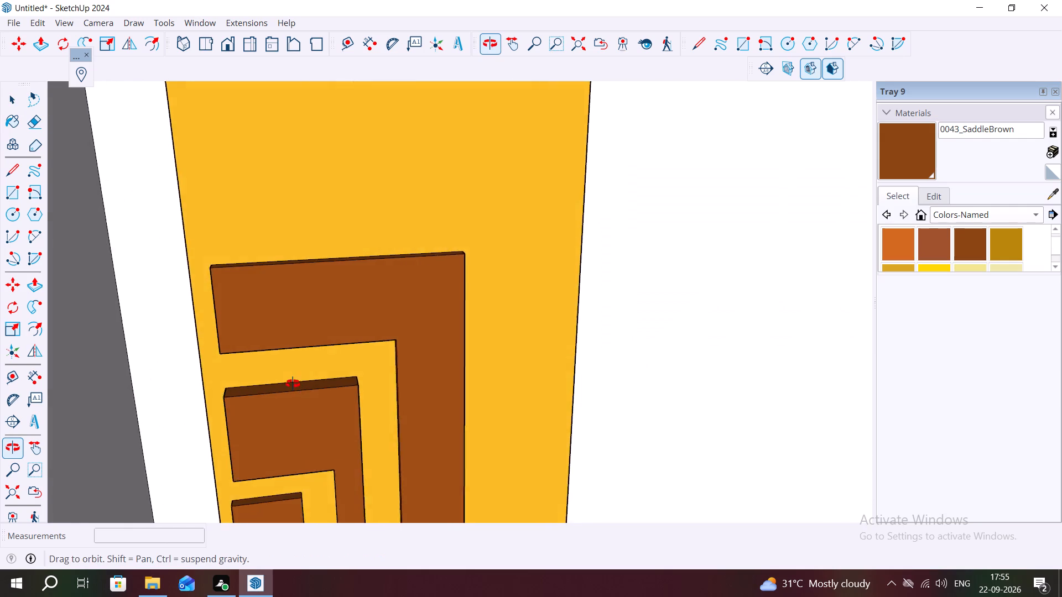
middle_drag(293, 384, 285, 379)
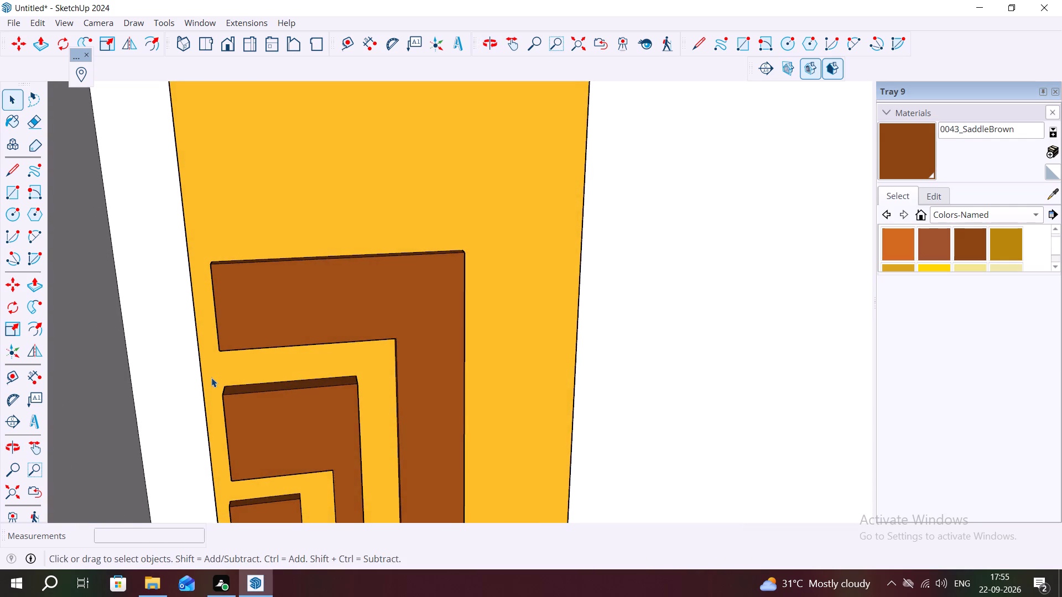
scroll(212, 376, up, 4)
middle_drag(220, 386, 308, 410)
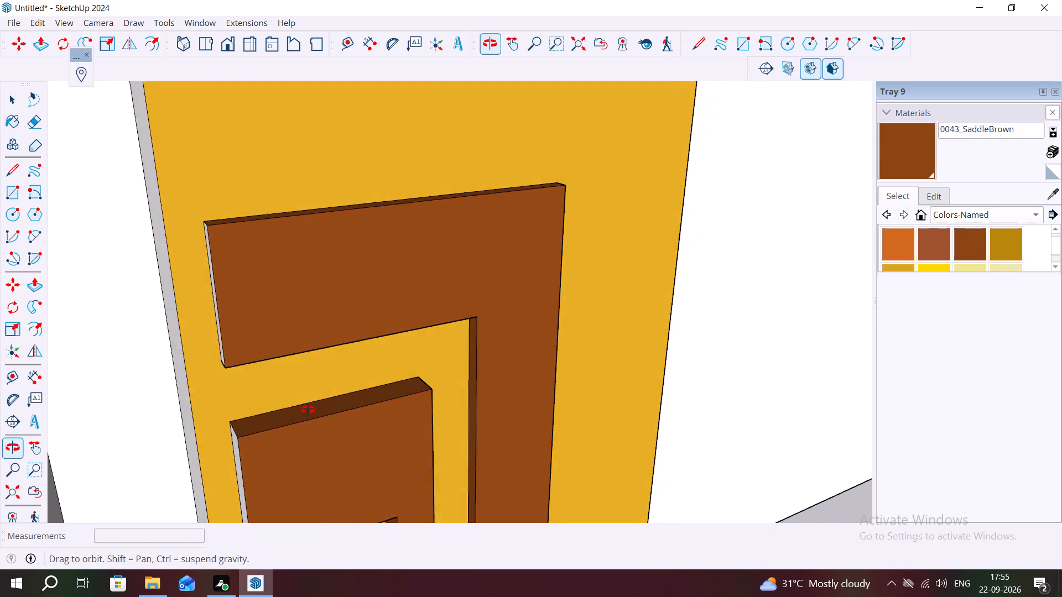
middle_drag(308, 410, 341, 415)
middle_drag(327, 420, 226, 425)
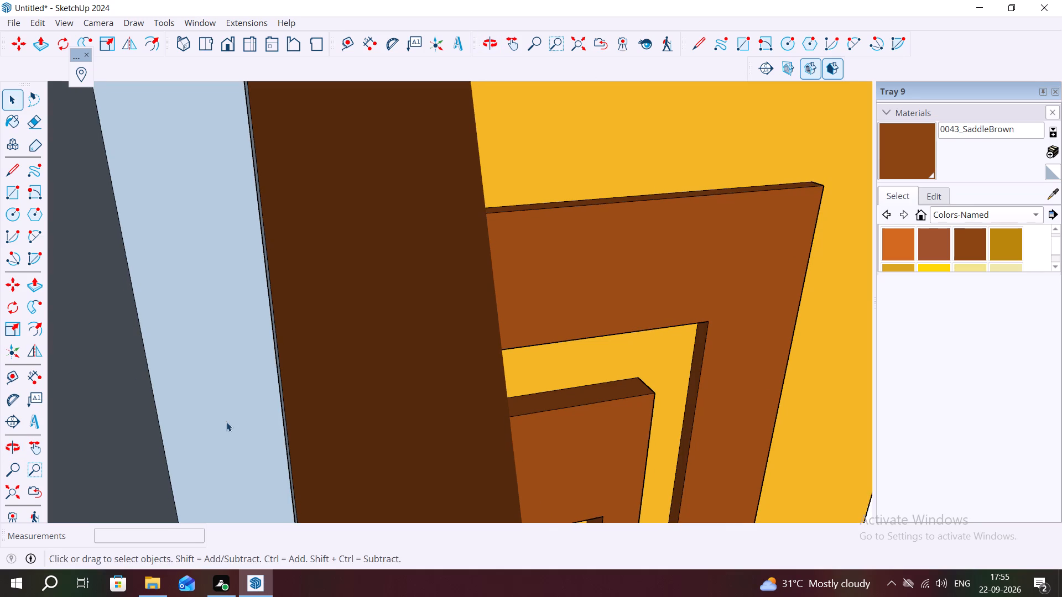
middle_drag(360, 405, 328, 412)
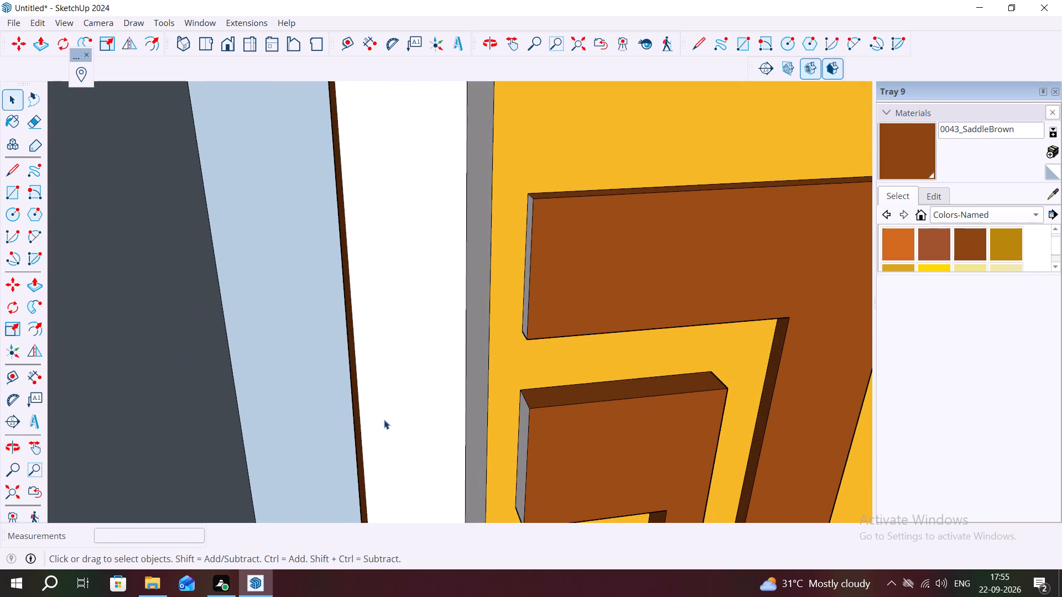
scroll(387, 421, down, 10)
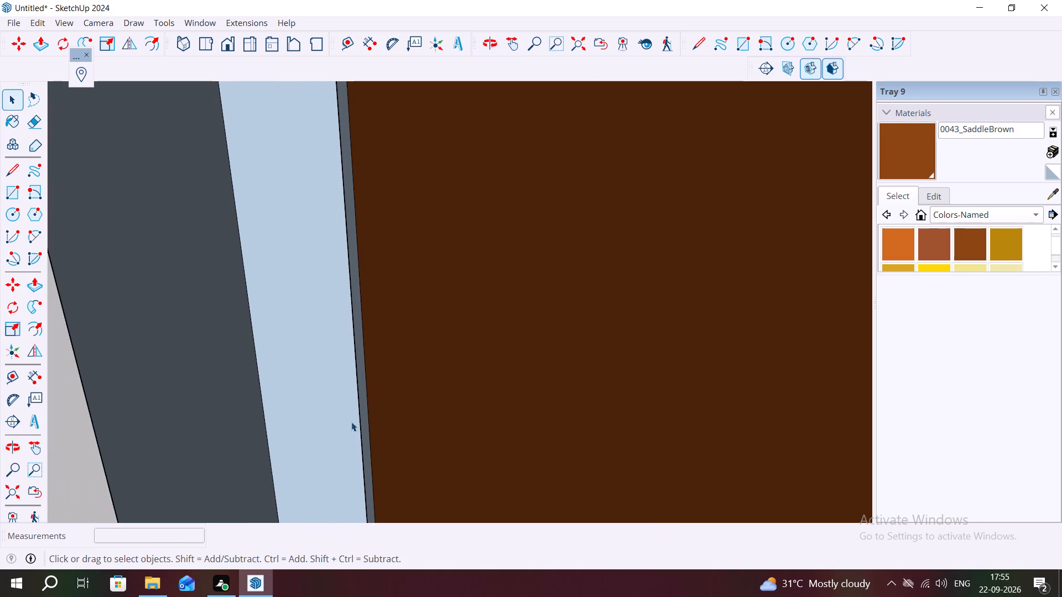
scroll(351, 422, down, 2)
middle_drag(450, 414, 382, 416)
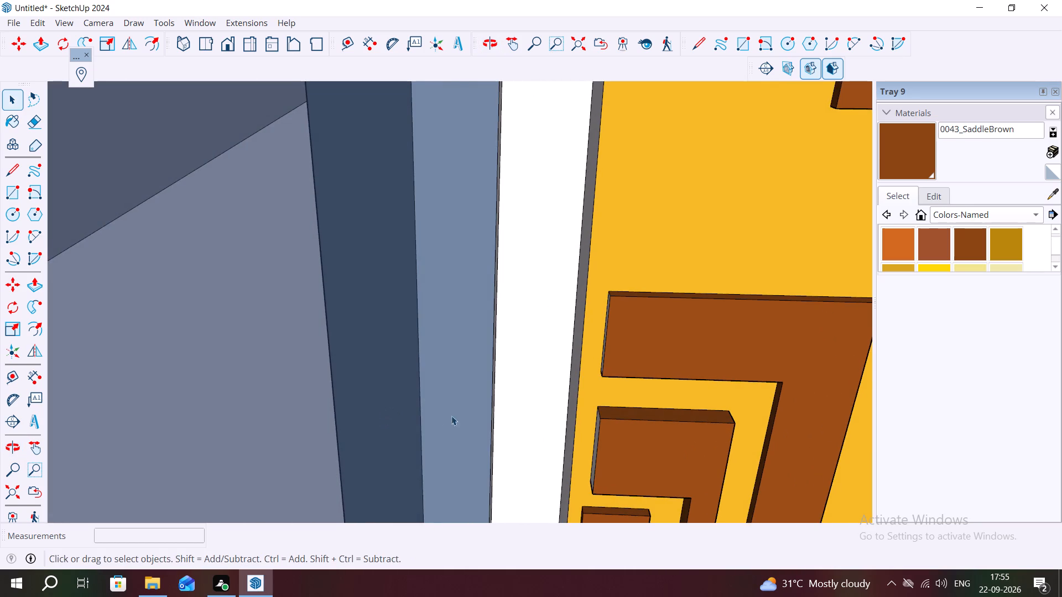
scroll(481, 410, down, 1)
scroll(536, 405, up, 3)
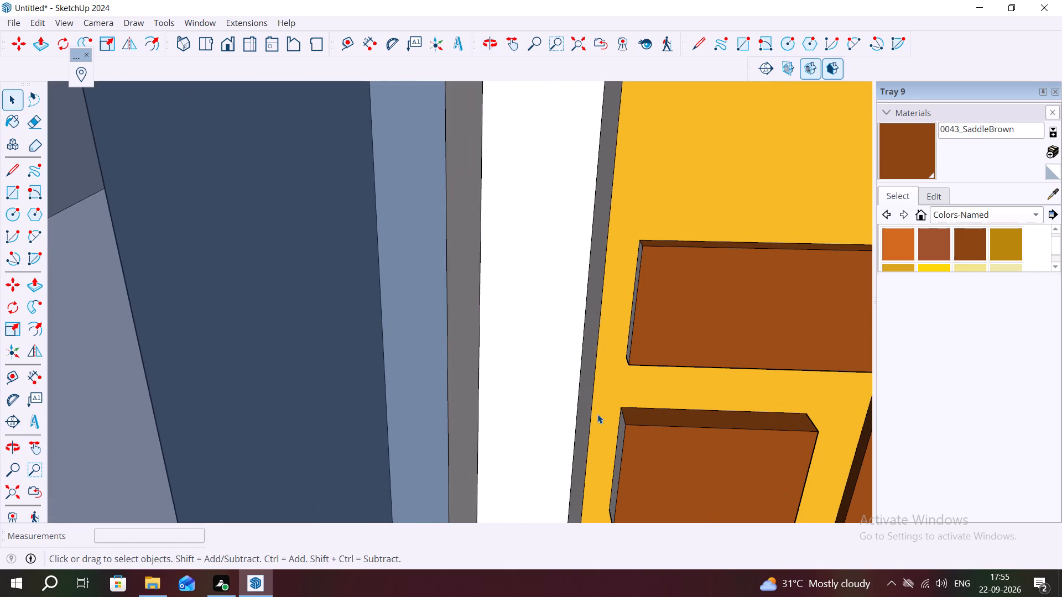
middle_drag(605, 416, 618, 430)
middle_drag(615, 430, 542, 447)
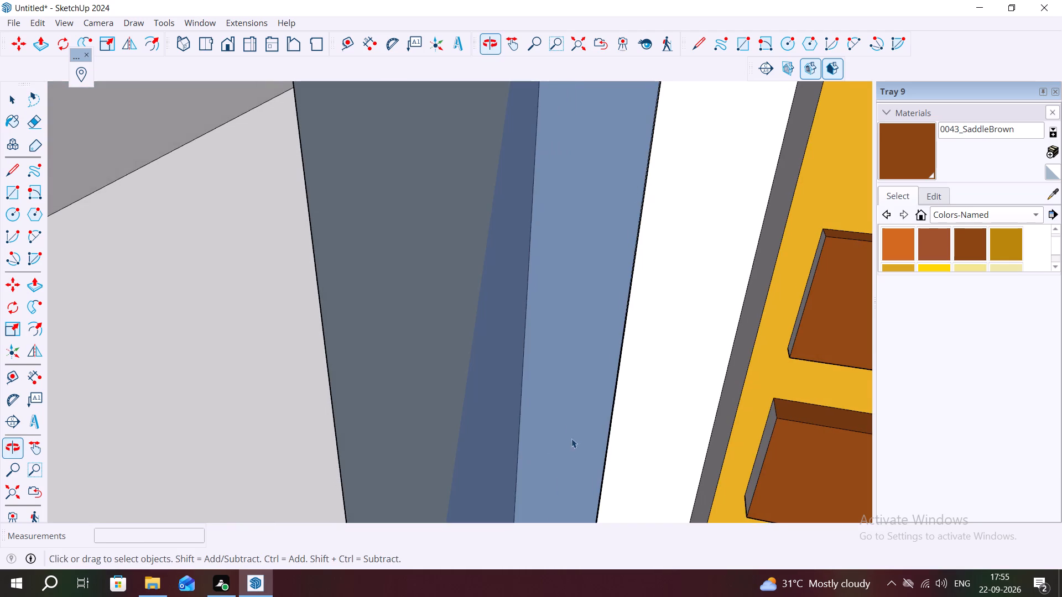
scroll(707, 479, up, 4)
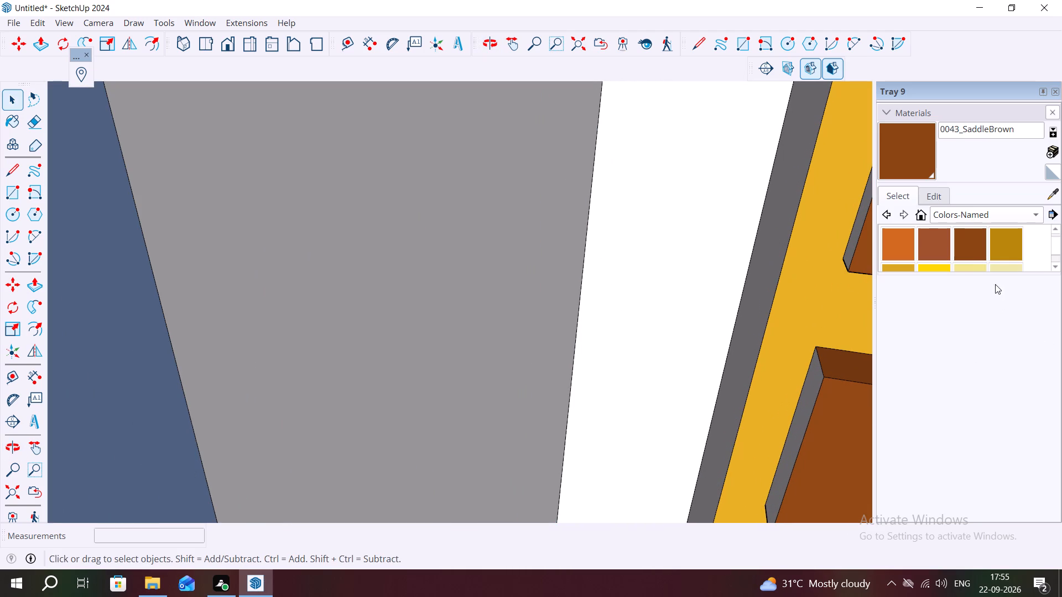
click(966, 250)
click(820, 373)
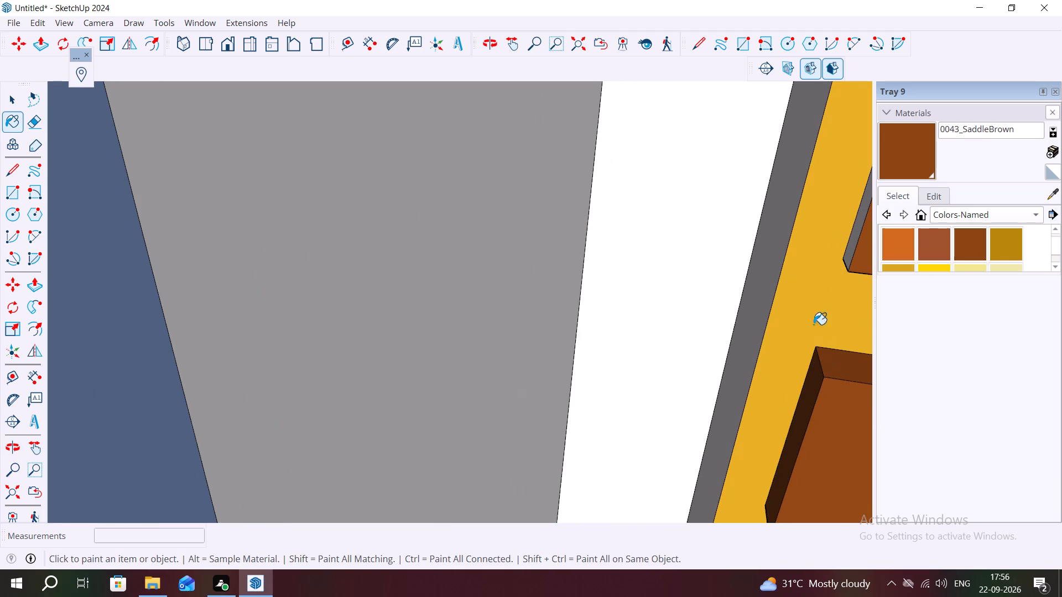
click(852, 247)
Examine the door panel's narrow outer sides and its gap to the adjoining wall for faces still unpainted.
scroll(707, 394, down, 2)
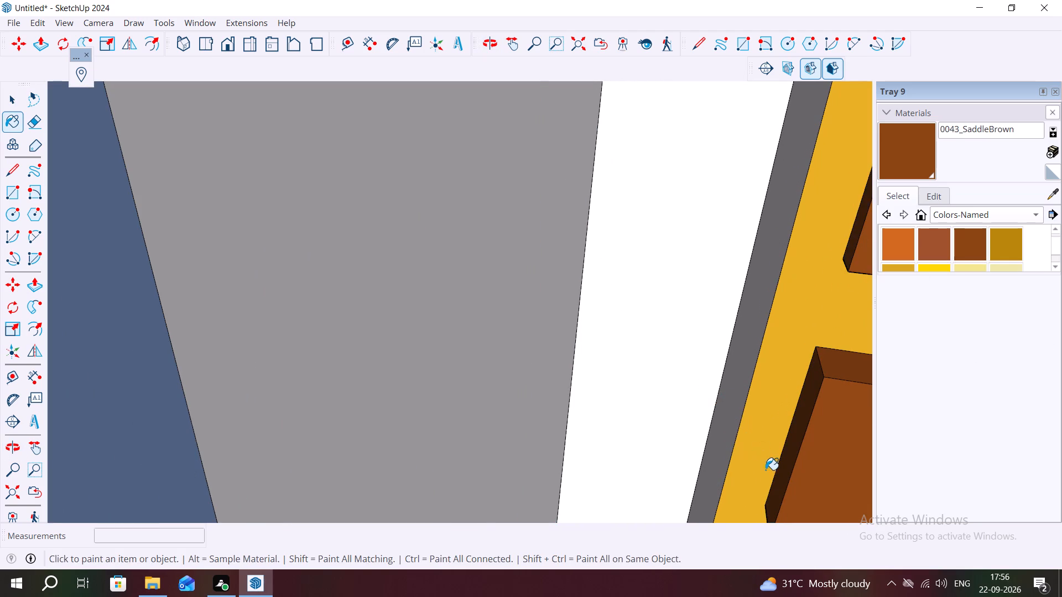
scroll(766, 471, down, 5)
middle_drag(790, 430, 731, 416)
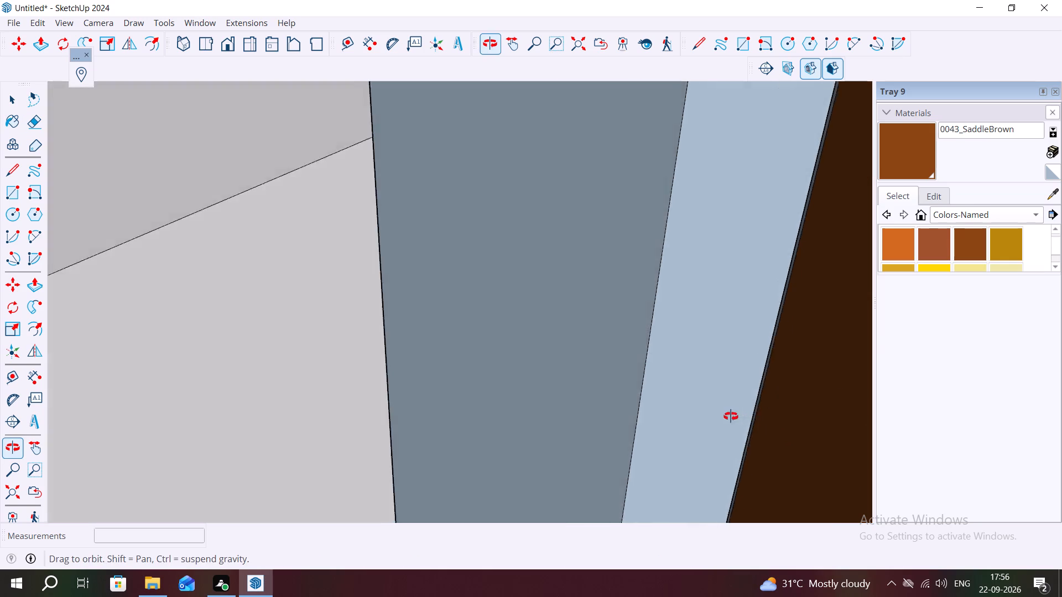
middle_drag(731, 416, 726, 415)
middle_click(717, 412)
middle_drag(710, 410, 660, 400)
middle_click(635, 397)
scroll(616, 451, down, 3)
scroll(671, 476, down, 9)
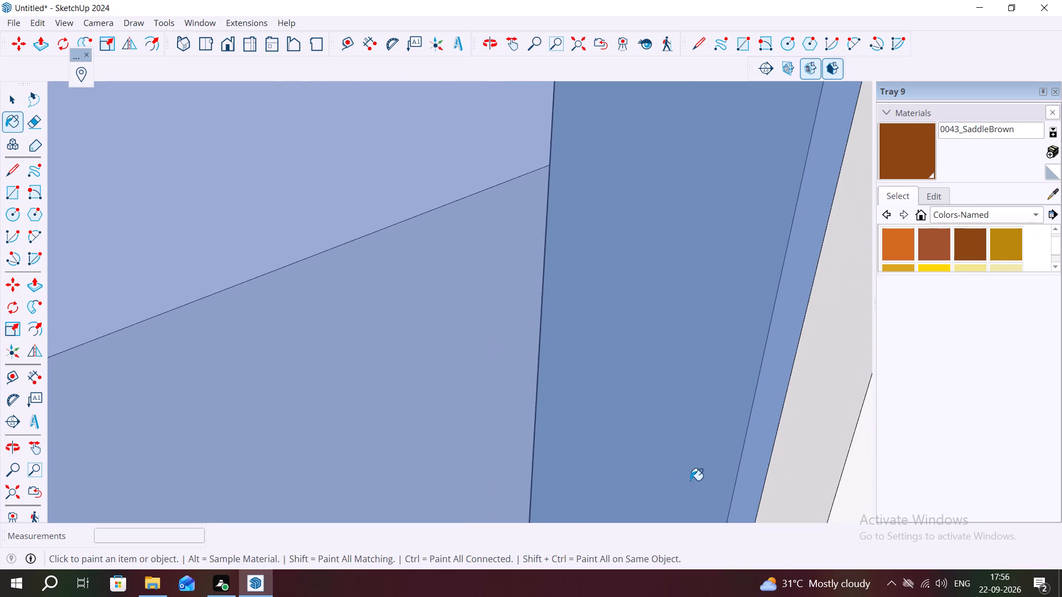
scroll(690, 480, down, 16)
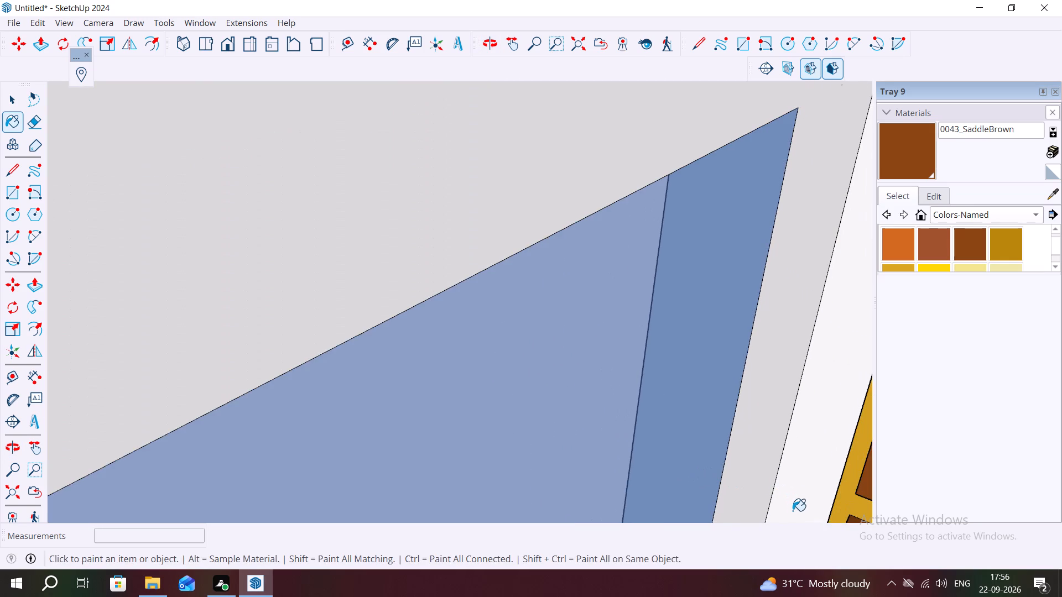
scroll(793, 511, up, 3)
scroll(798, 511, down, 10)
scroll(849, 450, down, 3)
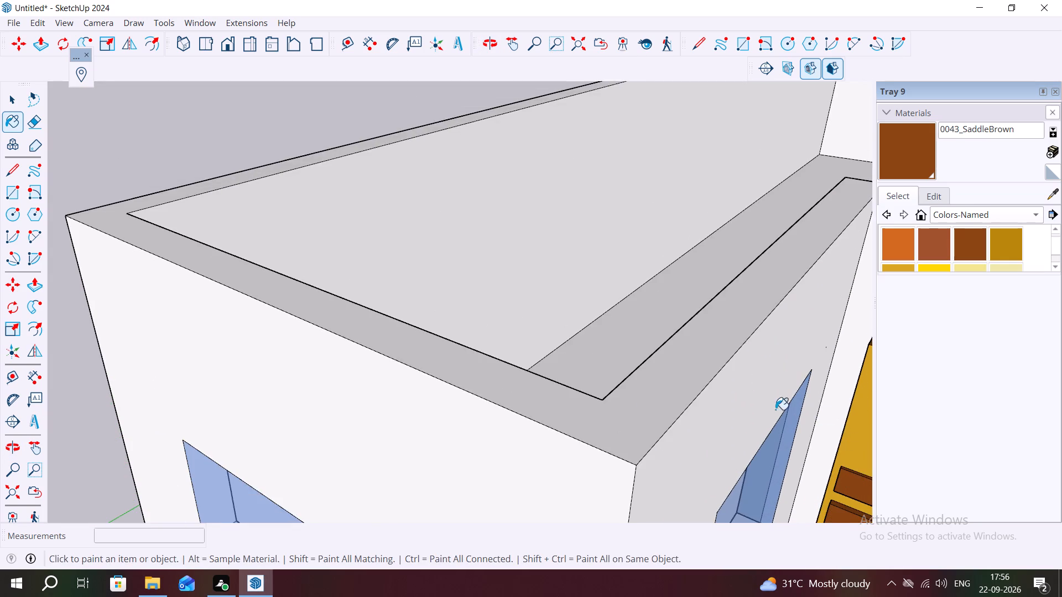
scroll(357, 347, down, 5)
scroll(51, 308, down, 3)
scroll(201, 368, down, 3)
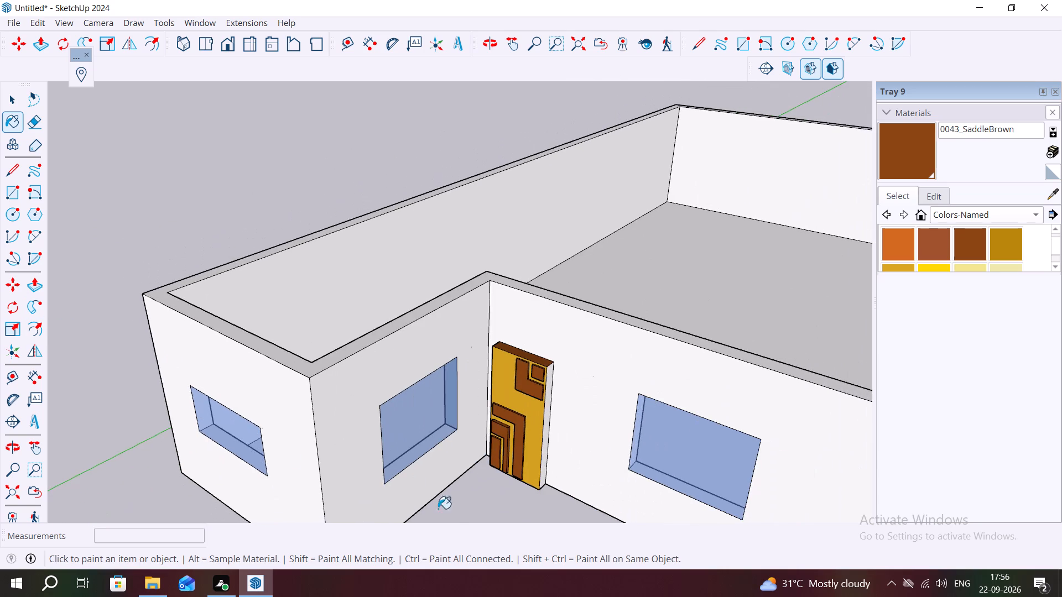
scroll(457, 515, up, 3)
scroll(502, 473, up, 7)
scroll(487, 412, up, 1)
middle_drag(487, 412, 568, 437)
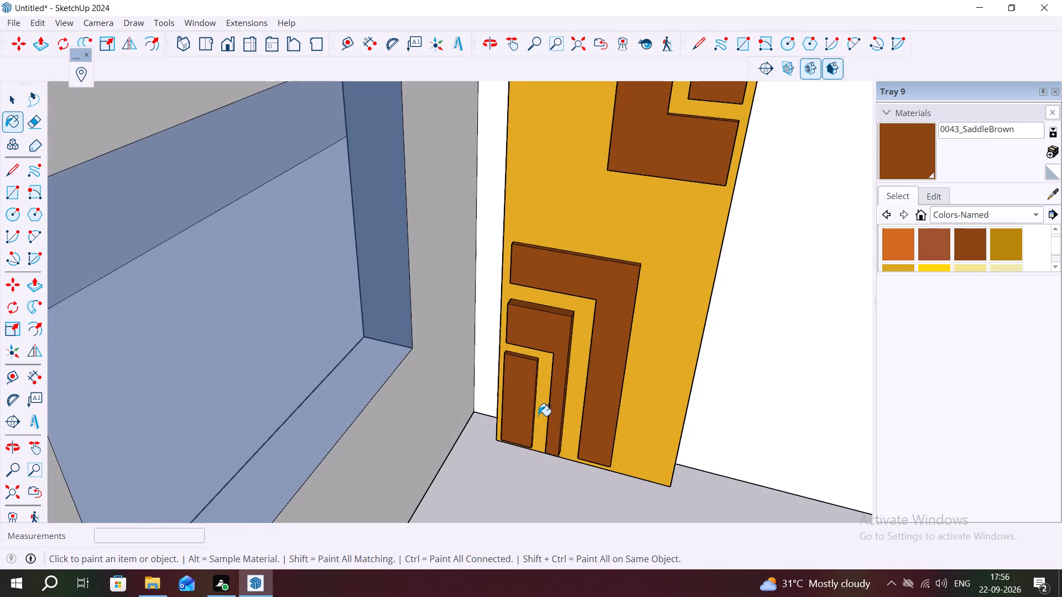
scroll(520, 402, up, 8)
middle_drag(488, 386, 502, 387)
scroll(483, 364, up, 2)
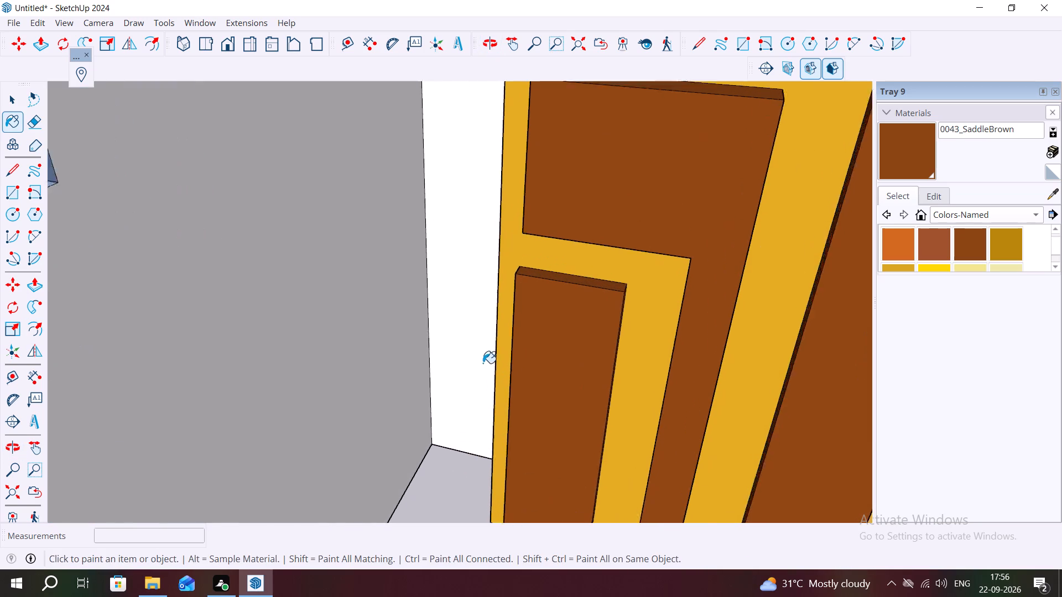
scroll(483, 363, up, 4)
middle_drag(482, 366, 581, 399)
scroll(570, 416, down, 6)
scroll(638, 429, down, 6)
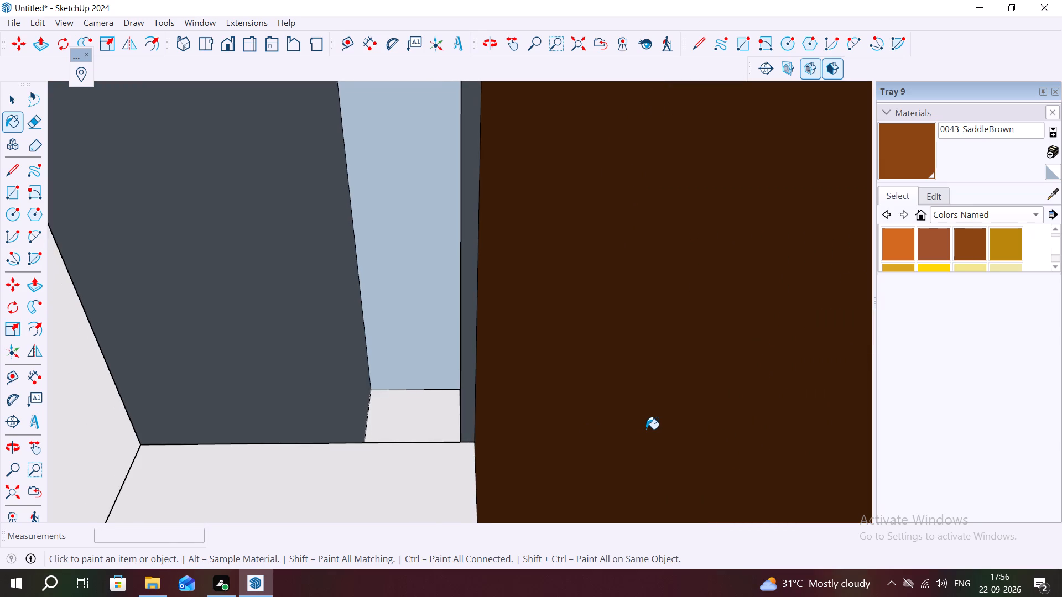
middle_drag(641, 428, 482, 402)
scroll(455, 415, down, 12)
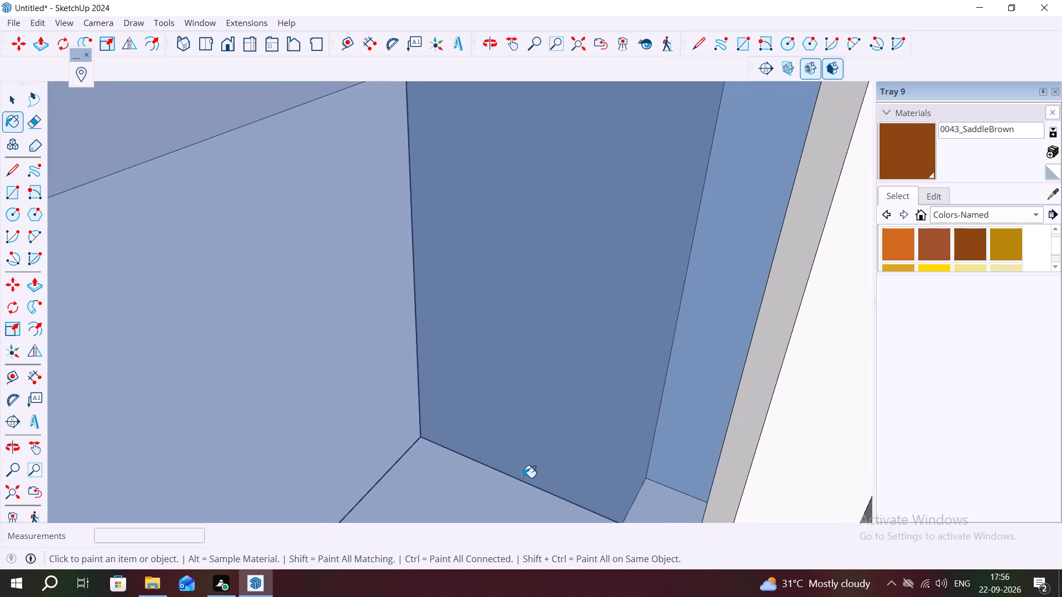
scroll(523, 478, down, 13)
scroll(647, 459, down, 10)
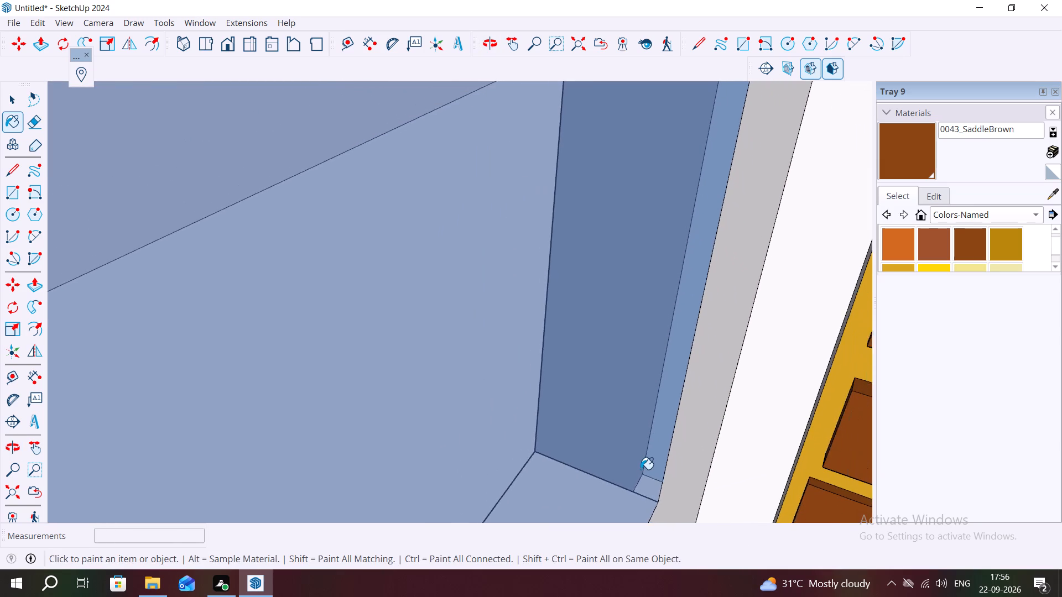
scroll(641, 469, down, 15)
scroll(763, 392, down, 2)
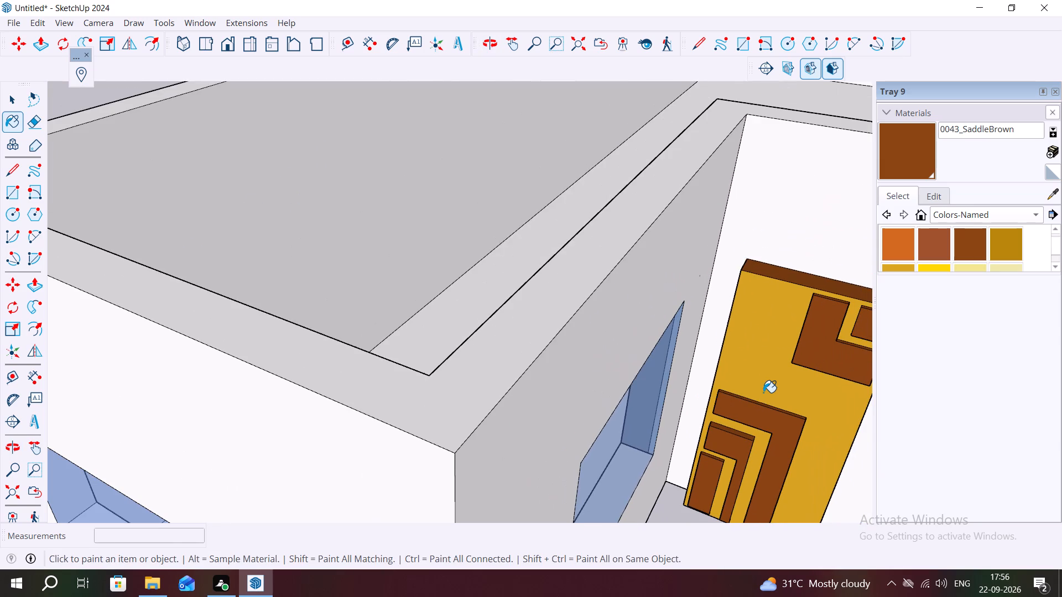
scroll(738, 381, up, 1)
scroll(674, 428, down, 6)
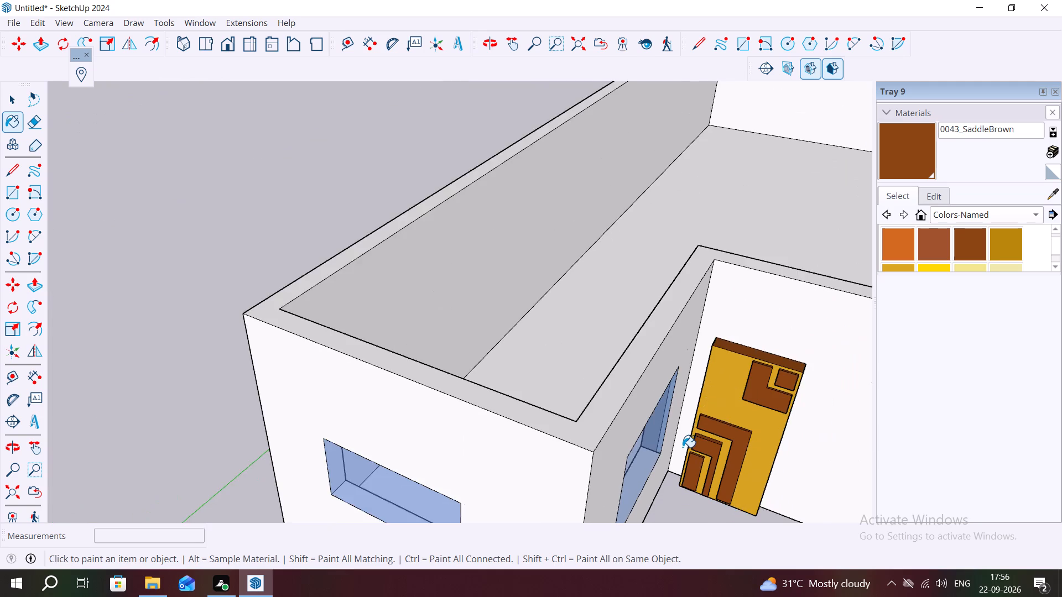
scroll(733, 454, down, 1)
Paint the door panel's narrow vertical side, on the side away from the wall corner, with 0043_SaddleBrown.
middle_drag(756, 454, 720, 417)
scroll(830, 468, up, 3)
scroll(786, 439, up, 4)
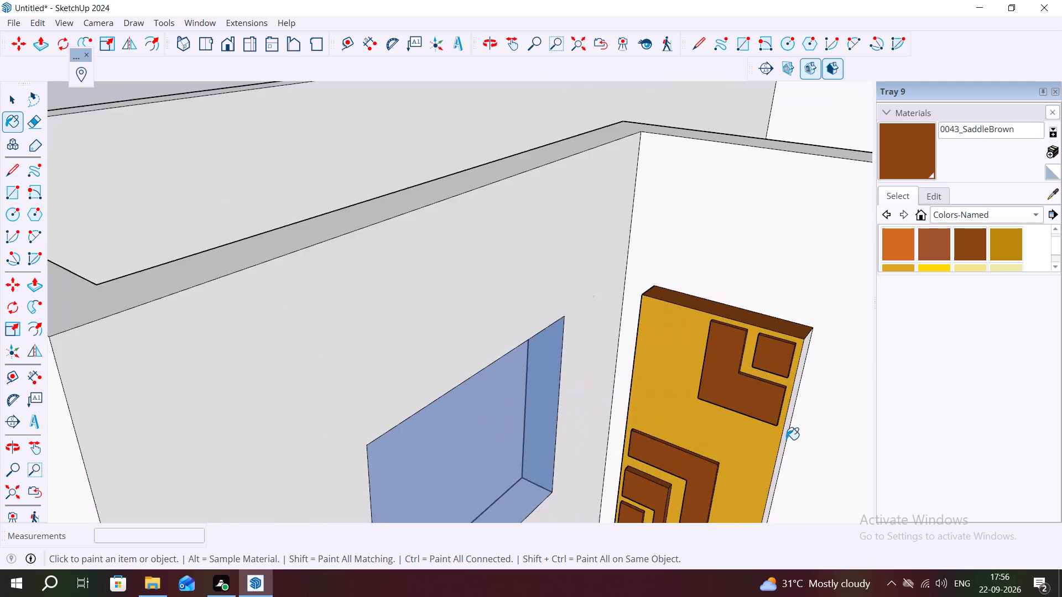
scroll(786, 439, up, 4)
click(783, 442)
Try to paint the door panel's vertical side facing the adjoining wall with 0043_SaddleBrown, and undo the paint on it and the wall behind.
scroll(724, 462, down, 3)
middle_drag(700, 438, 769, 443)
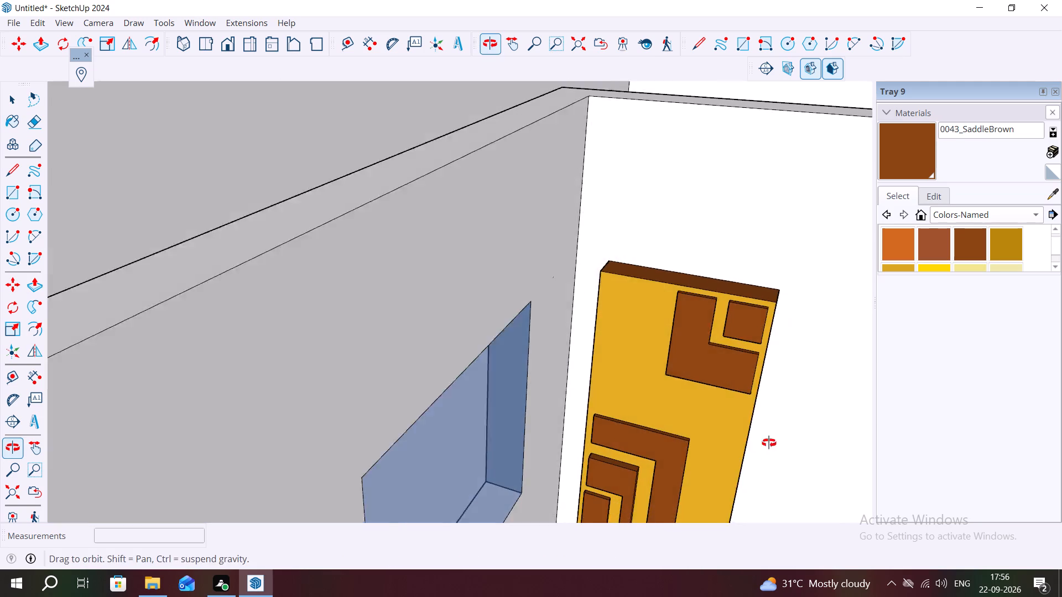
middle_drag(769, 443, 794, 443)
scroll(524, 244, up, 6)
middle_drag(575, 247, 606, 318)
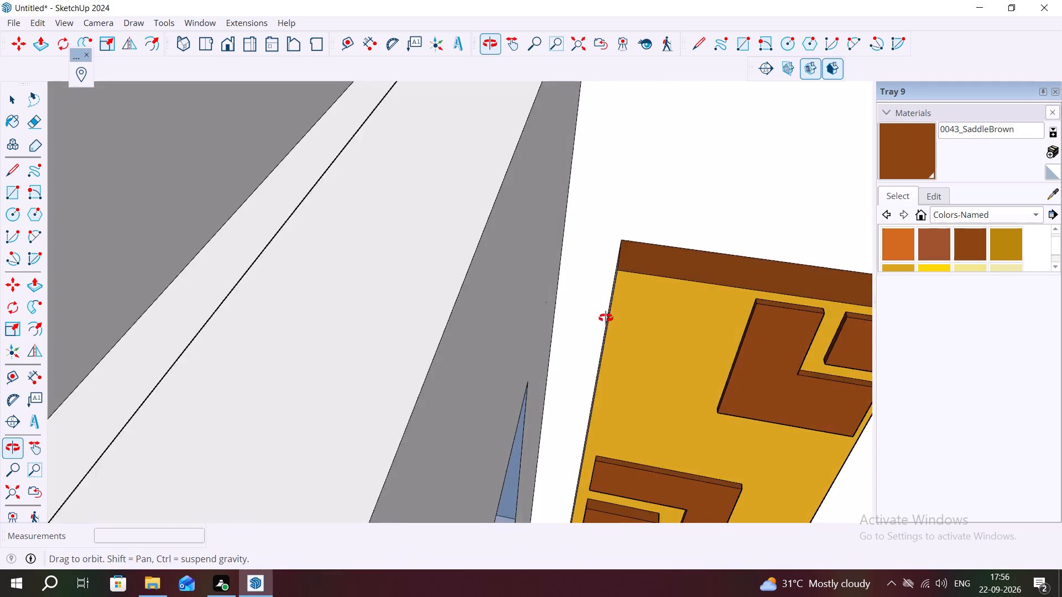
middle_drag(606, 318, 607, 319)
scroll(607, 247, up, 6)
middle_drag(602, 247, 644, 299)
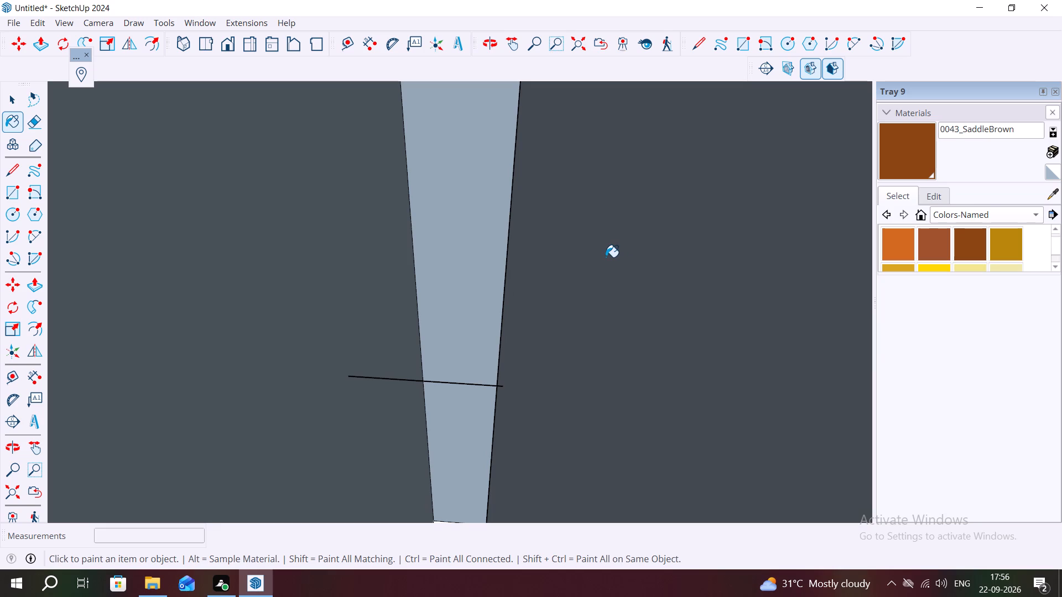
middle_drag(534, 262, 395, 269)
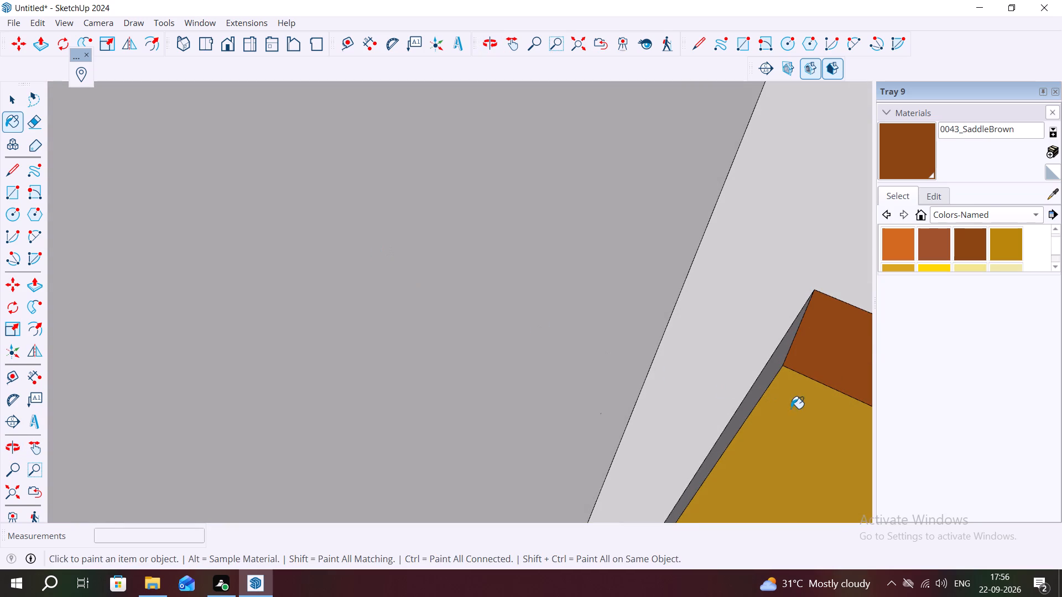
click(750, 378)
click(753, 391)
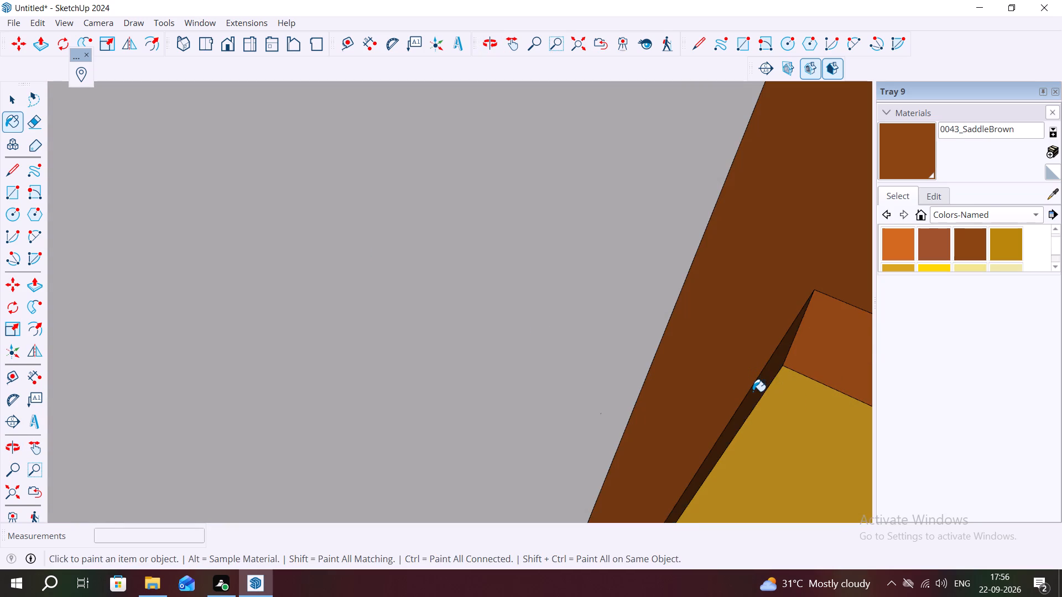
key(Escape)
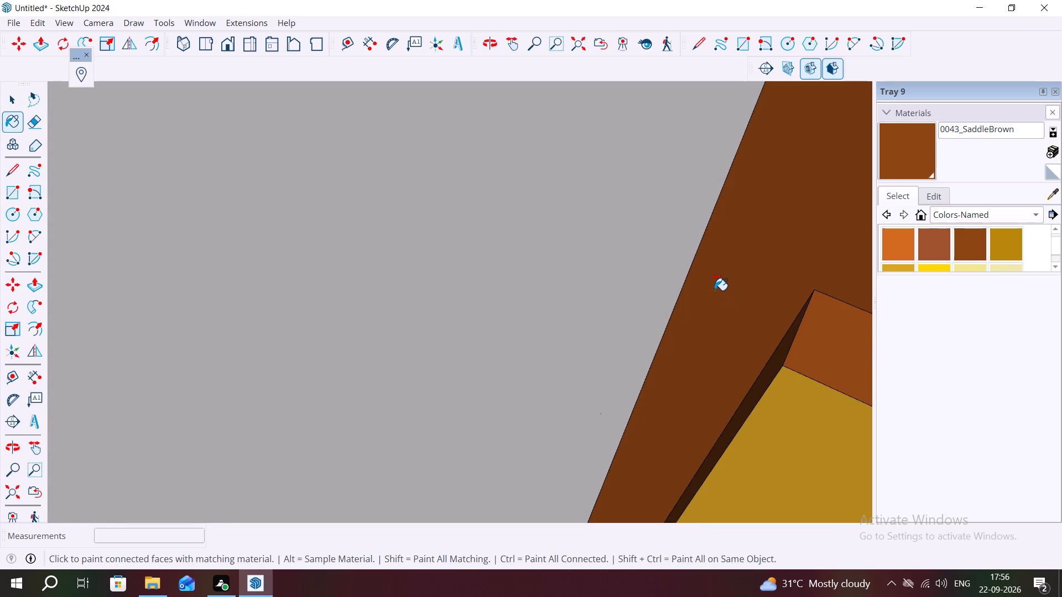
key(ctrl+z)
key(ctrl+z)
Paint only the door panel's narrow vertical side facing the adjoining wall with 0043_SaddleBrown.
click(764, 383)
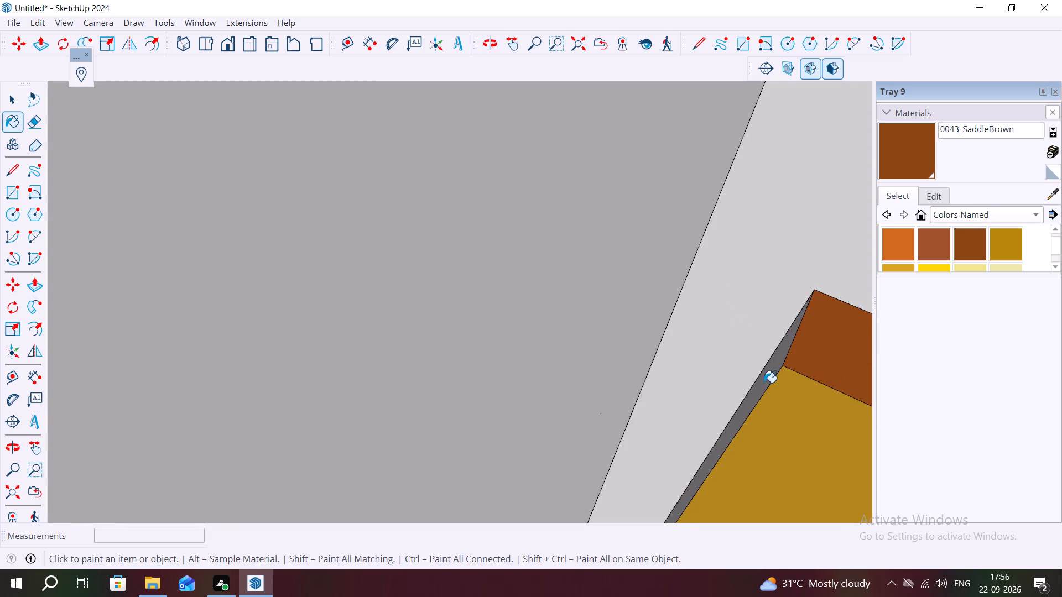
scroll(690, 384, down, 4)
scroll(662, 297, down, 3)
key(Escape)
key(space)
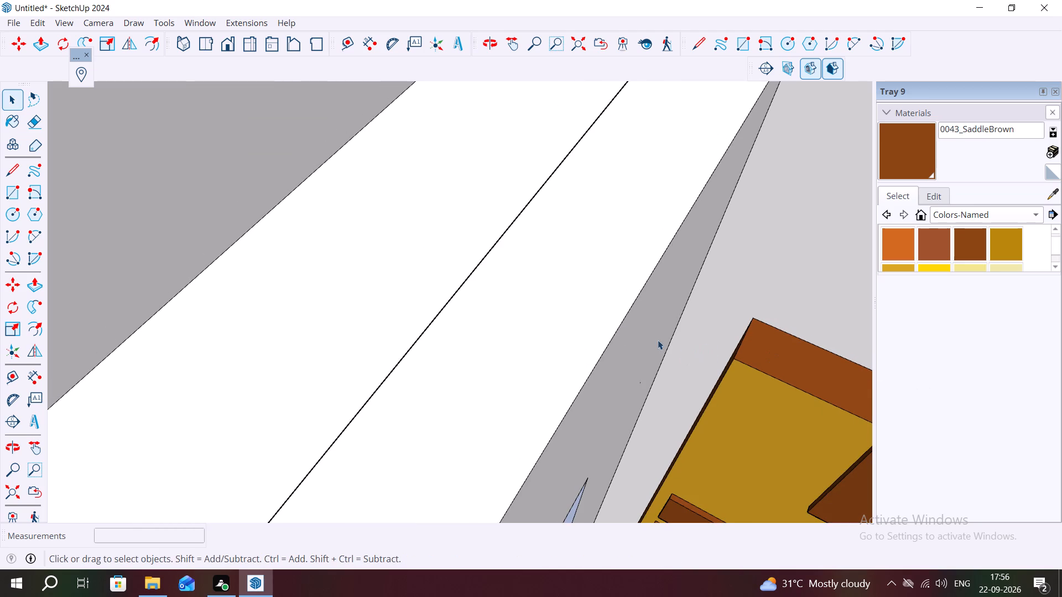
Draw vertical lines about 3' long from both upper corners of the window beside the door to the wall's top edge.
scroll(310, 225, down, 16)
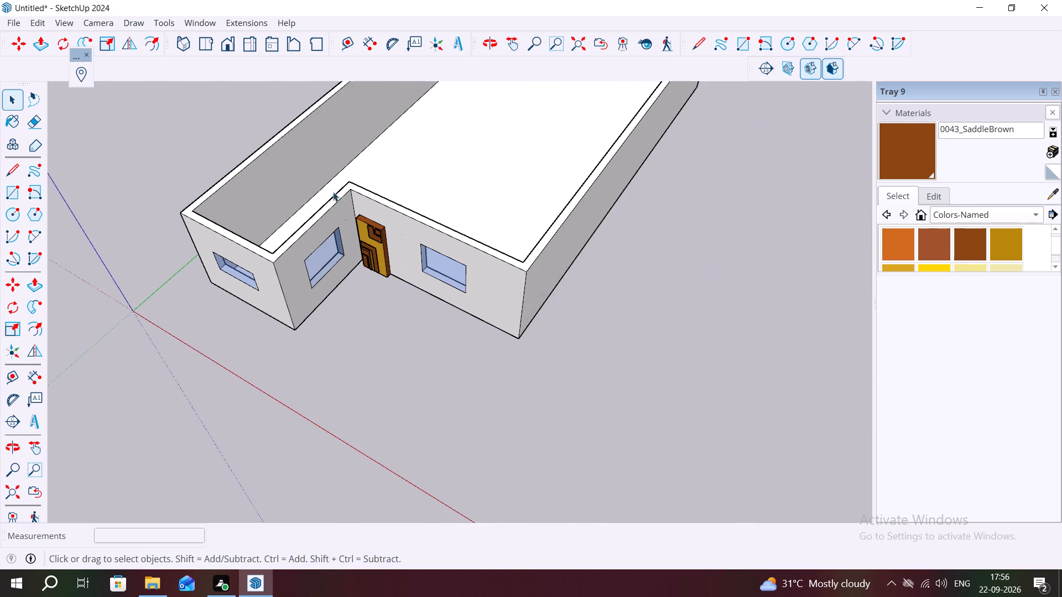
middle_drag(374, 223, 434, 243)
scroll(435, 240, down, 6)
middle_drag(388, 260, 425, 231)
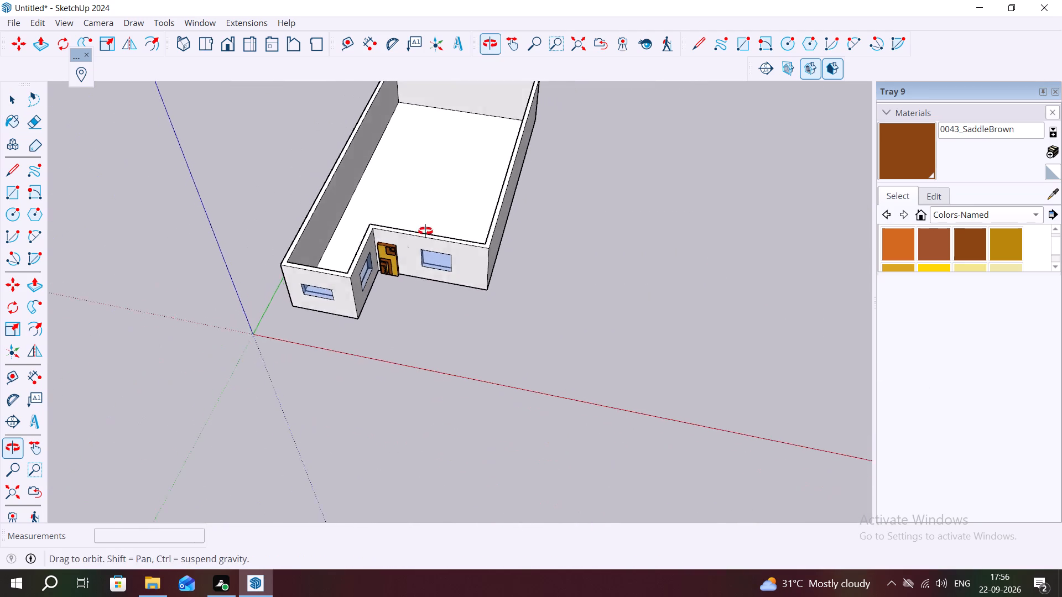
middle_drag(425, 231, 425, 228)
scroll(441, 248, up, 11)
middle_click(425, 242)
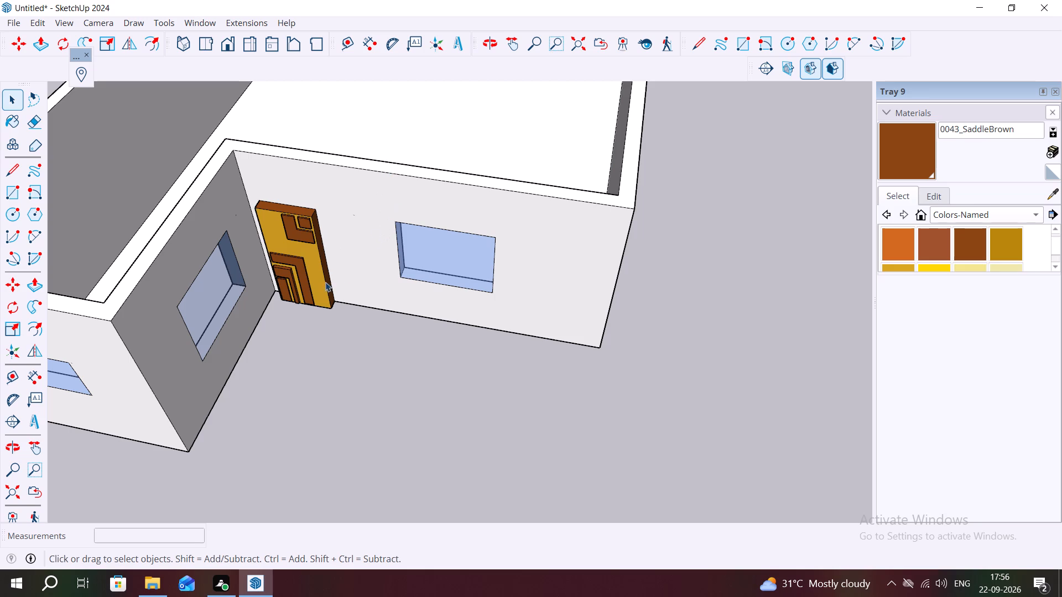
key(l)
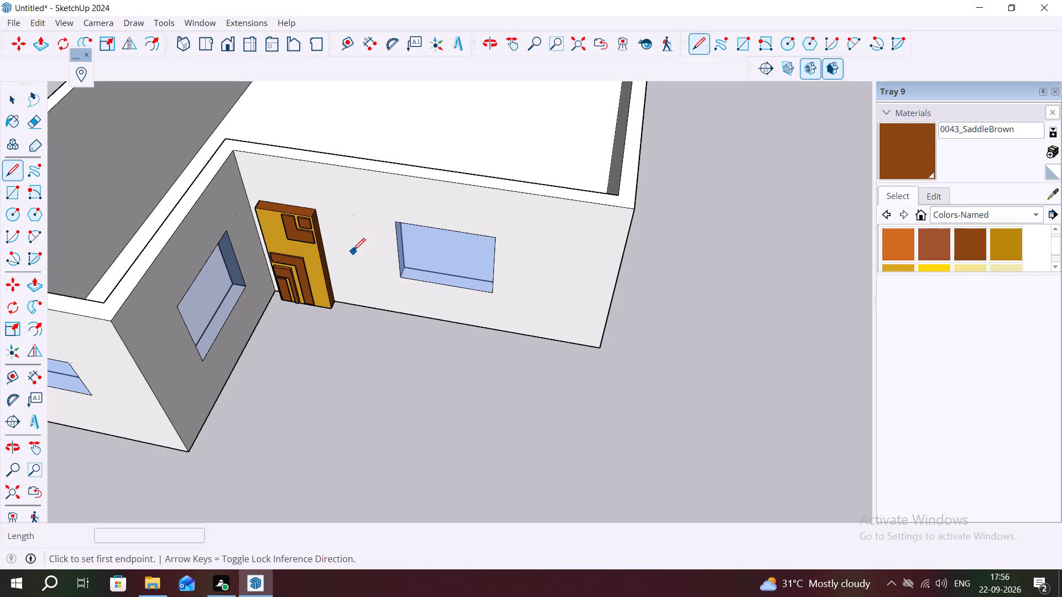
scroll(352, 140, up, 7)
middle_drag(386, 187, 408, 179)
scroll(314, 191, down, 3)
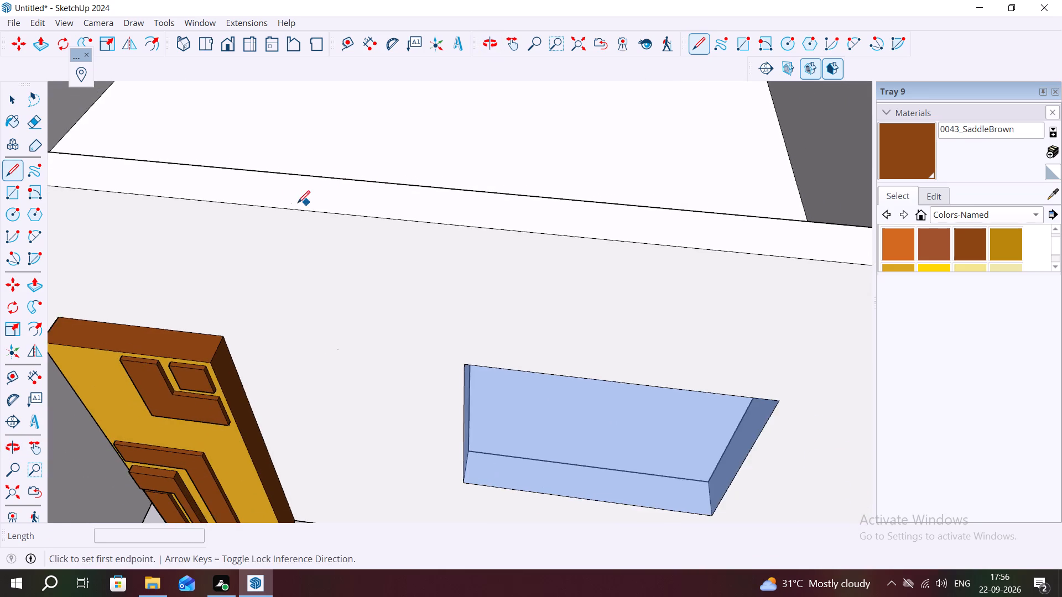
scroll(212, 201, down, 2)
scroll(3, 195, down, 11)
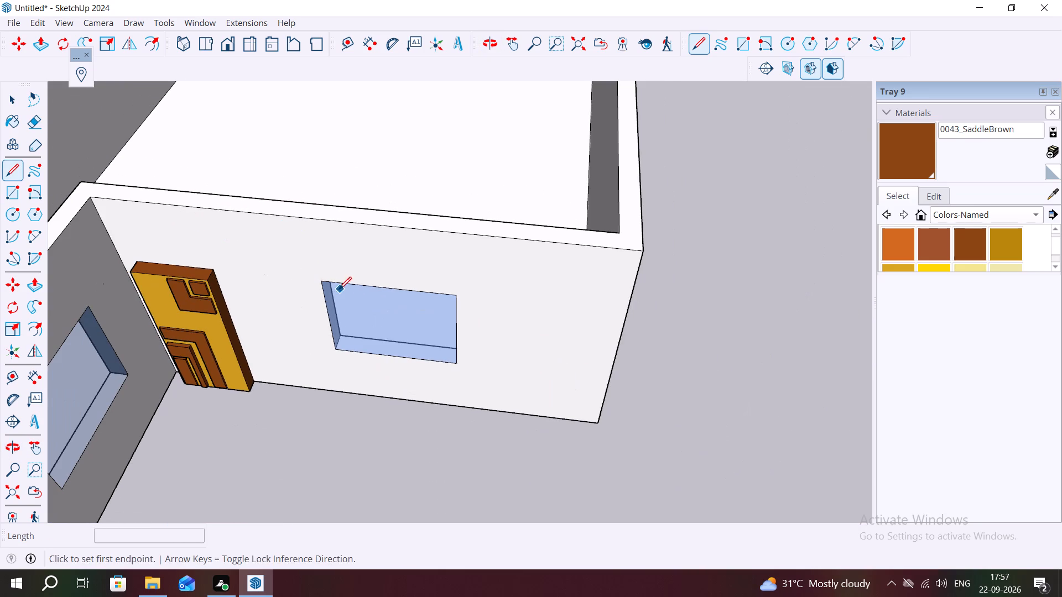
click(320, 281)
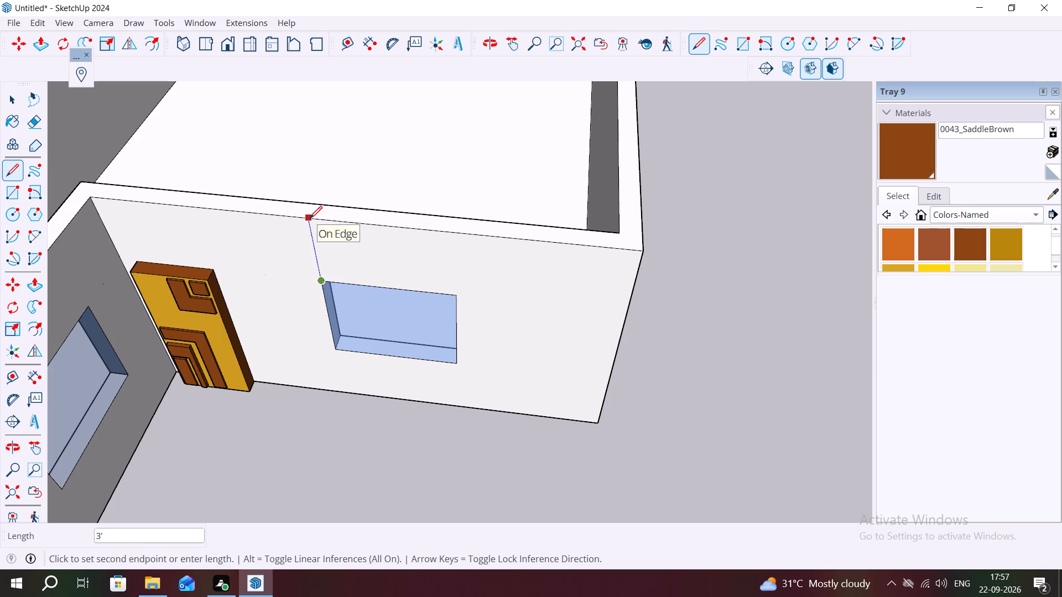
click(310, 219)
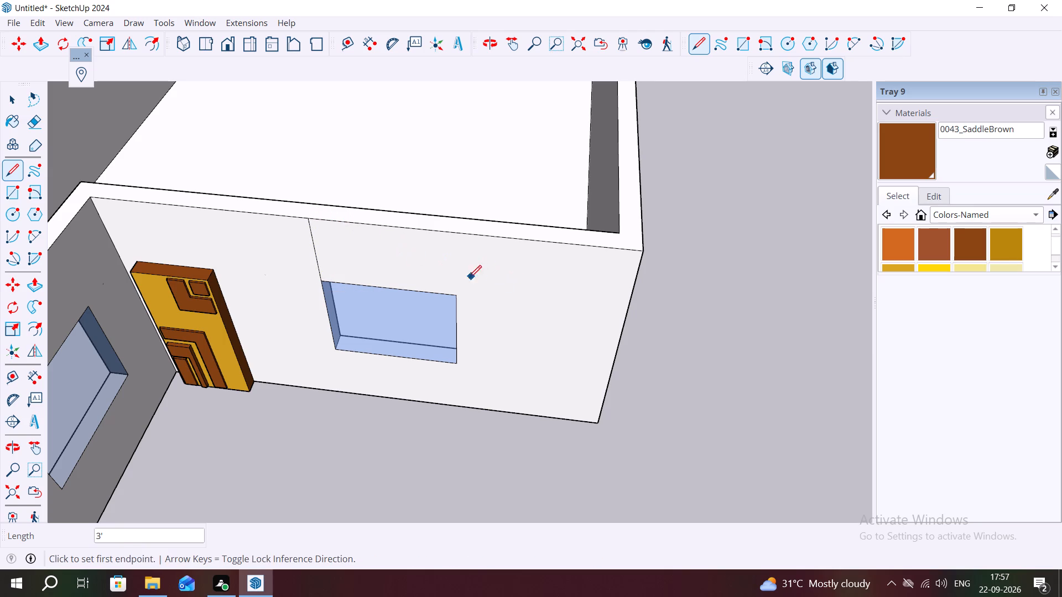
click(457, 295)
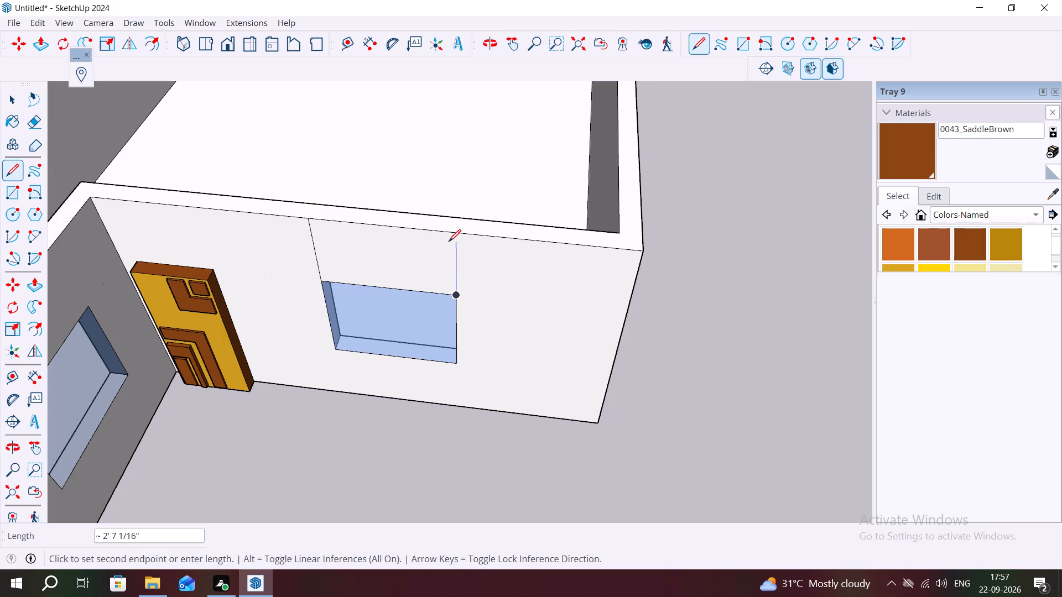
click(455, 235)
Draw vertical lines about 3' 9" long from both upper corners of the projecting front wall's window to the wall's top edge.
scroll(343, 222, down, 11)
scroll(625, 298, down, 3)
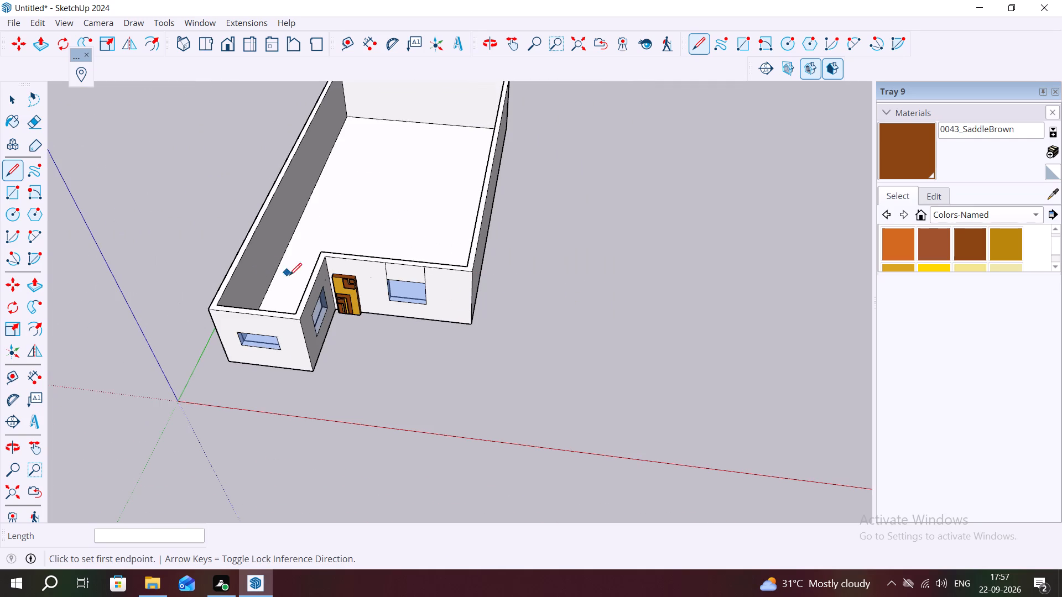
middle_drag(266, 276, 388, 199)
scroll(277, 354, up, 8)
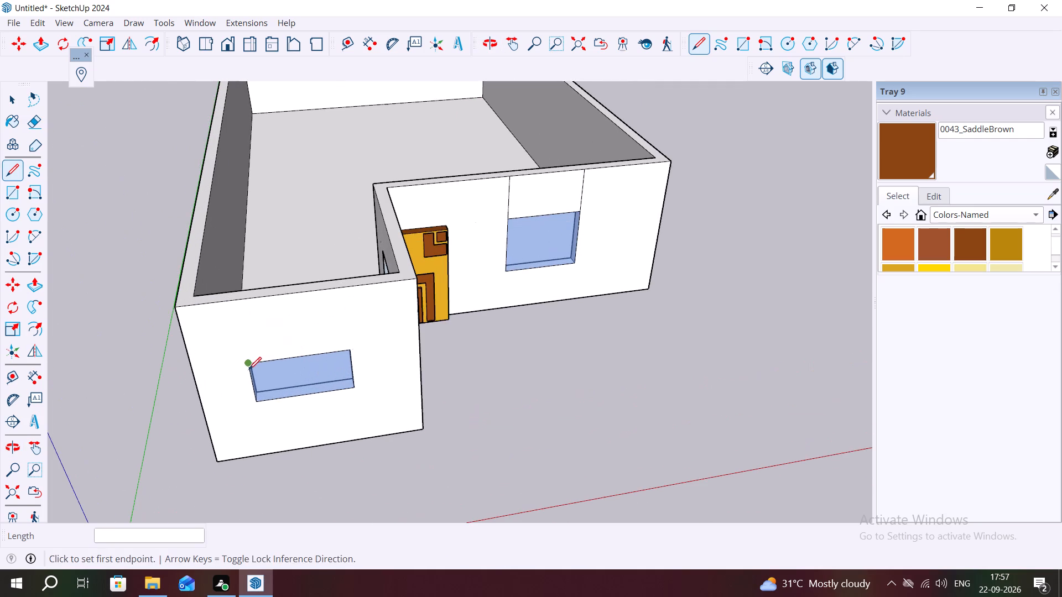
click(246, 360)
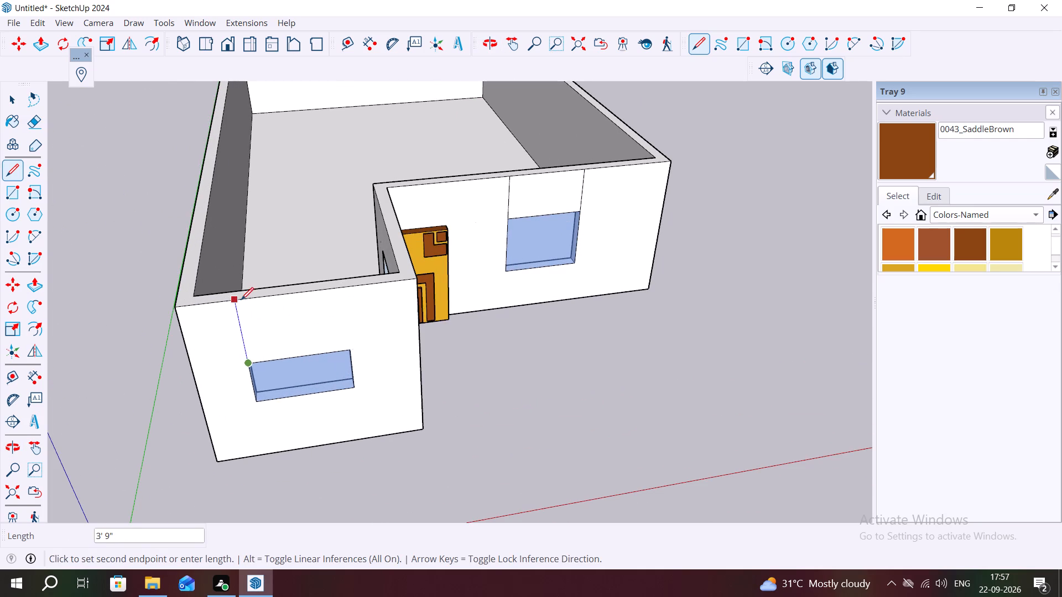
click(236, 300)
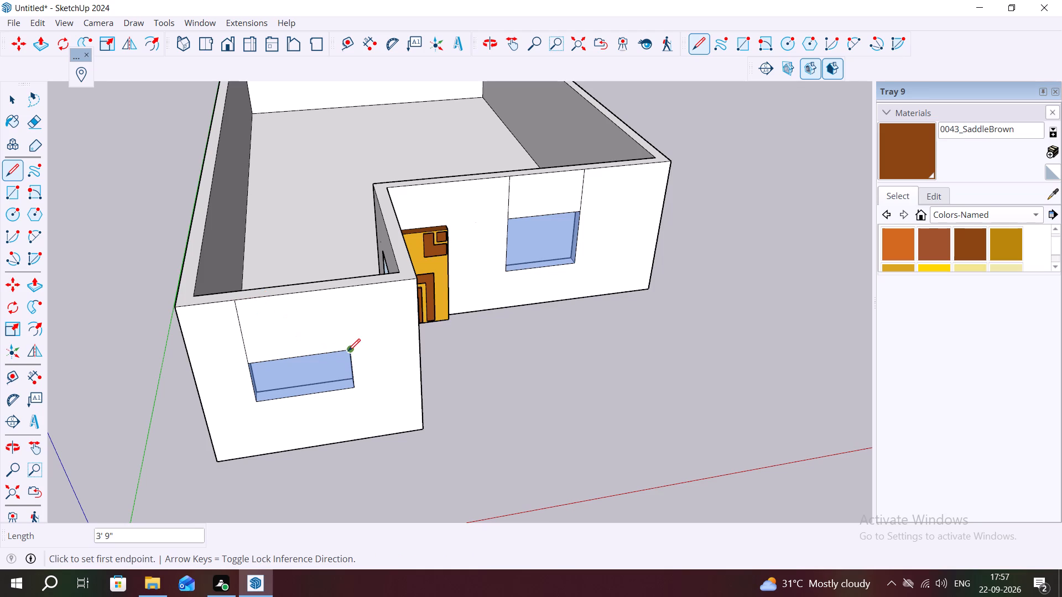
click(348, 351)
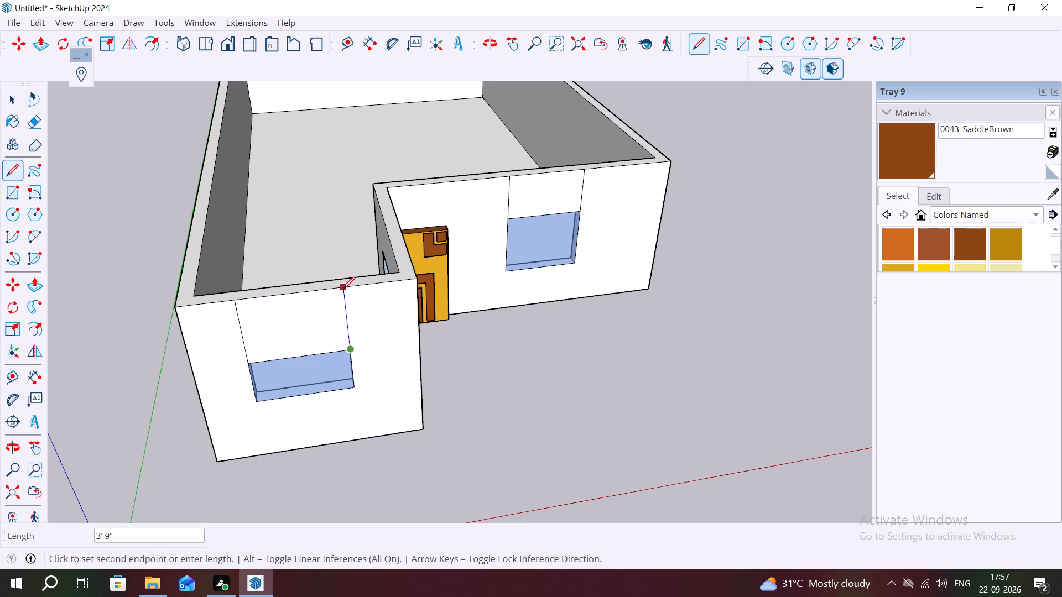
click(343, 289)
Paint the outlined wall areas above the two front-facing windows with Cladding Siding Tan from the Brick, Cladding and Siding collection.
middle_drag(403, 331, 392, 255)
middle_drag(447, 310, 447, 308)
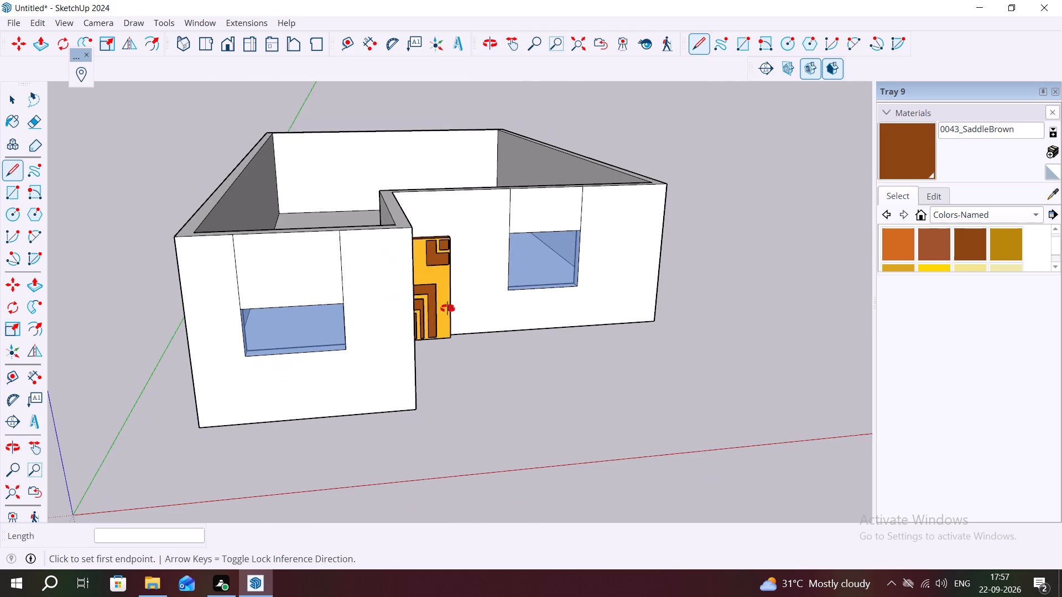
middle_drag(447, 308, 396, 371)
scroll(183, 306, up, 7)
middle_drag(240, 268, 261, 263)
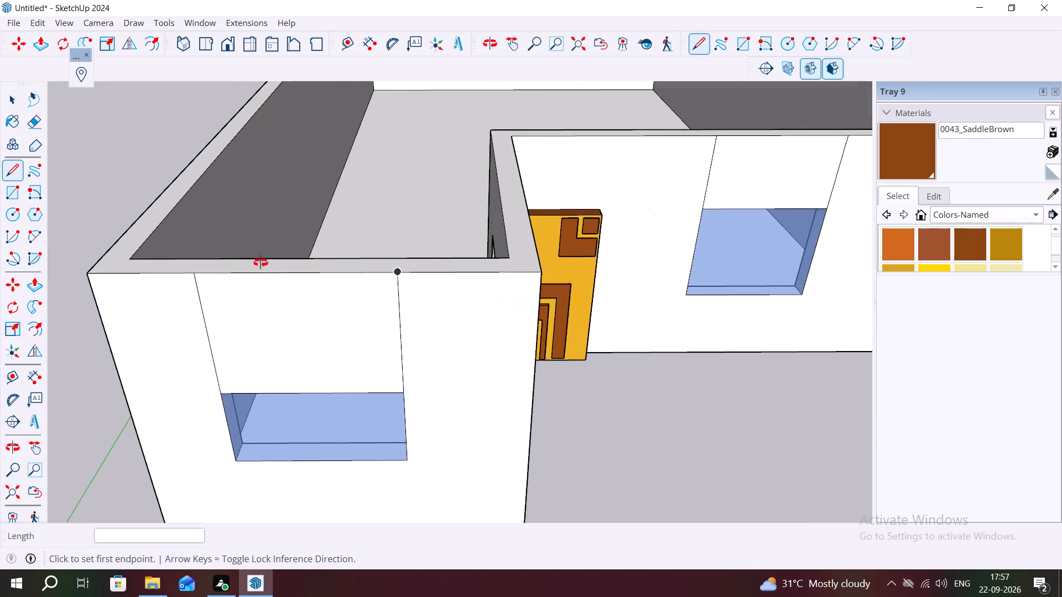
middle_drag(261, 263, 293, 255)
scroll(280, 274, down, 2)
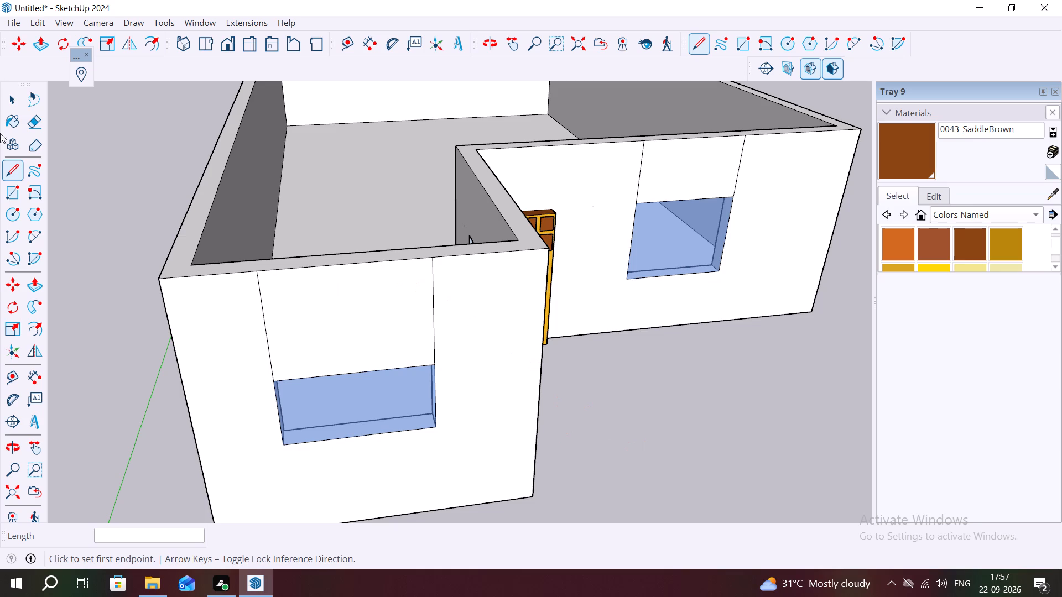
click(983, 215)
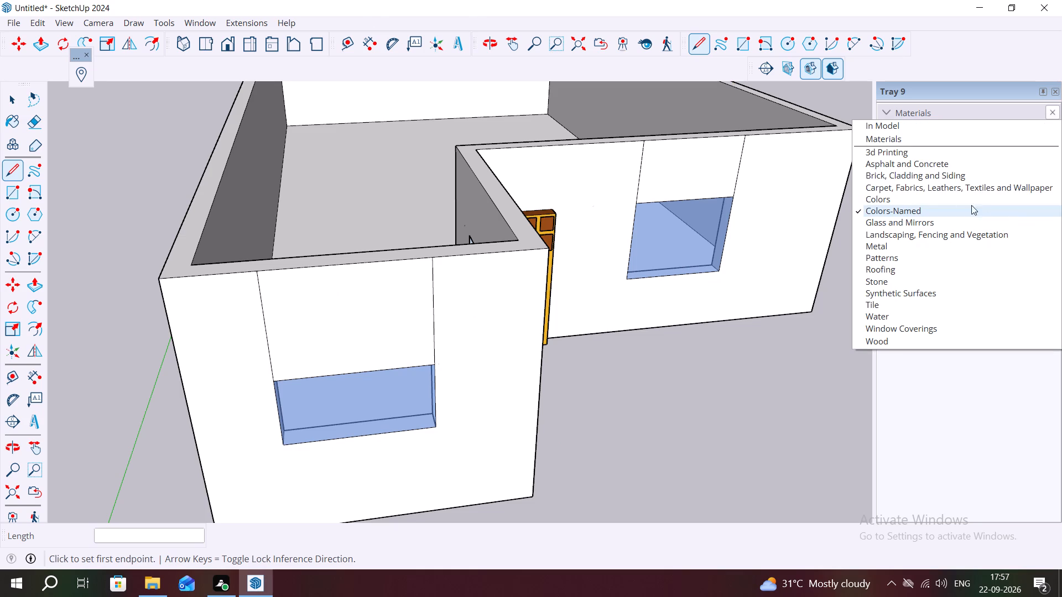
click(891, 175)
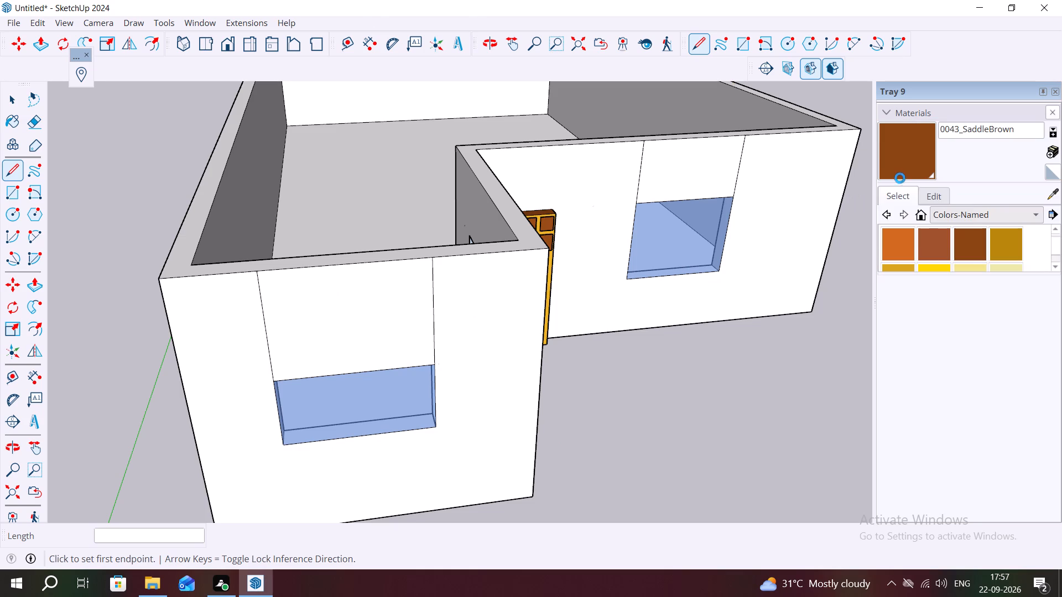
scroll(922, 236, down, 2)
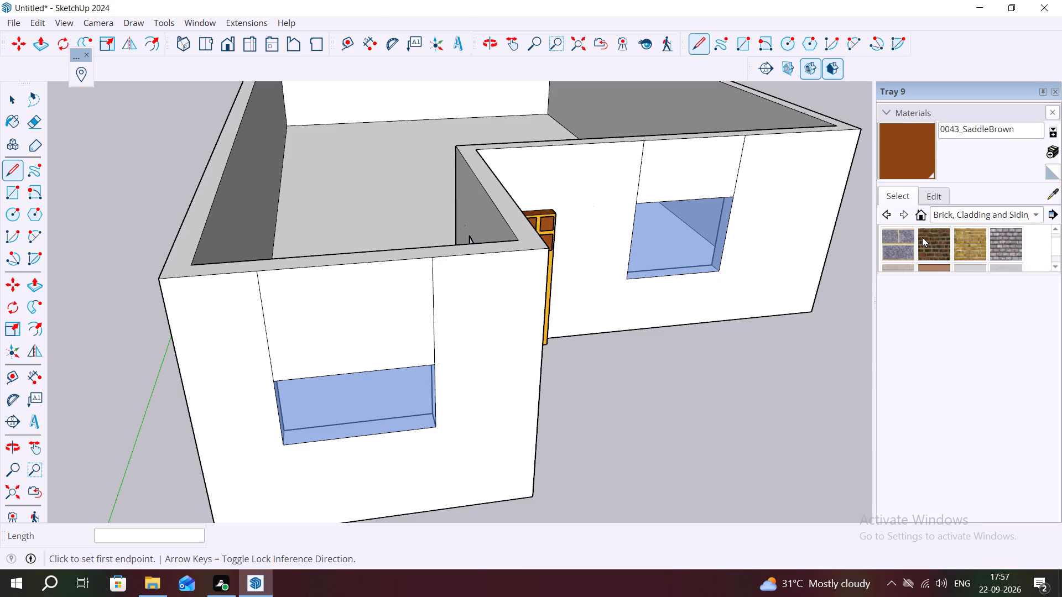
scroll(923, 238, down, 2)
scroll(925, 238, up, 2)
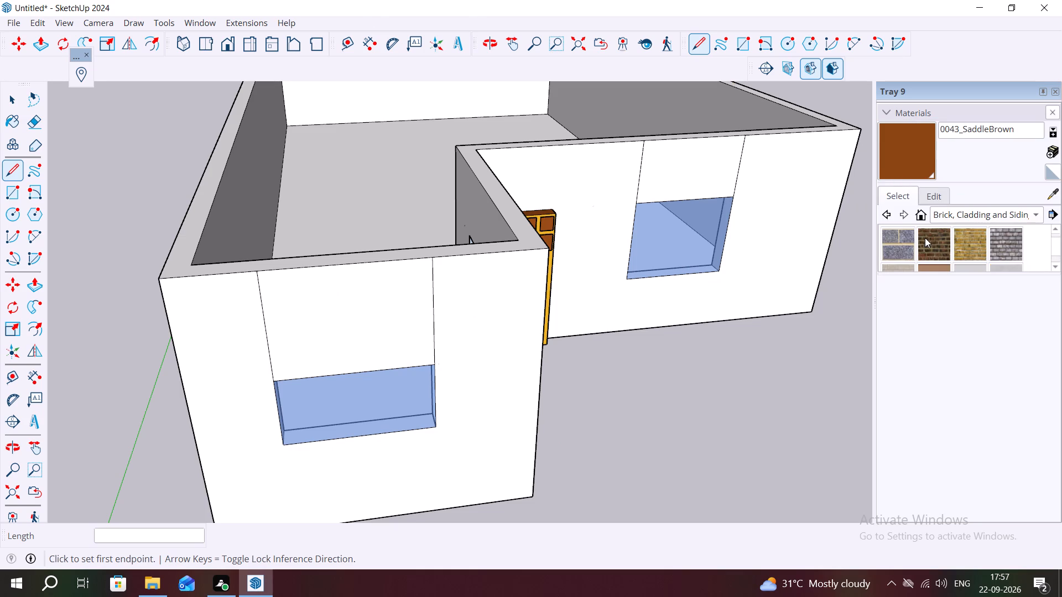
scroll(930, 250, down, 1)
click(930, 250)
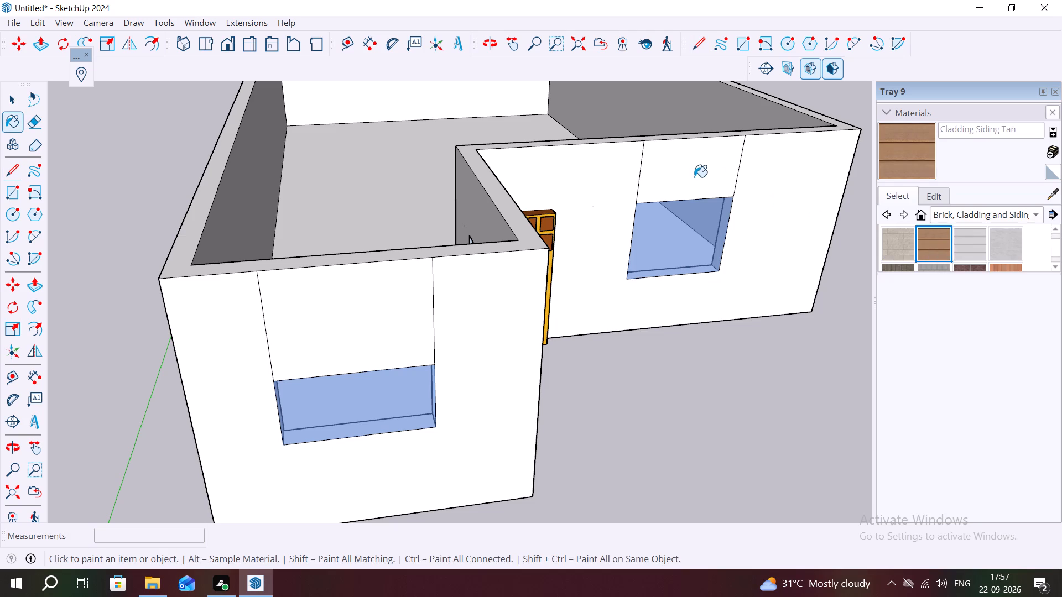
click(694, 177)
click(370, 296)
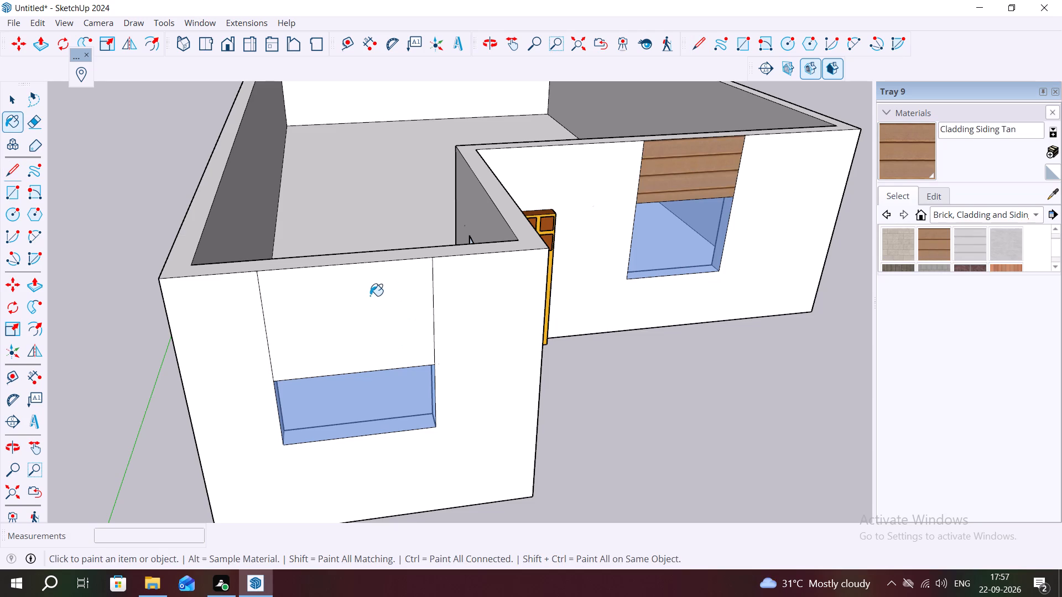
scroll(465, 184, down, 11)
middle_drag(550, 227, 539, 185)
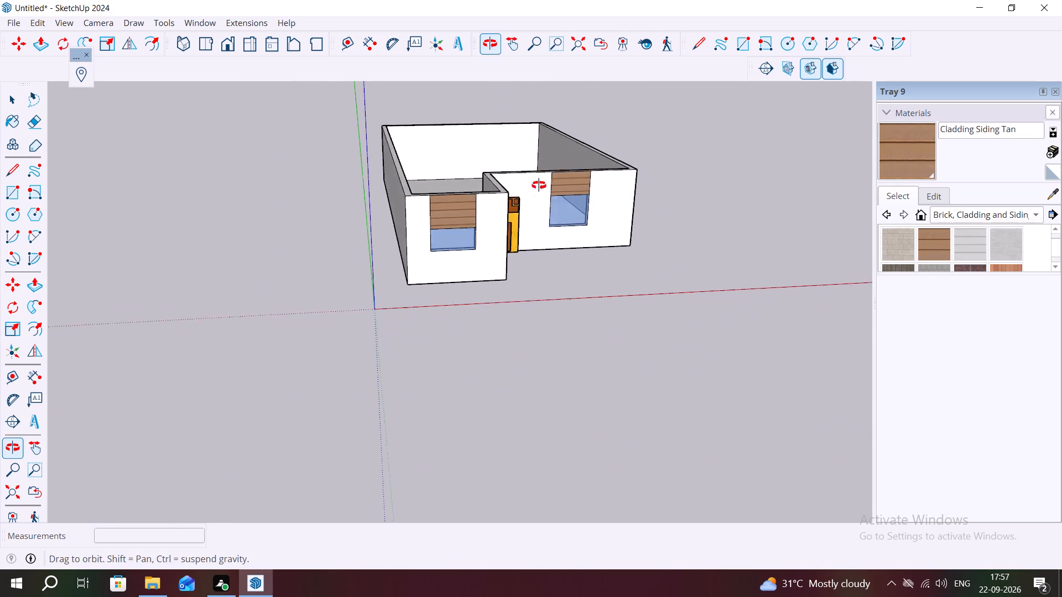
middle_drag(539, 185, 548, 149)
middle_drag(537, 205, 499, 235)
scroll(498, 229, up, 1)
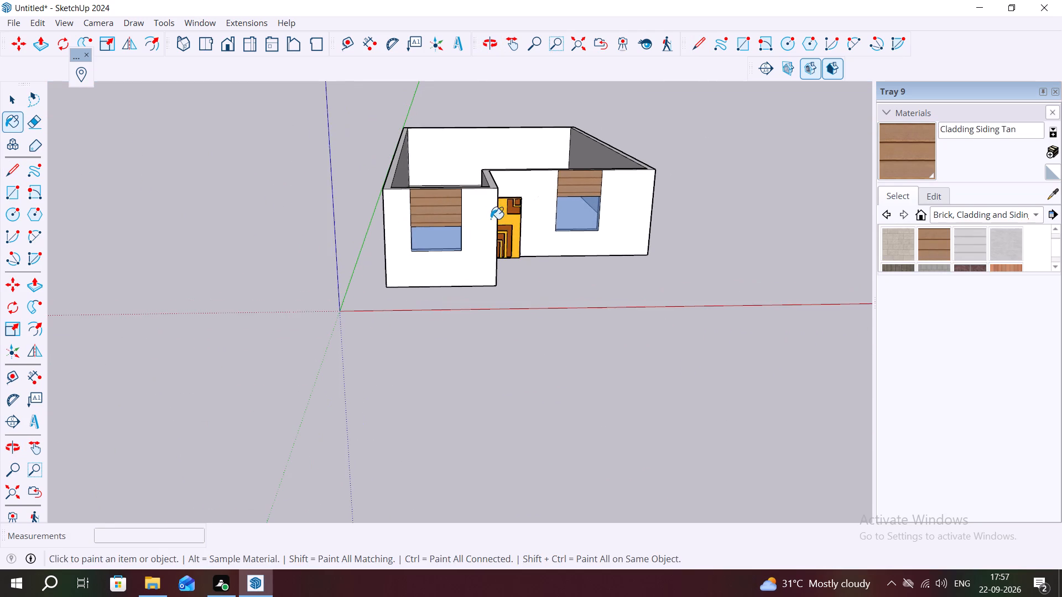
key(Escape)
key(space)
Examine the whole house from several angles, including the cladding above the windows and the door panel.
scroll(452, 129, down, 2)
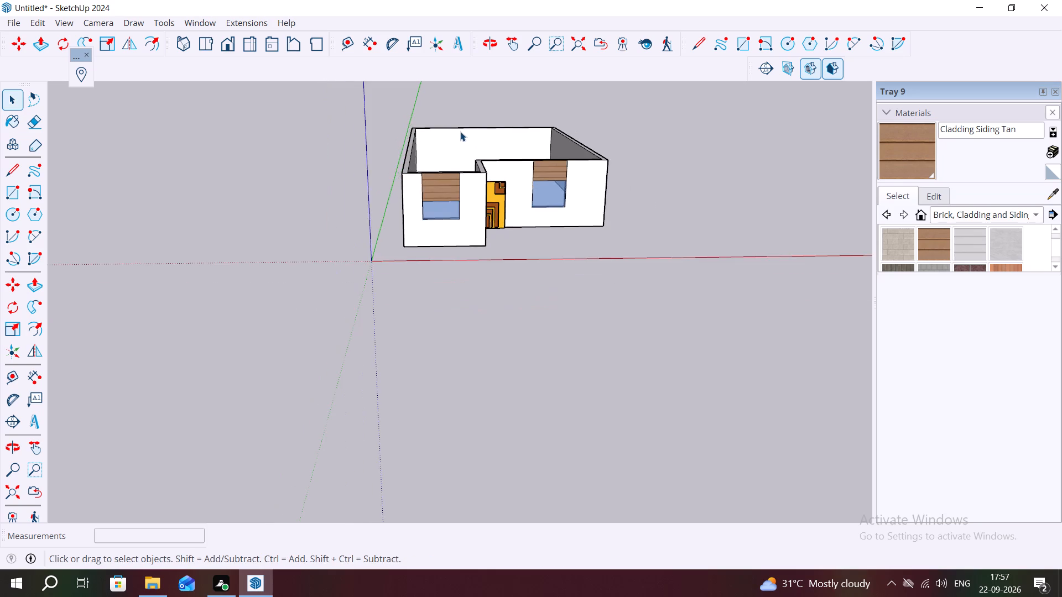
scroll(463, 132, down, 1)
middle_drag(429, 109, 436, 168)
scroll(421, 205, up, 4)
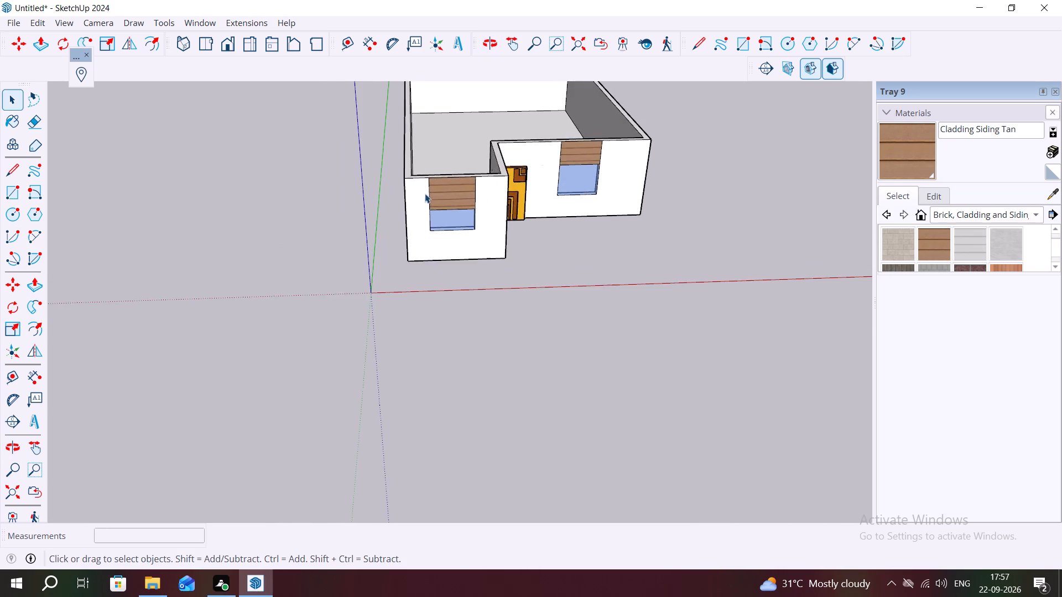
scroll(425, 193, up, 3)
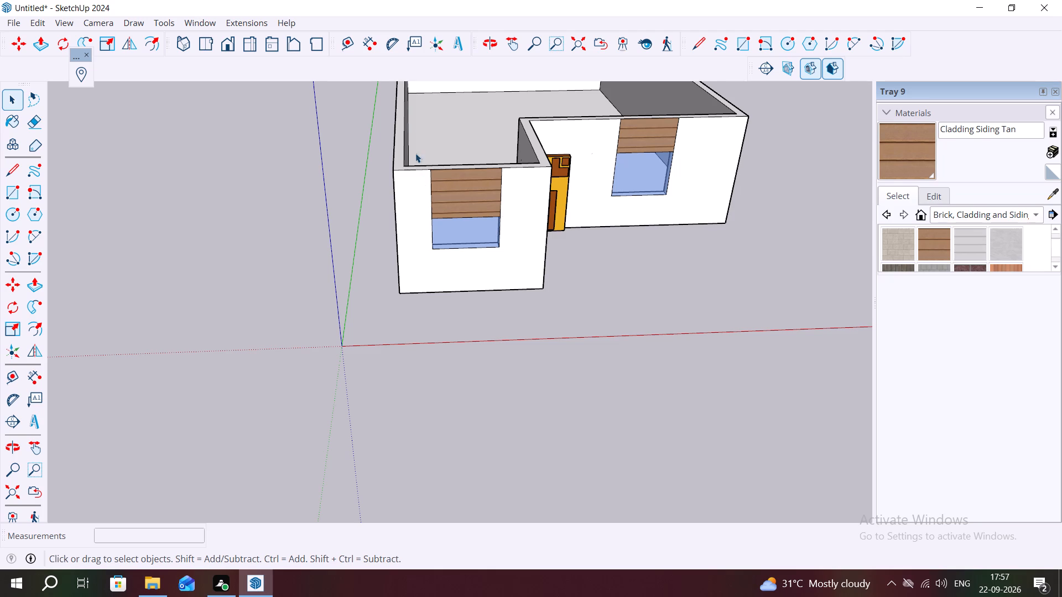
scroll(397, 118, down, 2)
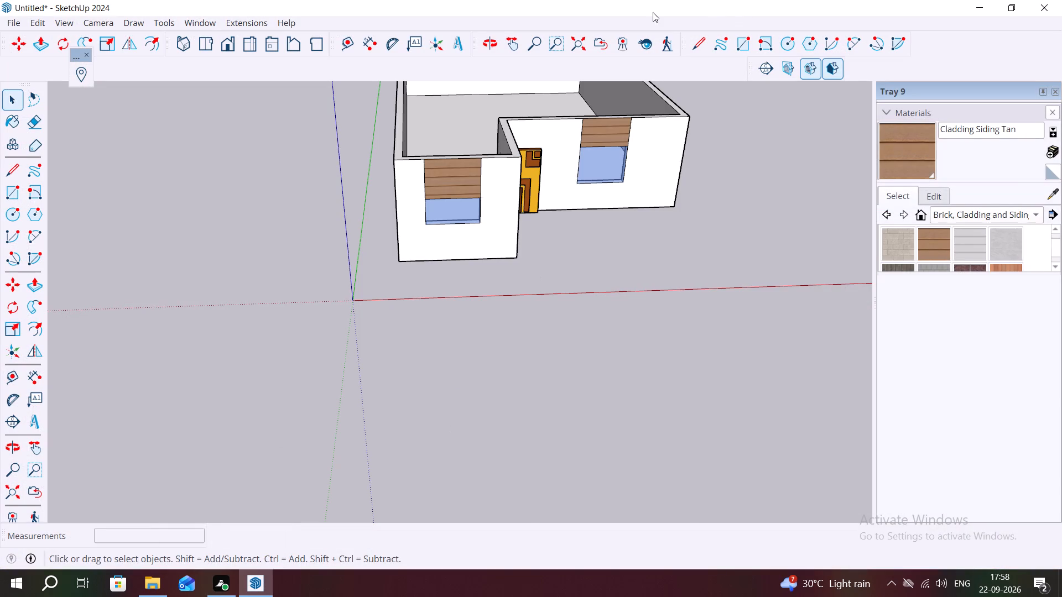
scroll(537, 162, down, 3)
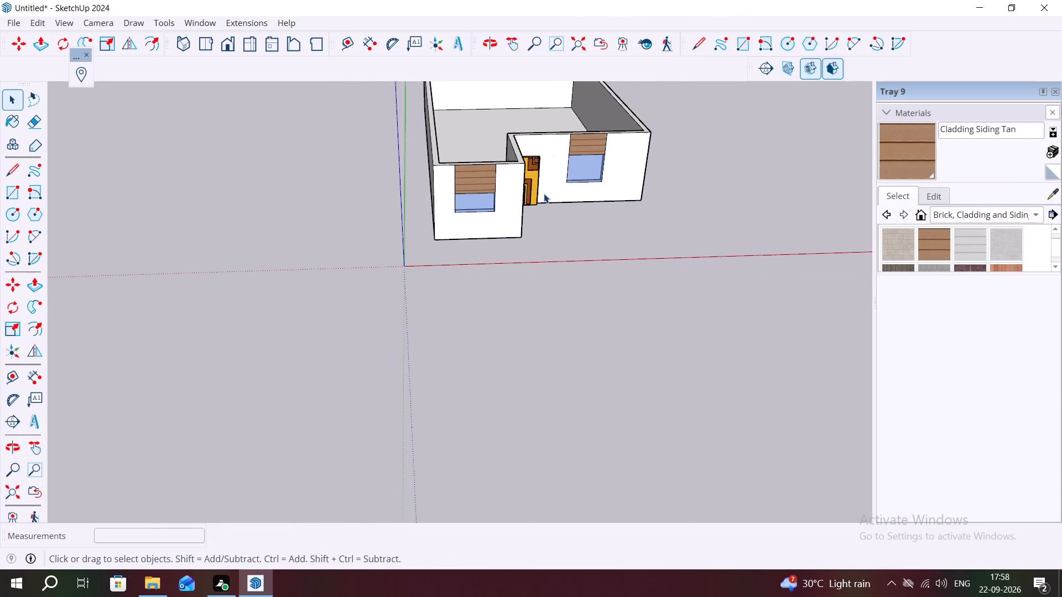
scroll(565, 216, down, 1)
scroll(644, 239, down, 5)
scroll(507, 285, down, 3)
scroll(512, 117, up, 4)
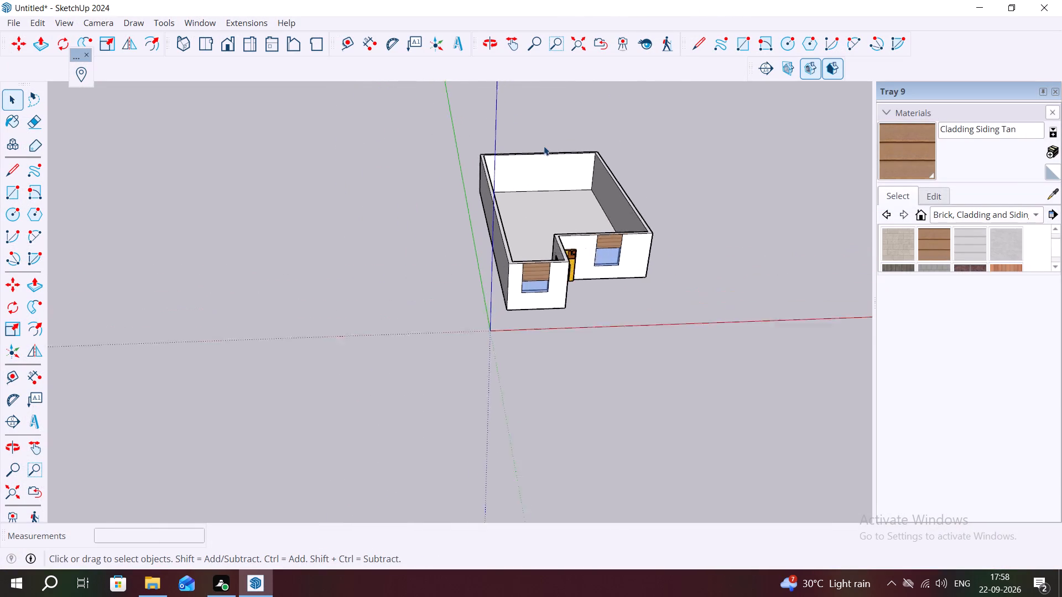
scroll(544, 146, up, 3)
middle_drag(607, 171, 527, 205)
scroll(494, 105, up, 1)
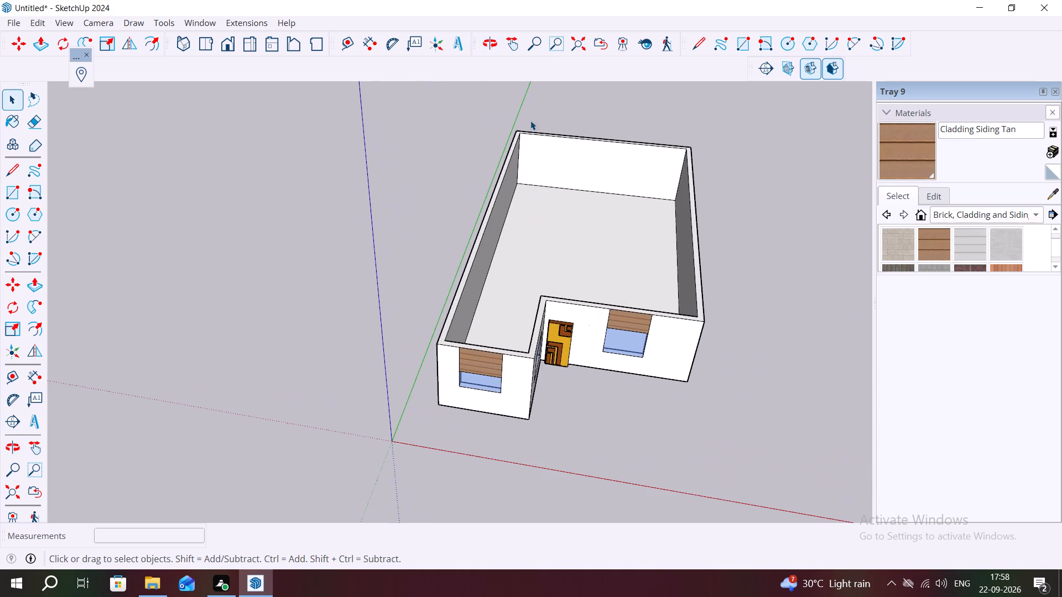
middle_drag(530, 111, 522, 67)
scroll(561, 162, up, 3)
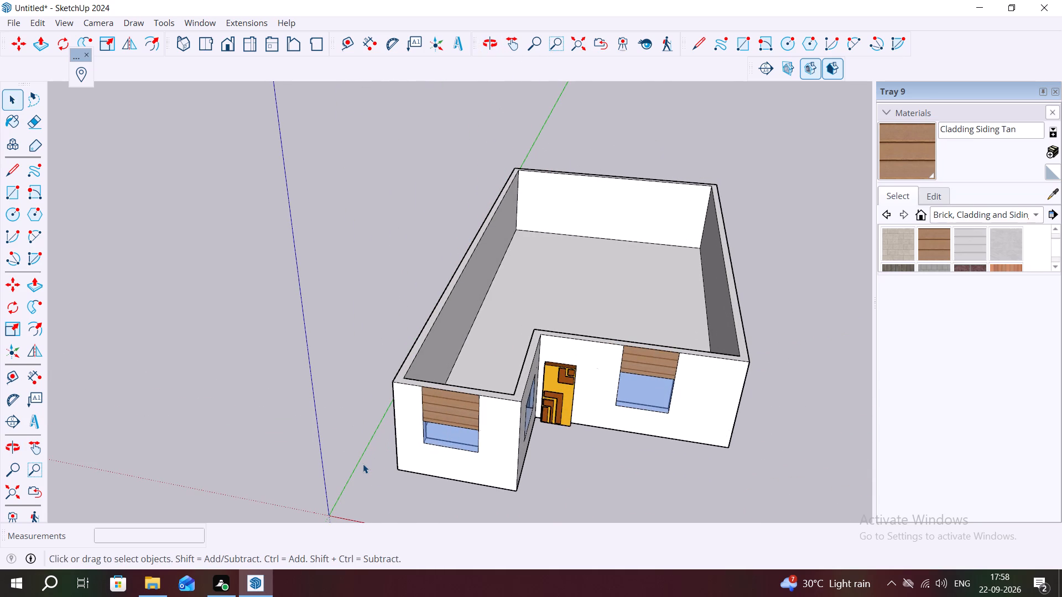
middle_drag(469, 402, 530, 315)
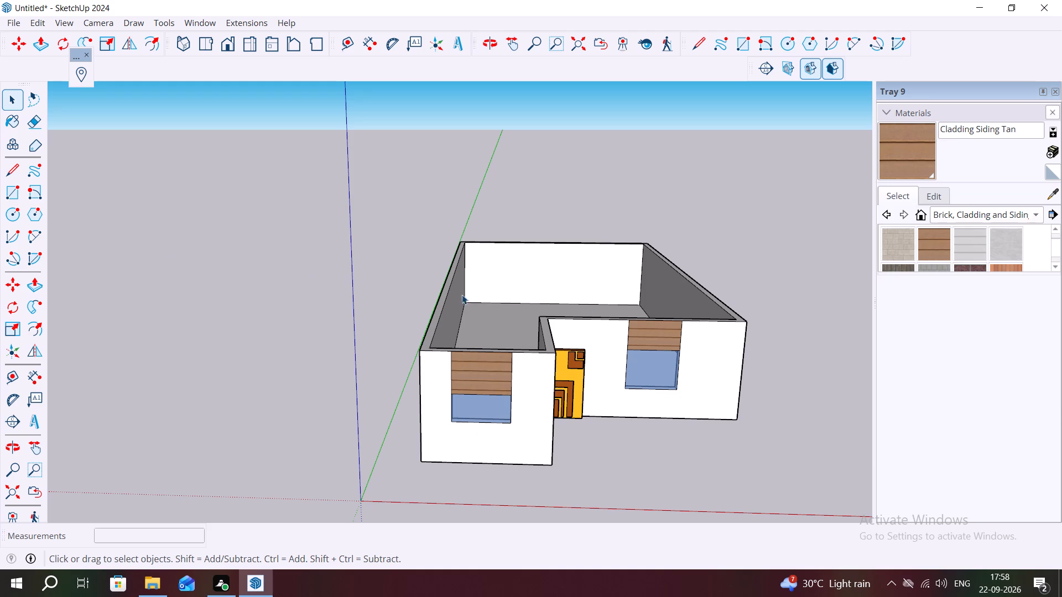
Repaint the door panel's goldenrod main face with Color B08 from the Colors collection.
scroll(572, 377, up, 6)
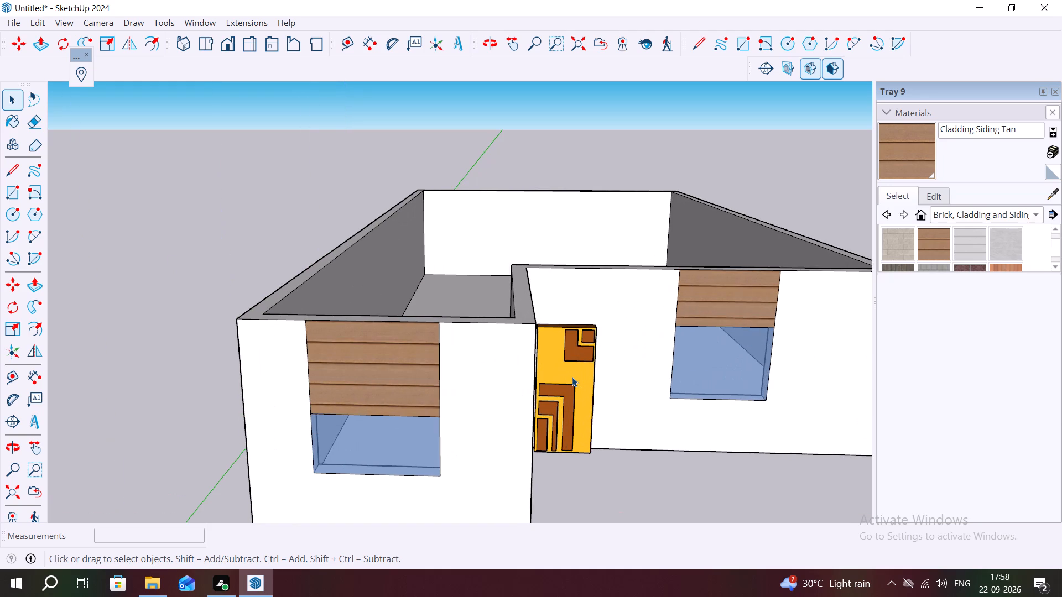
click(572, 377)
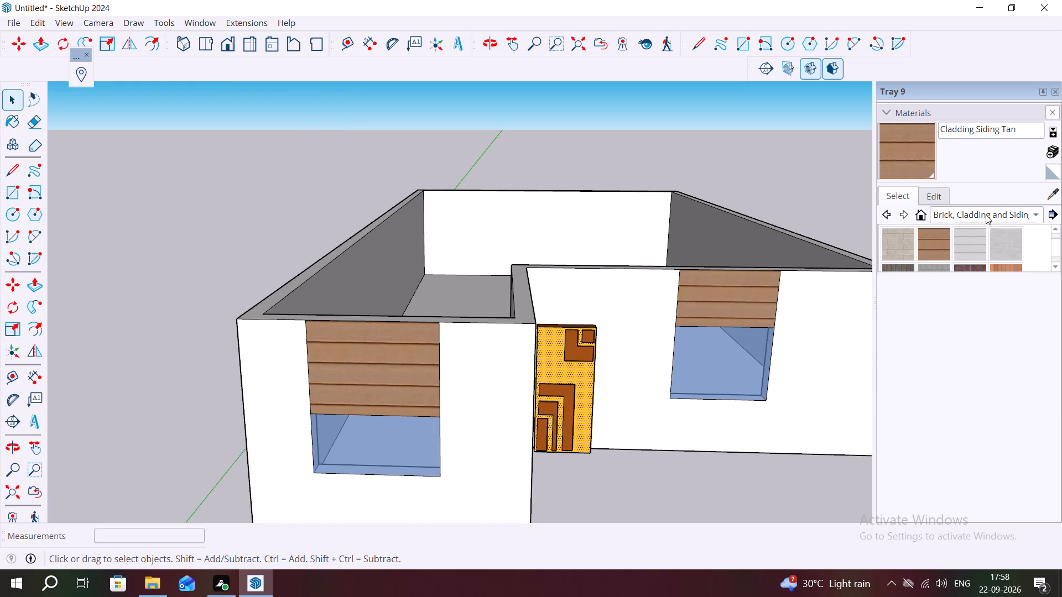
click(985, 212)
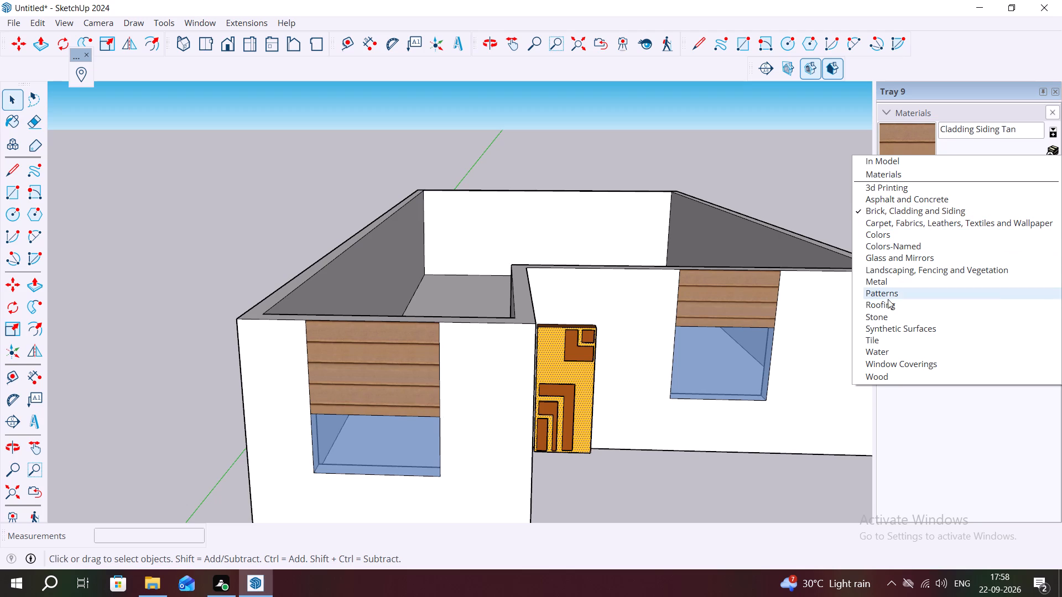
click(876, 234)
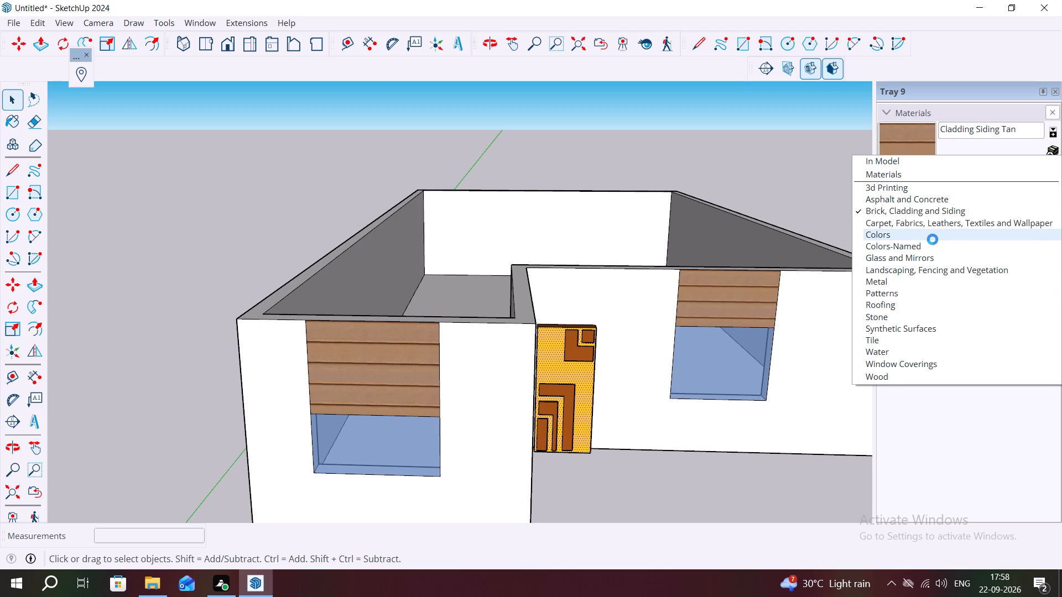
scroll(943, 241, down, 1)
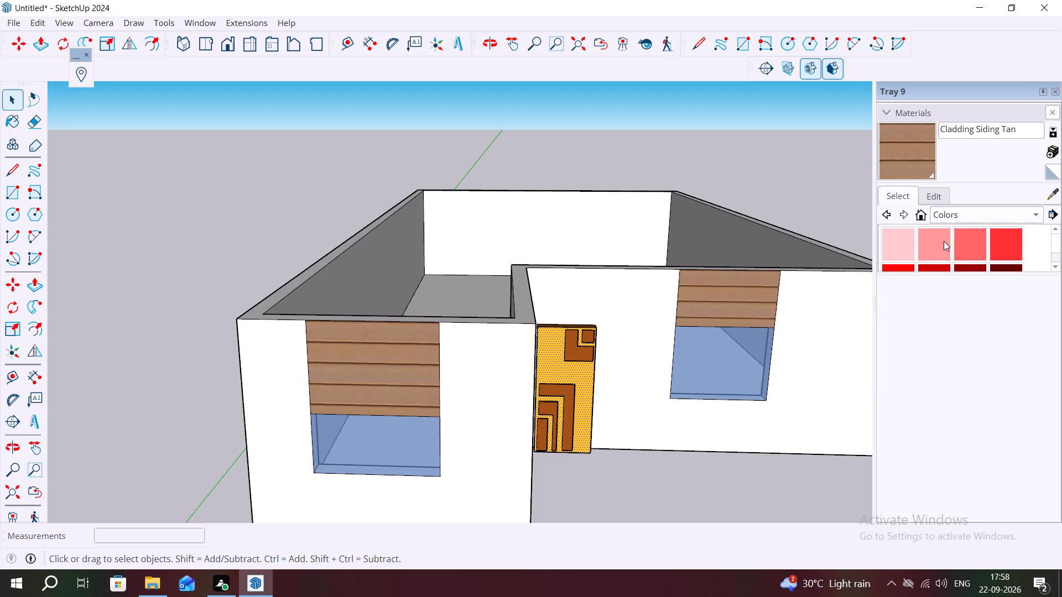
scroll(955, 250, down, 3)
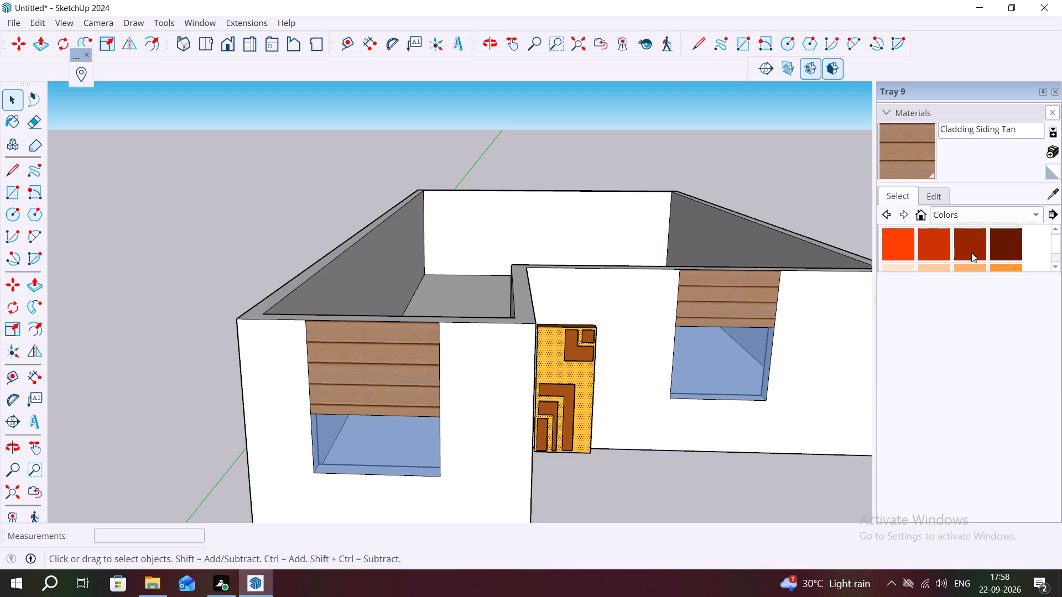
click(1003, 247)
click(548, 347)
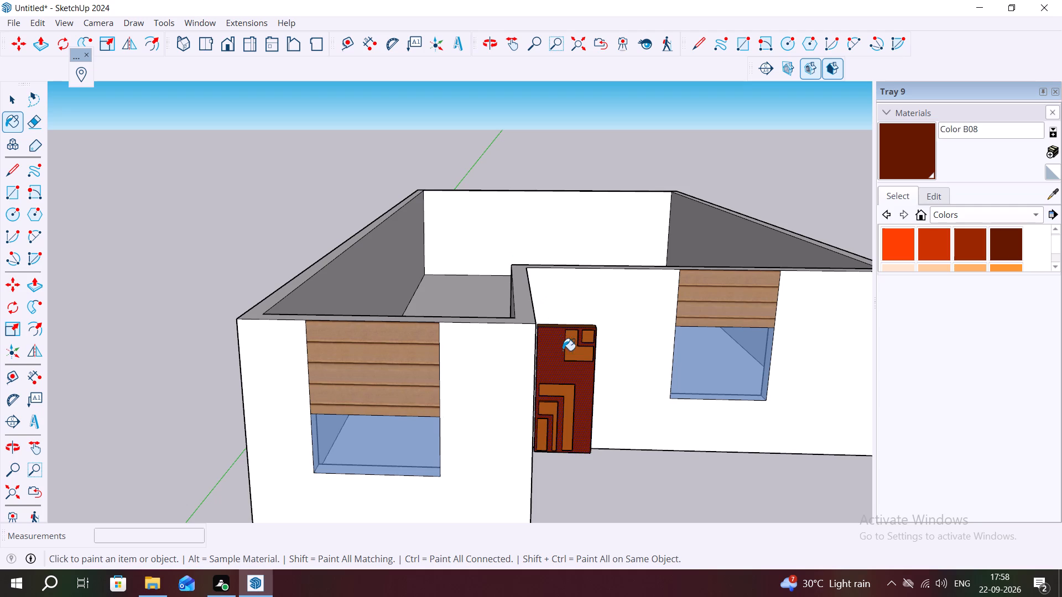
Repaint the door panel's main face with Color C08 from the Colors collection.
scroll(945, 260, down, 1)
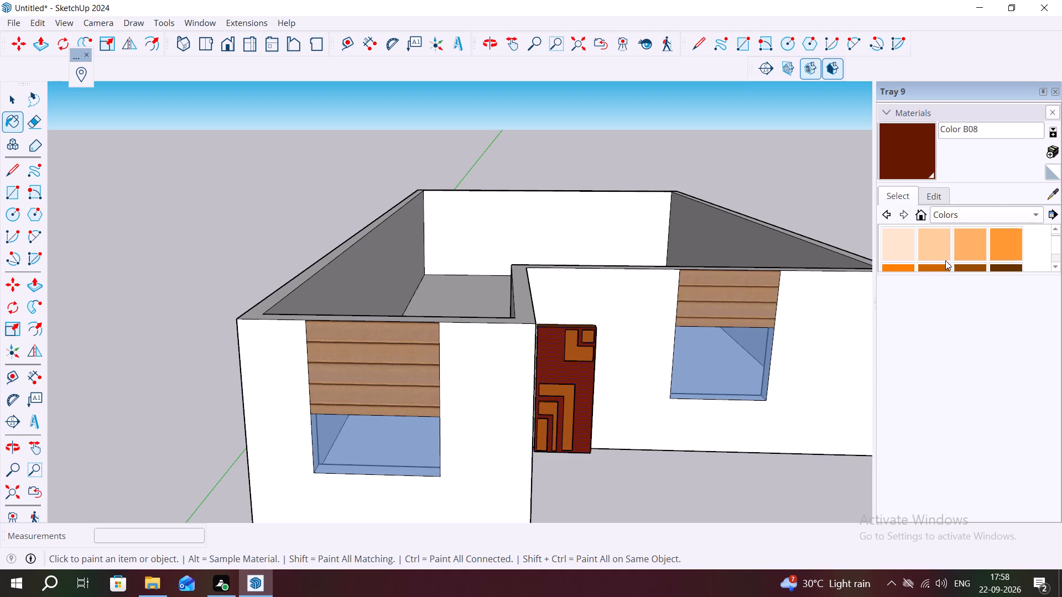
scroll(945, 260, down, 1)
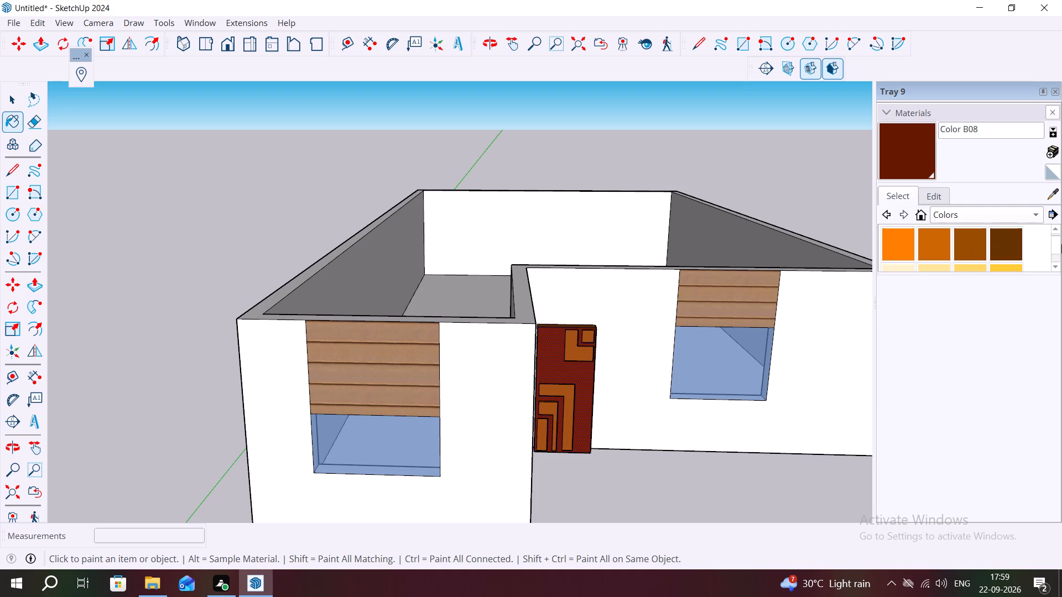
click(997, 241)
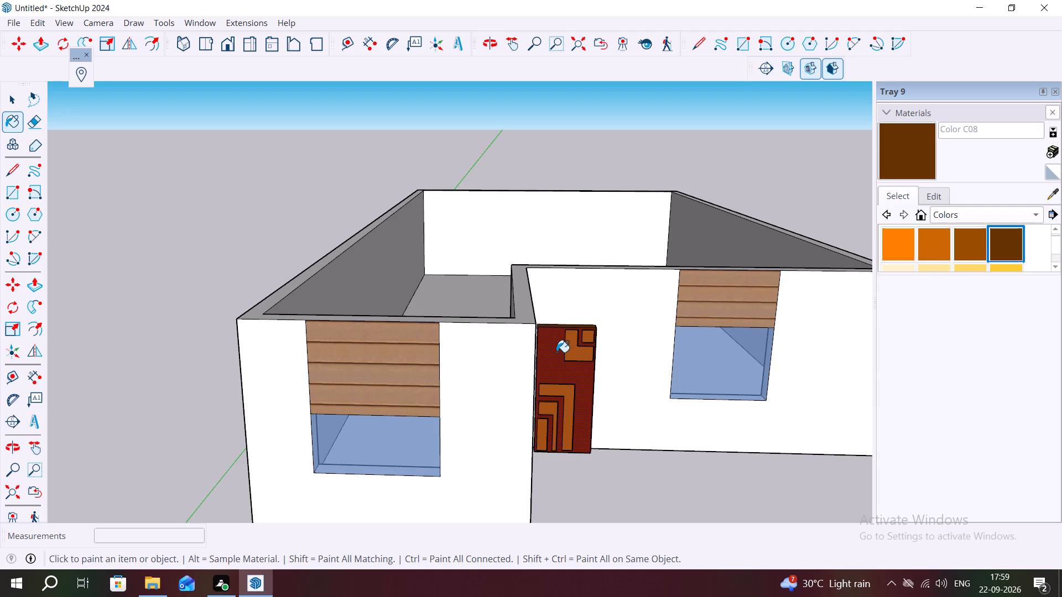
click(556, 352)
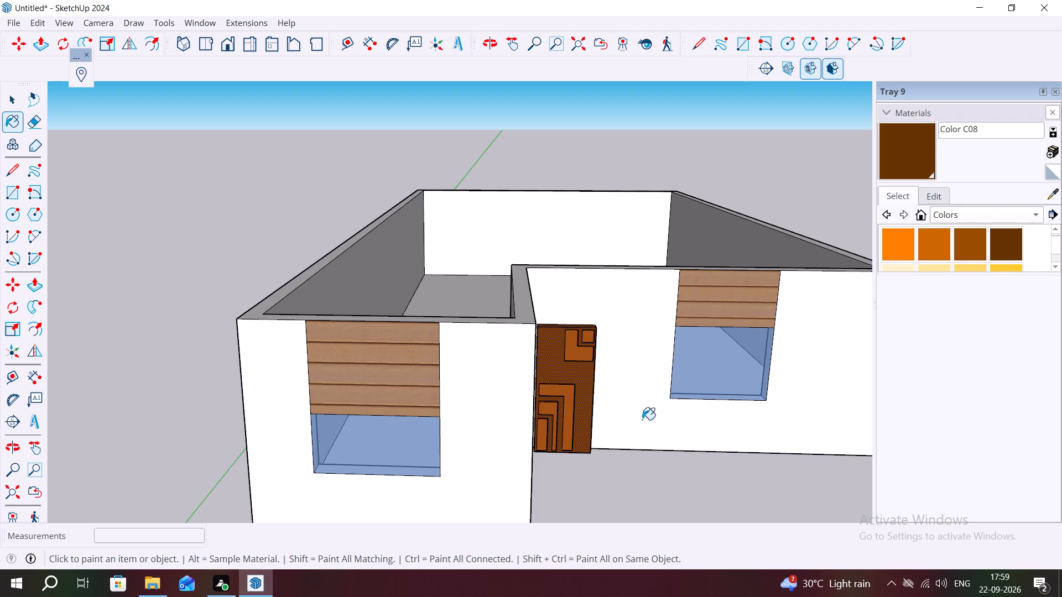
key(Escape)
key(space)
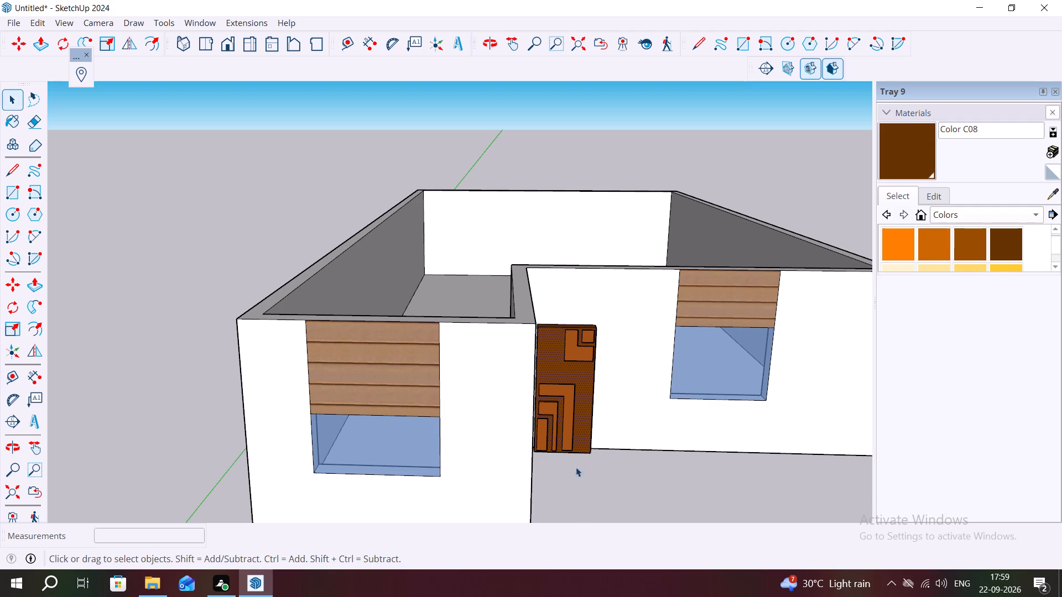
Examine the recoloured door panel up close and the house's front as a whole.
middle_drag(570, 415, 506, 382)
scroll(545, 376, up, 6)
middle_drag(551, 399, 566, 381)
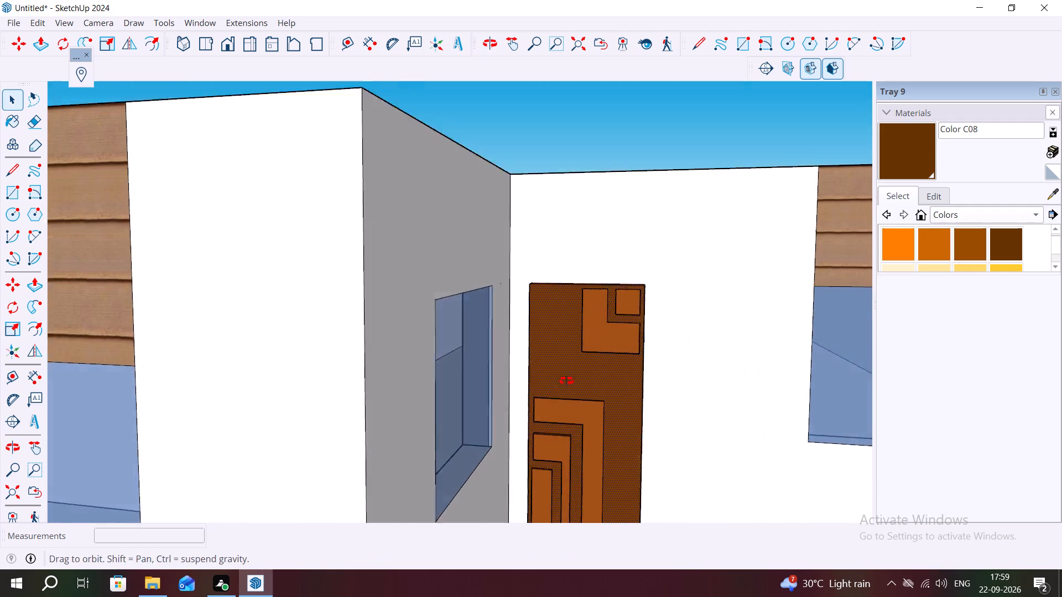
middle_drag(566, 381, 585, 355)
click(585, 353)
key(Escape)
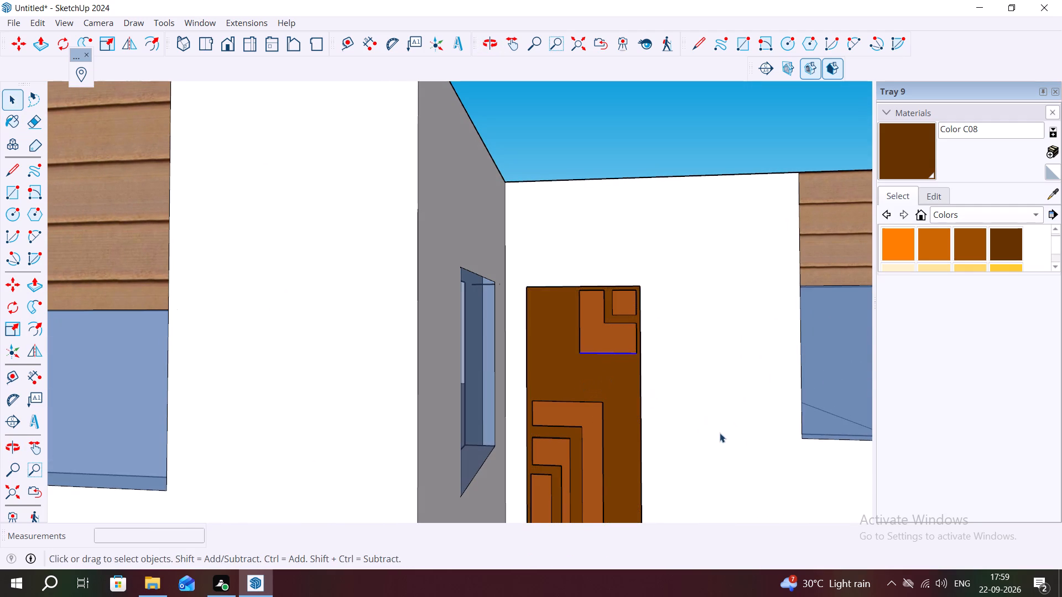
key(space)
scroll(587, 401, down, 2)
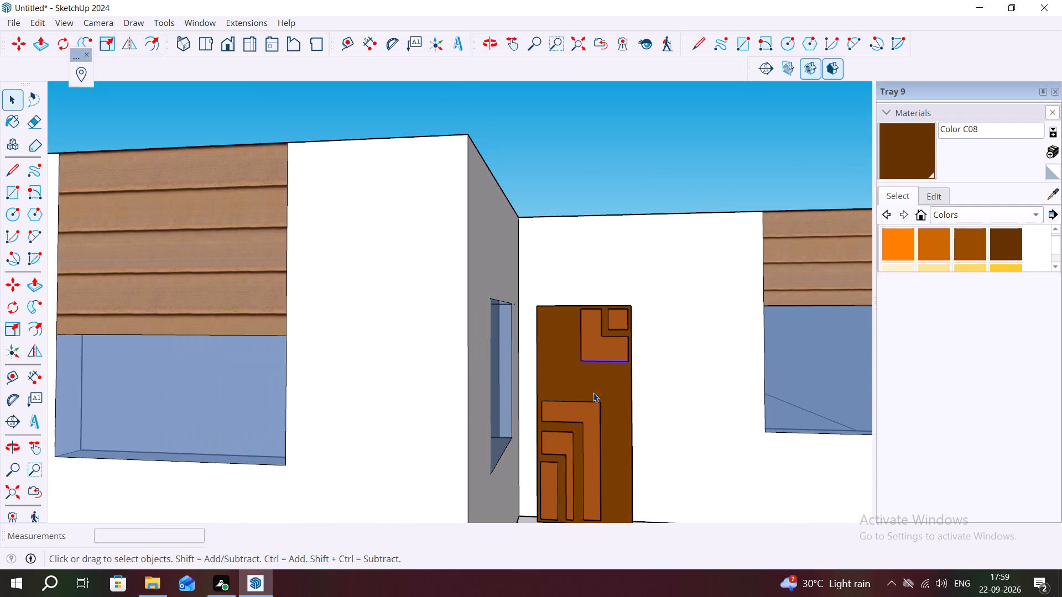
scroll(601, 399, down, 6)
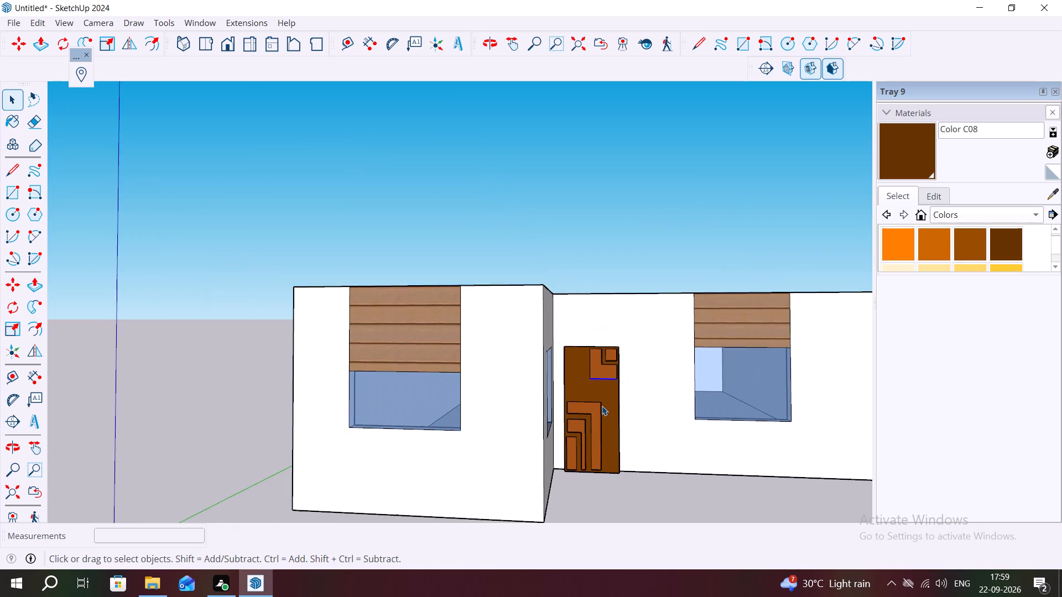
scroll(600, 407, down, 1)
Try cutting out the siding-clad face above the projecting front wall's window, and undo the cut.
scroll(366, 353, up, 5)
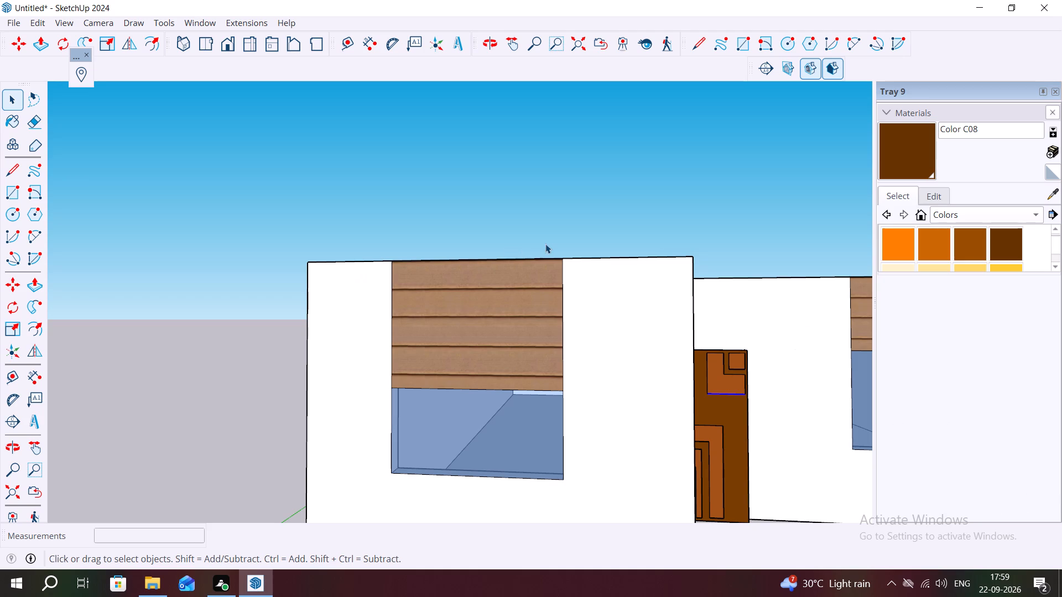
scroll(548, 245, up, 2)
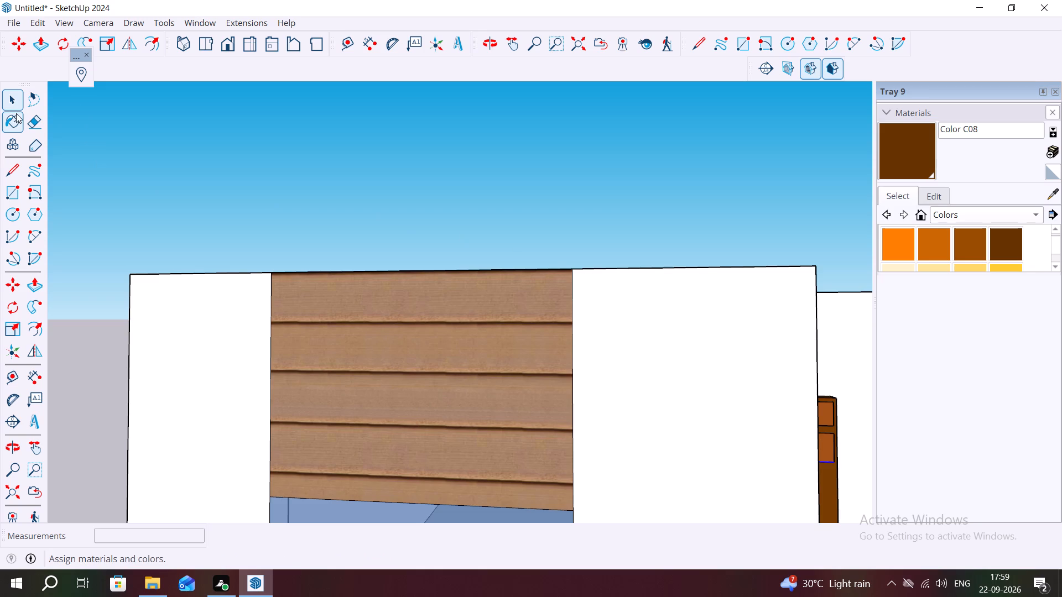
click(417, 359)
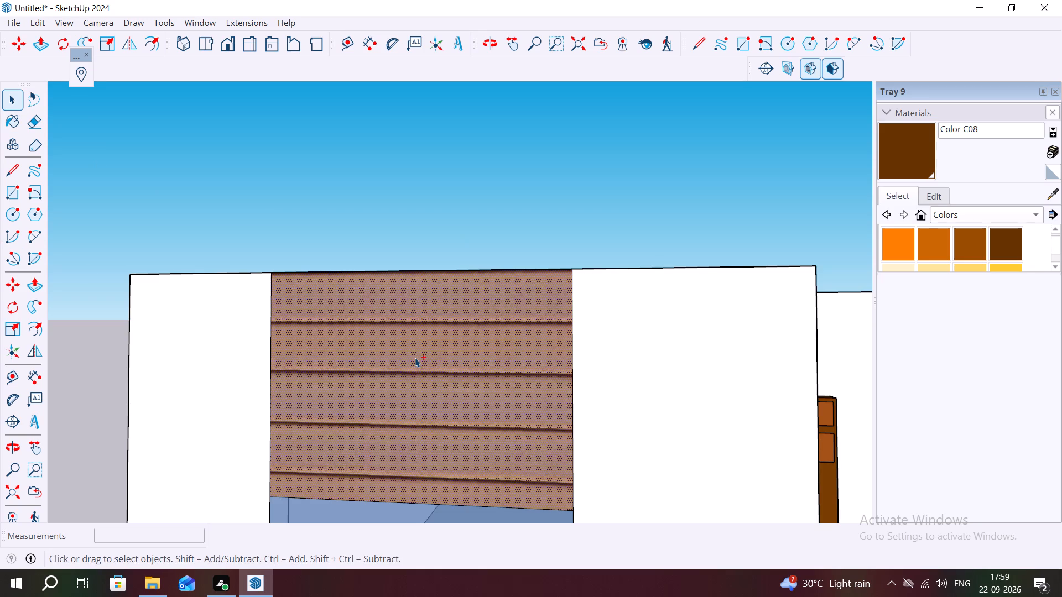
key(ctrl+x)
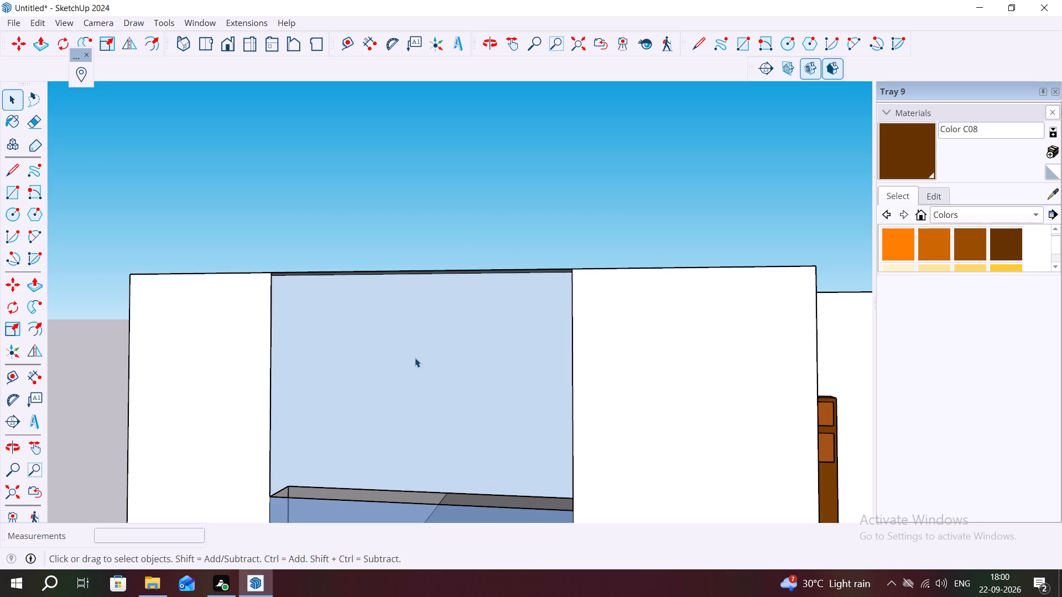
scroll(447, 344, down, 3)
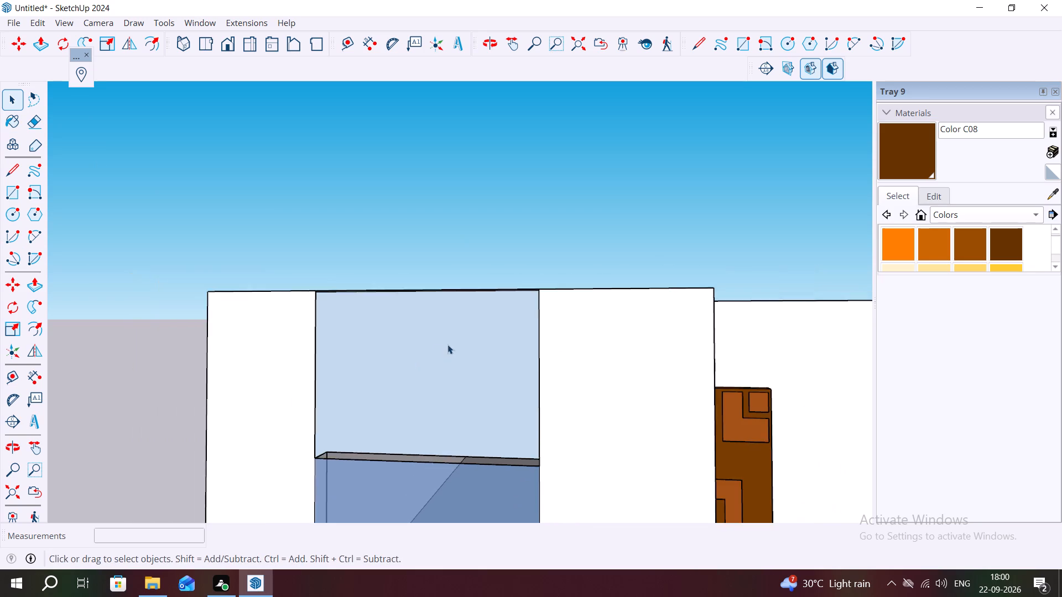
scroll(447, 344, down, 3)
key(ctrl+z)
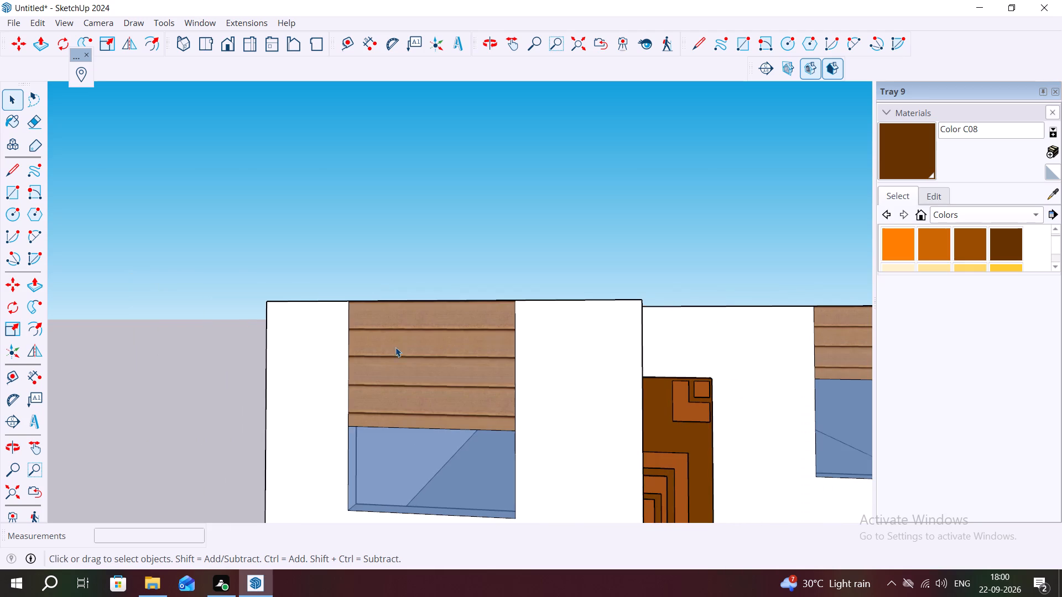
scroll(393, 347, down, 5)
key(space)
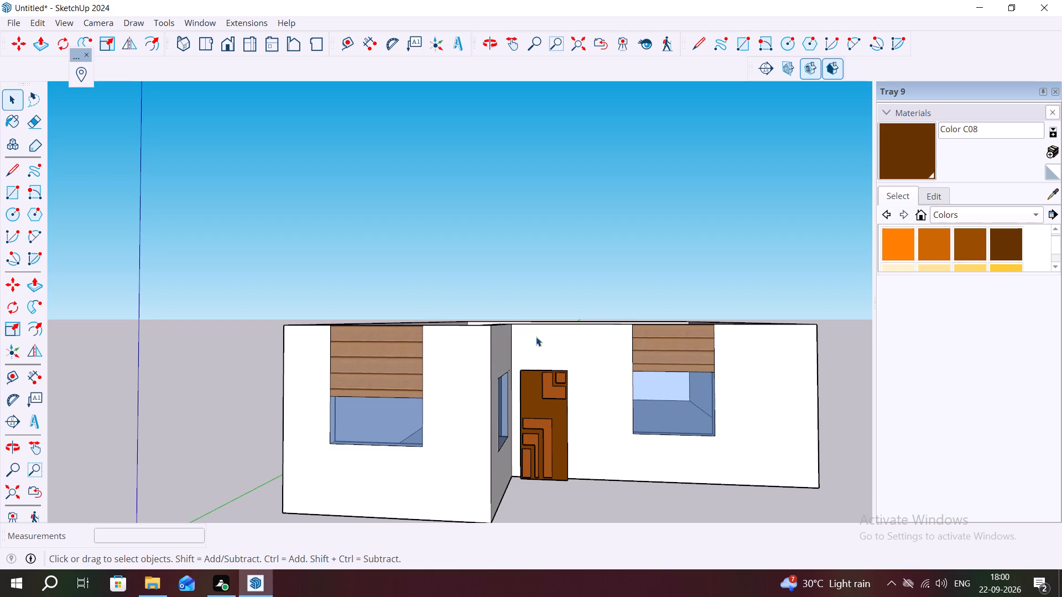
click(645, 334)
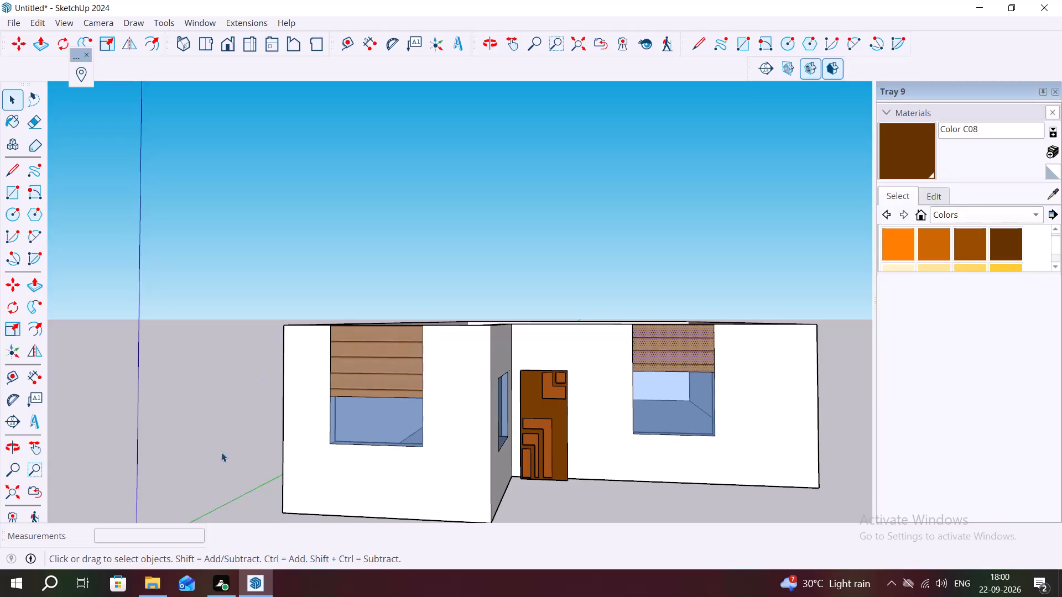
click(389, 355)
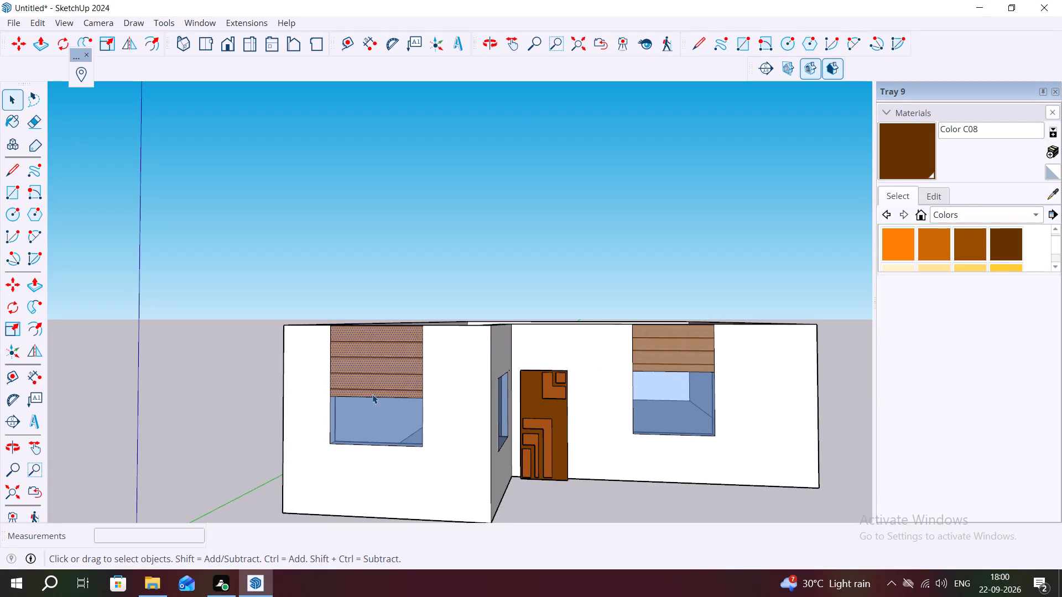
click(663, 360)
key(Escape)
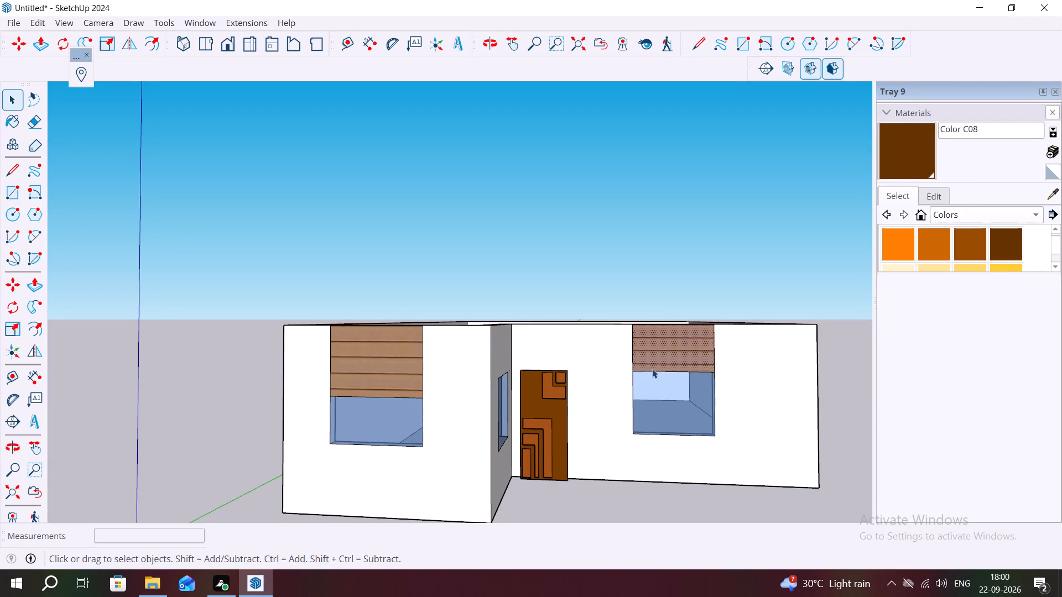
Undo the door panel's brown repaints, the siding above both front windows, and the vertical lines outlining those areas.
key(ctrl+z)
key(ctrl+z)
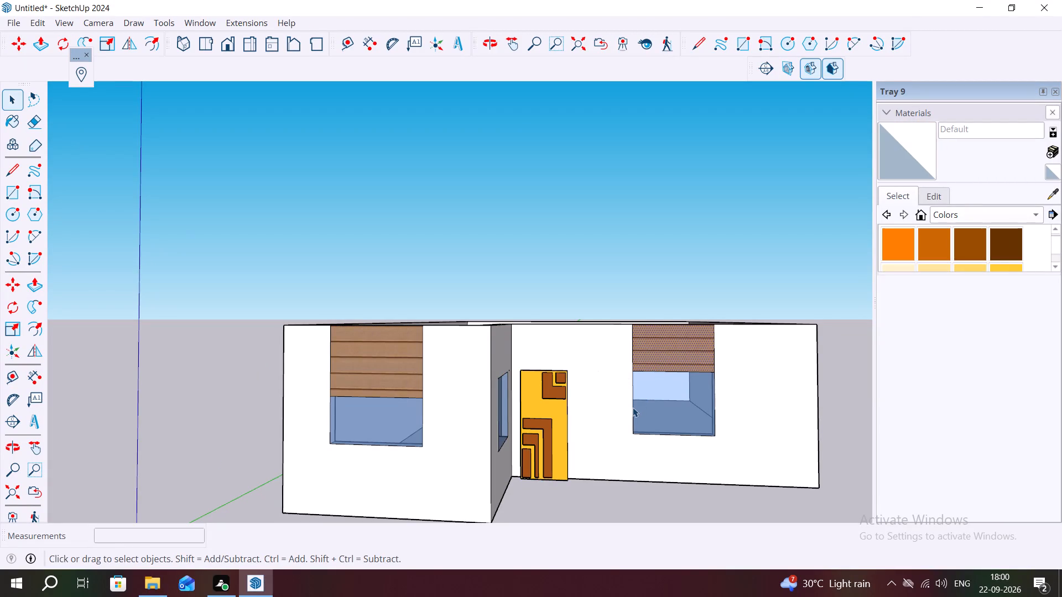
key(z)
key(ctrl+z)
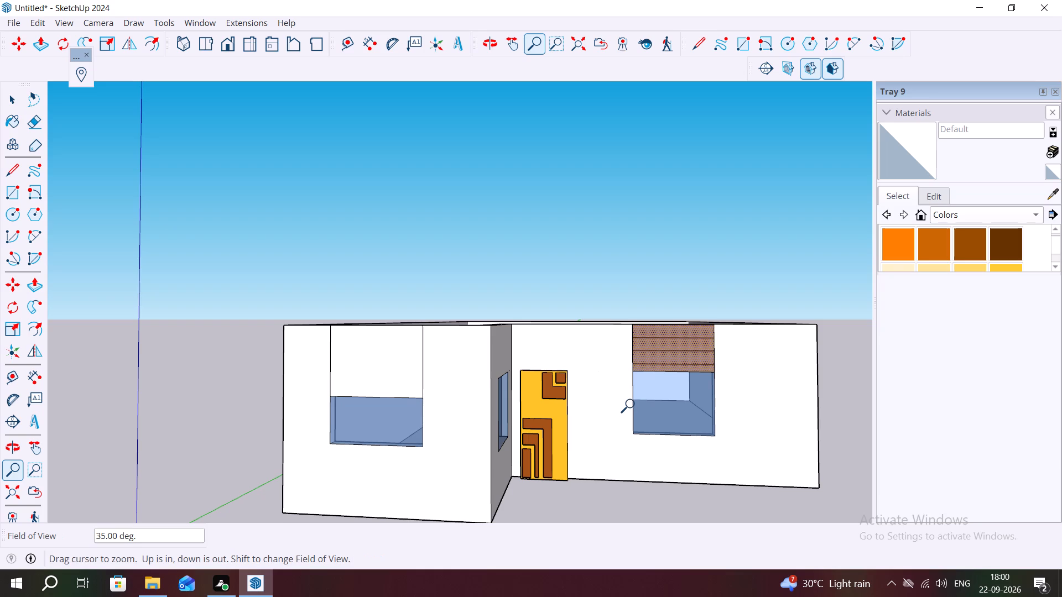
key(ctrl+z)
key(Escape)
scroll(626, 333, up, 5)
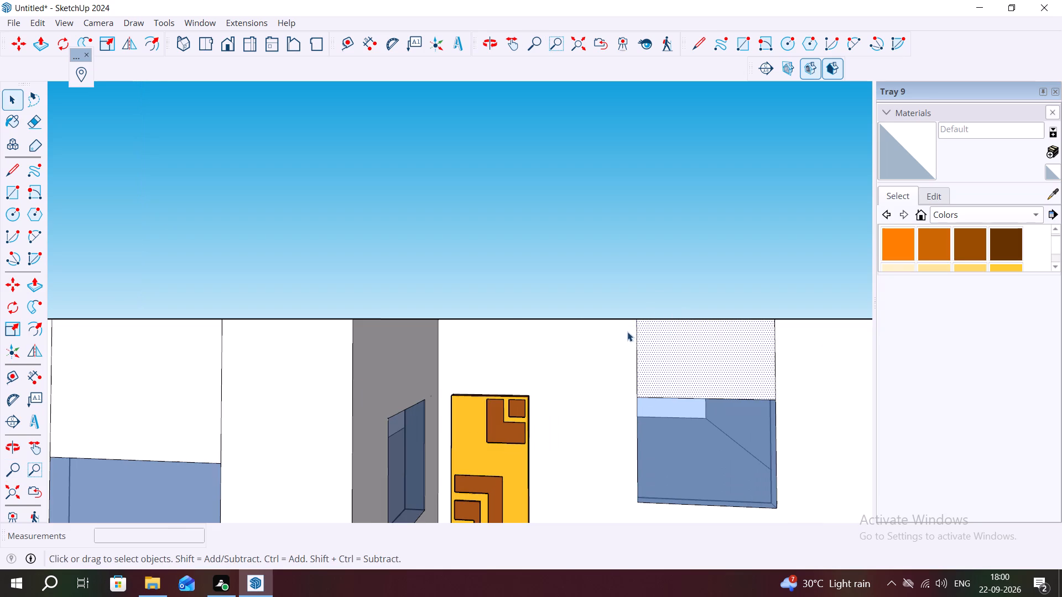
key(ctrl+z)
key(ctrl+z)
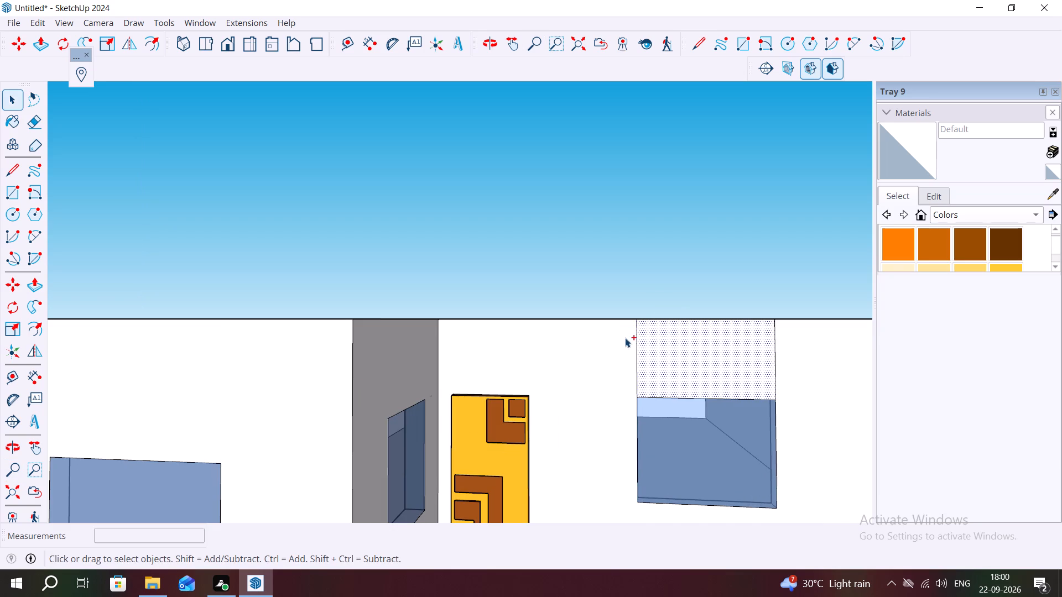
key(ctrl+z)
scroll(625, 339, down, 2)
key(ctrl+z)
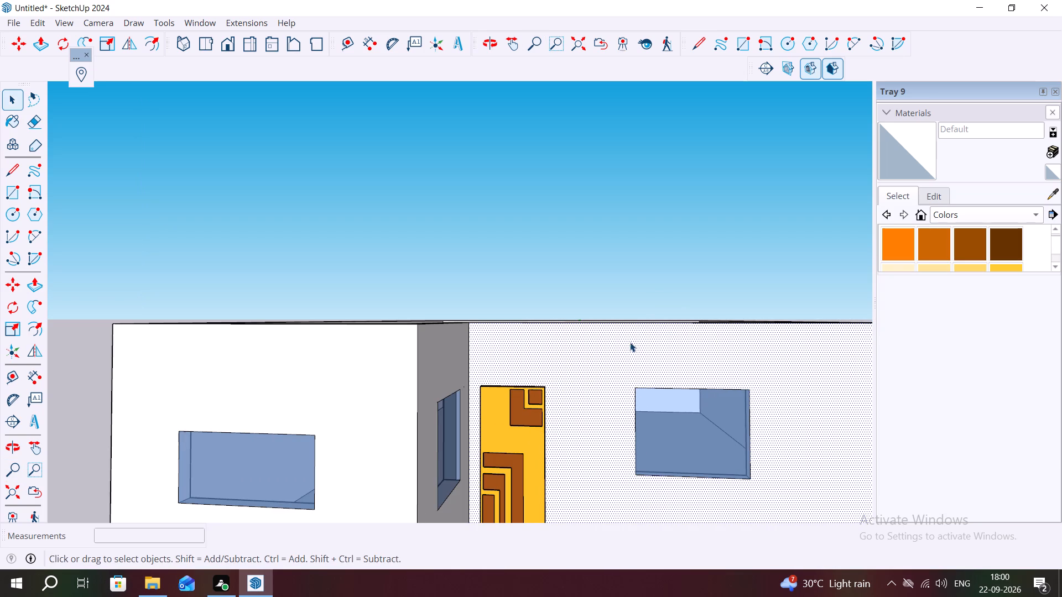
scroll(424, 348, down, 1)
key(Escape)
key(Escape)
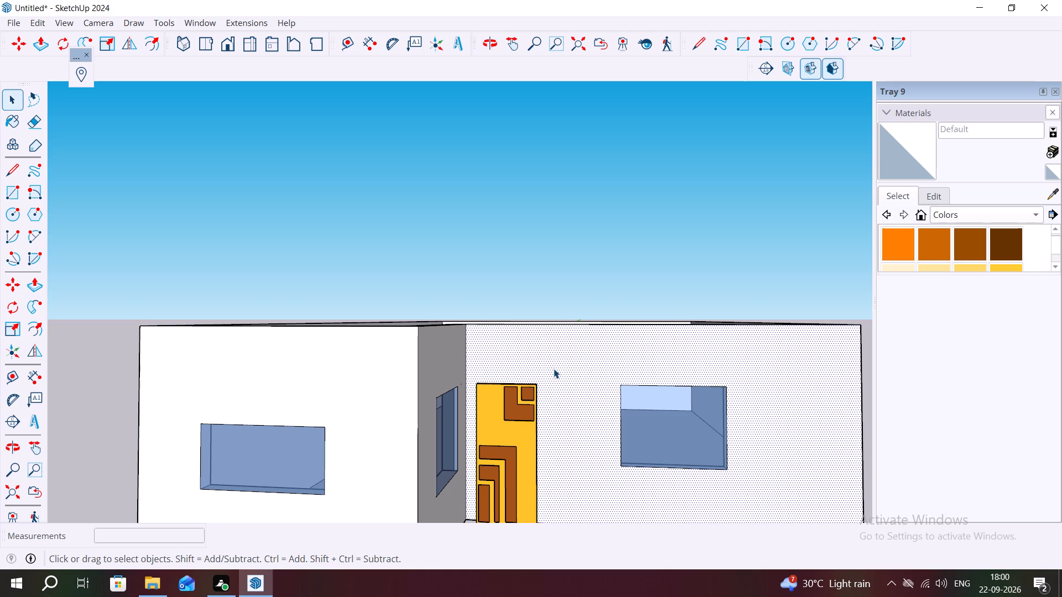
Outline a wider area above the recessed wall's window, extending about 1' past its door-side corner, a bit past the other, and 3' up.
key(l)
scroll(592, 331, up, 3)
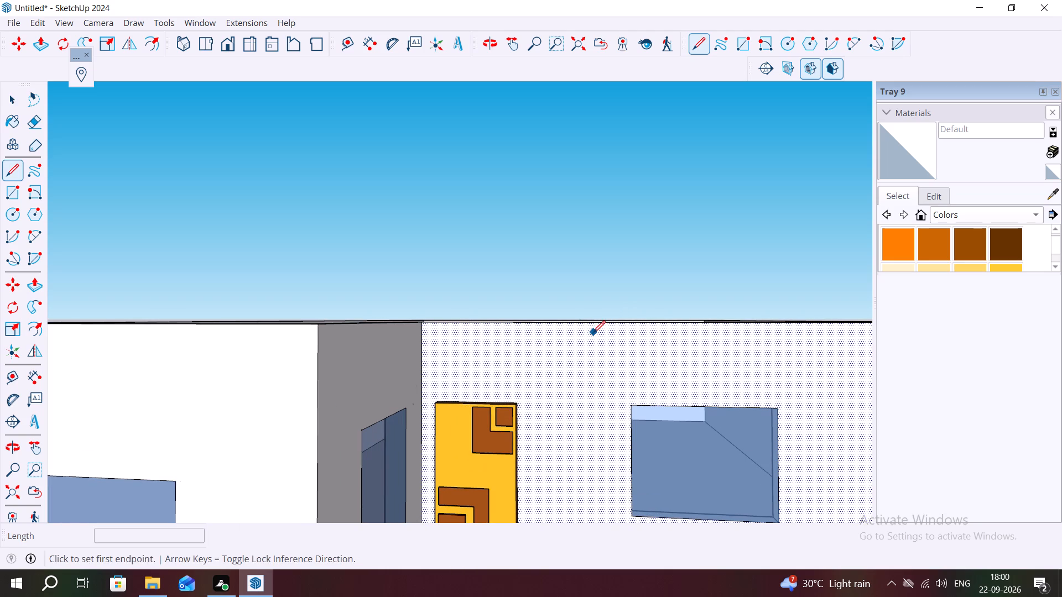
key(space)
click(500, 232)
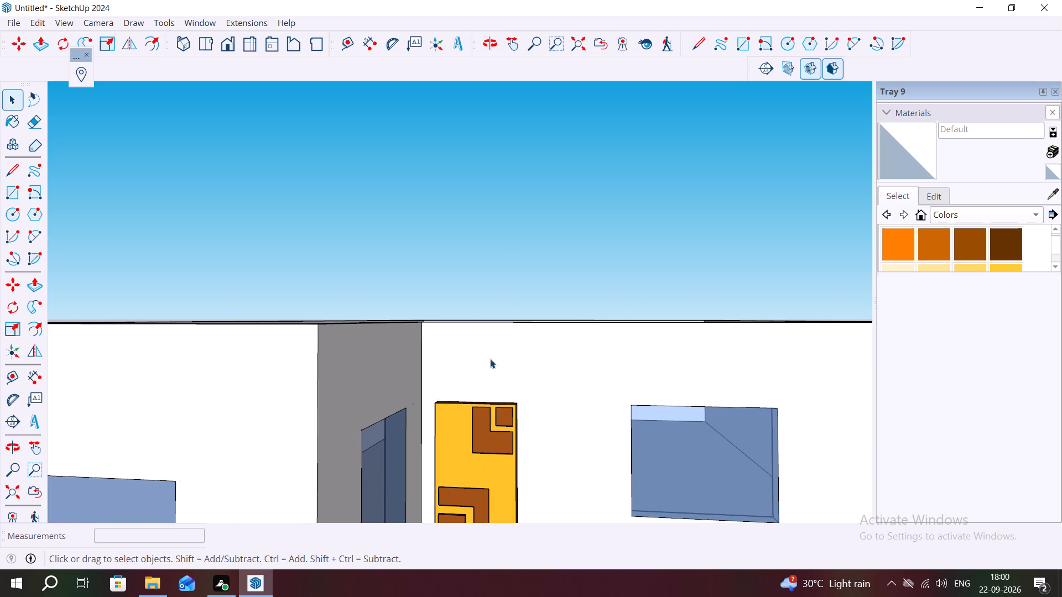
key(l)
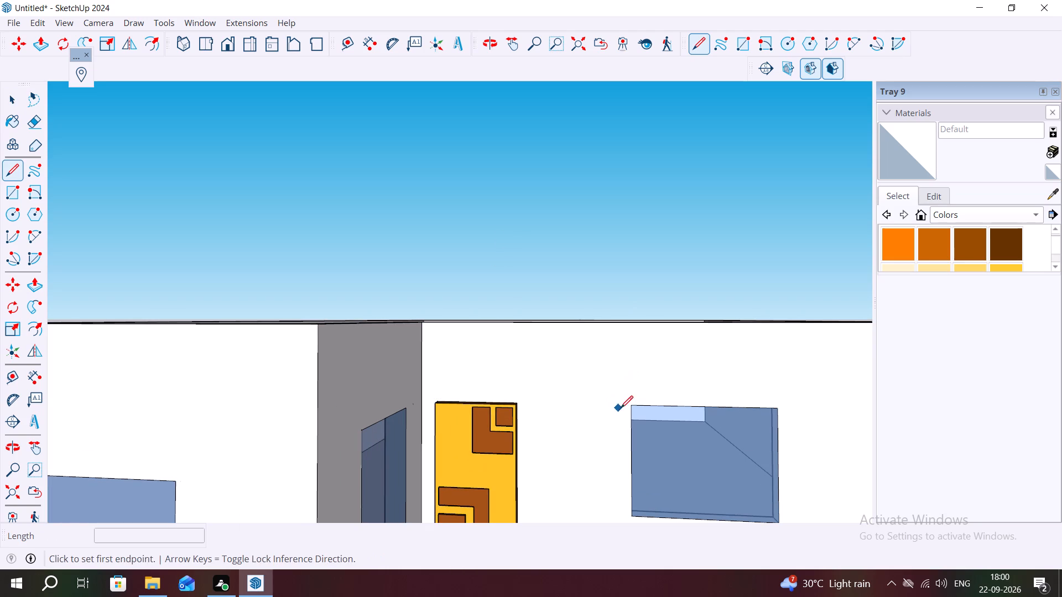
click(631, 404)
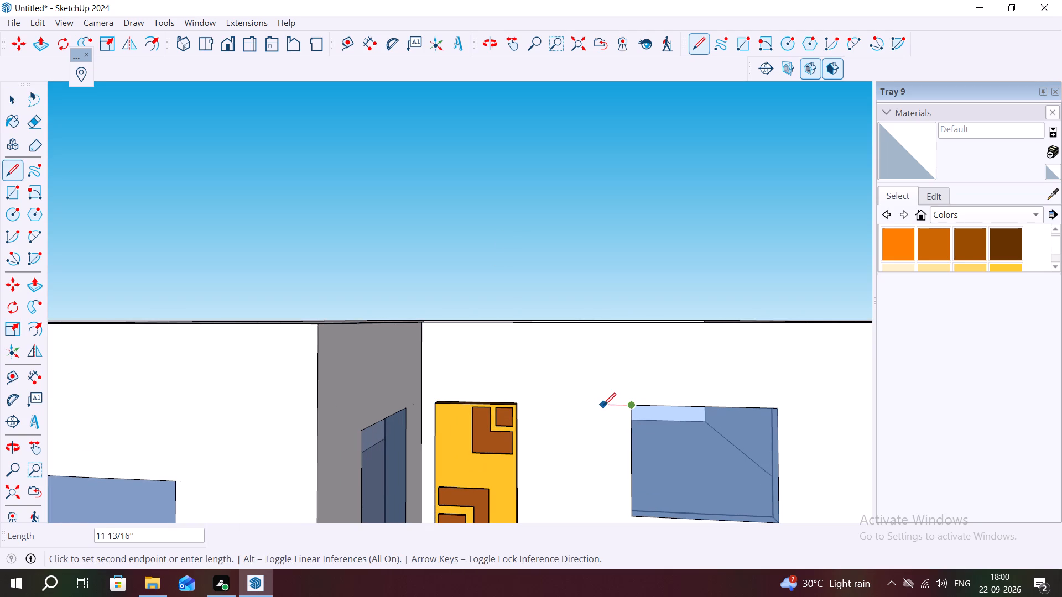
click(603, 405)
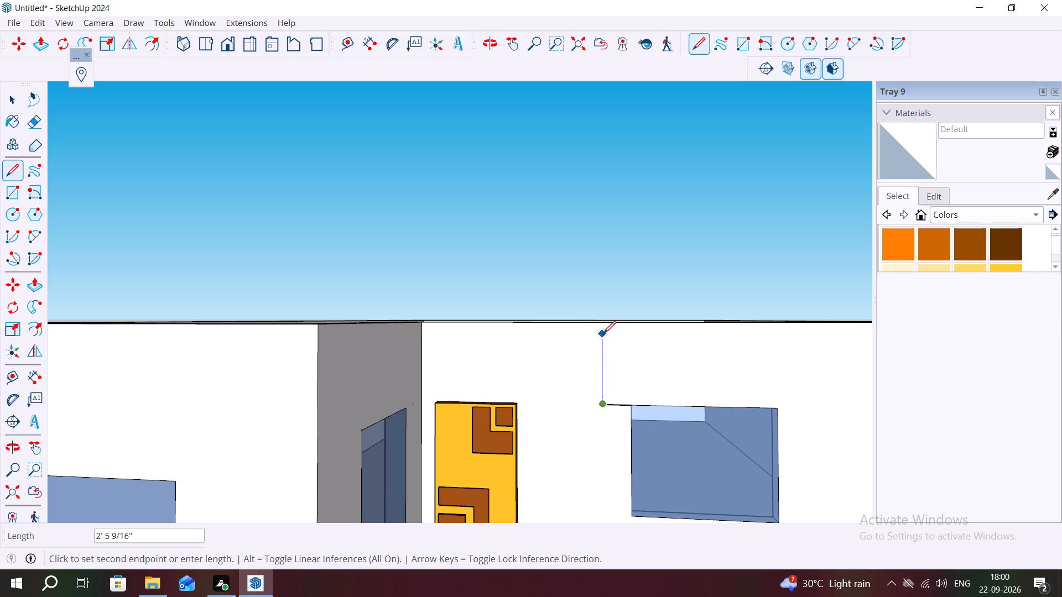
click(605, 321)
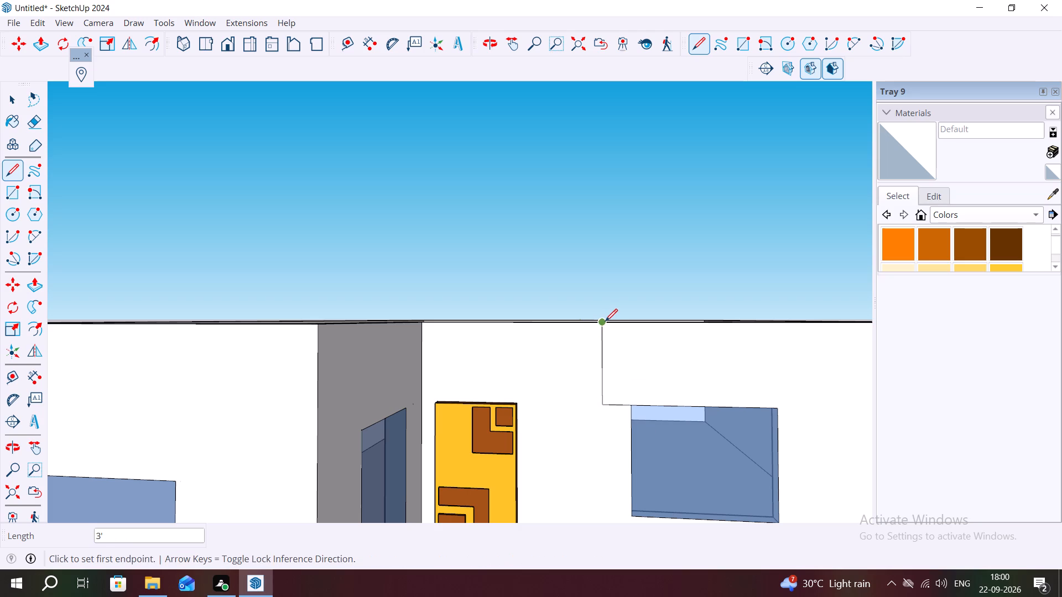
key(Escape)
click(779, 407)
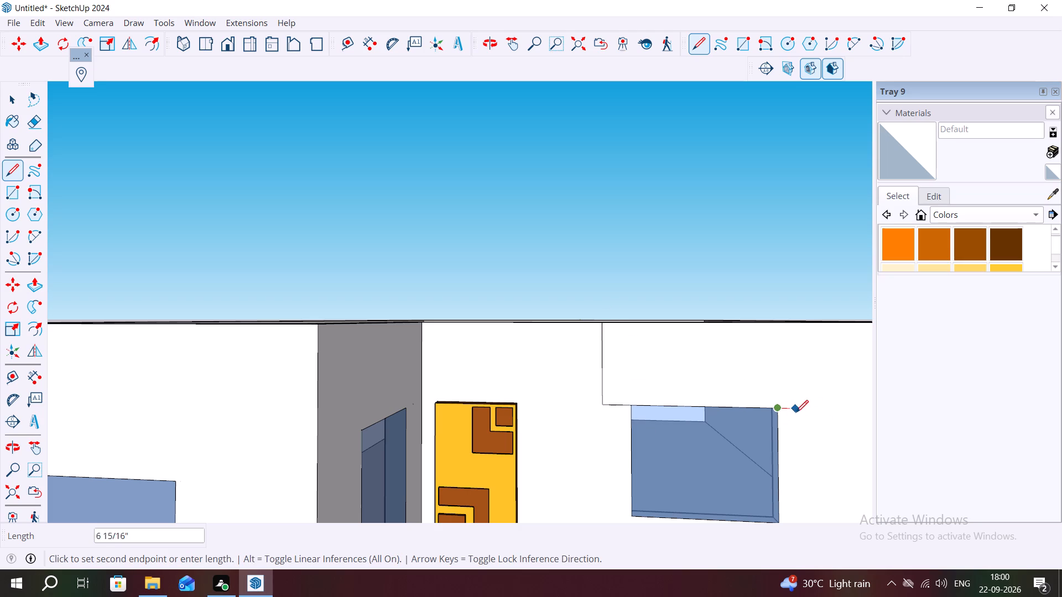
click(812, 408)
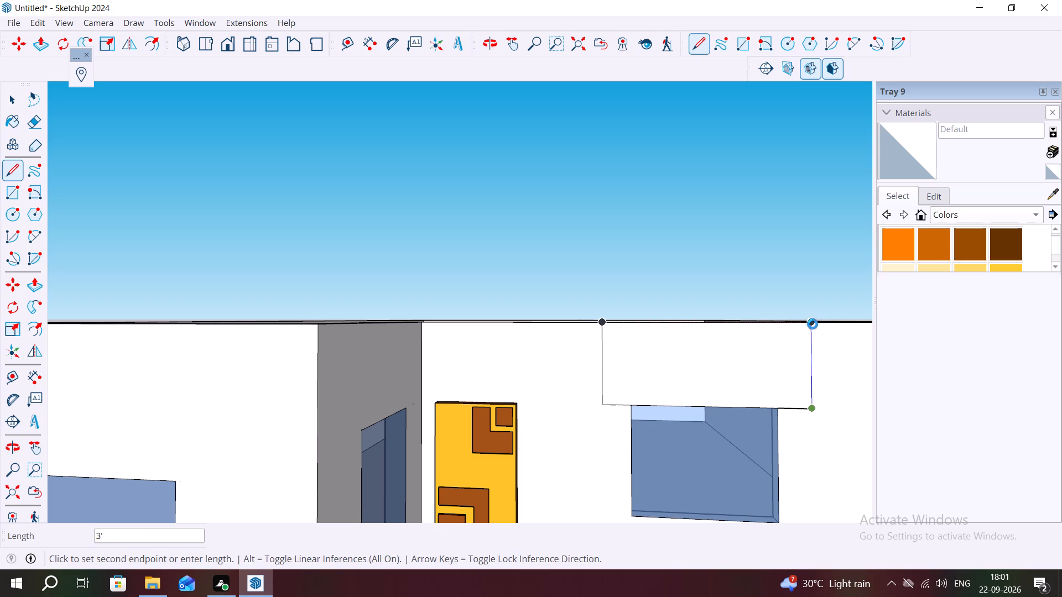
click(811, 321)
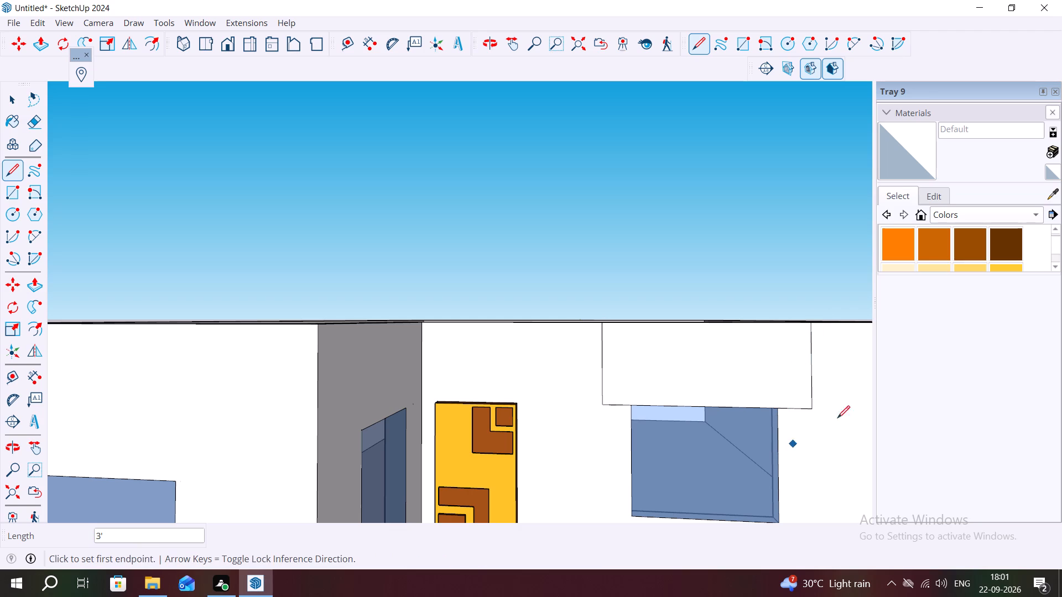
scroll(449, 273, down, 5)
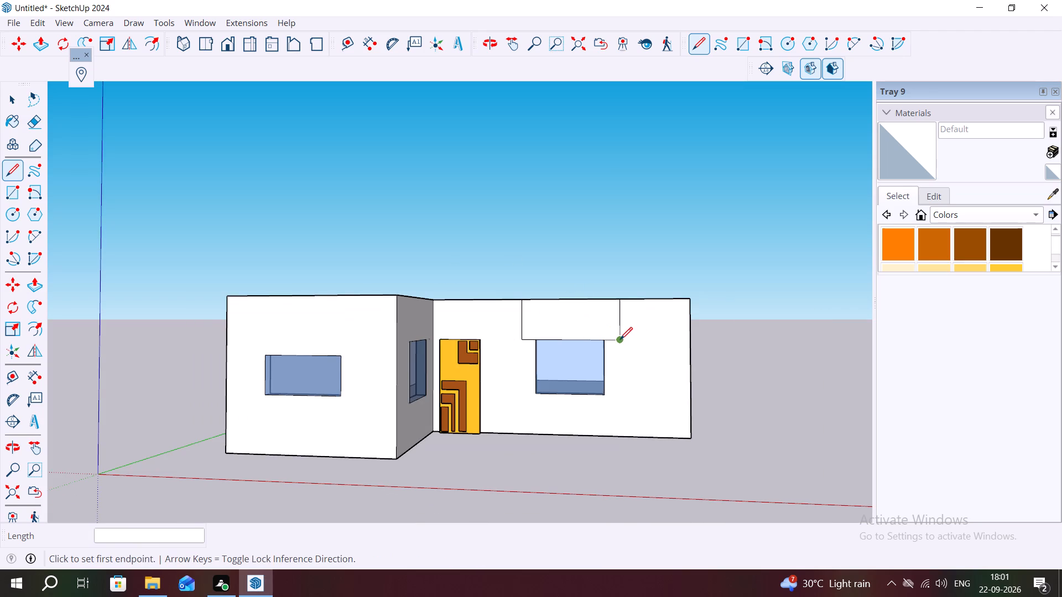
Extend the outlined area about 2' 7" down both sides of the recessed wall's window, closing it with horizontal lines to the window edges.
click(620, 339)
scroll(621, 378, up, 2)
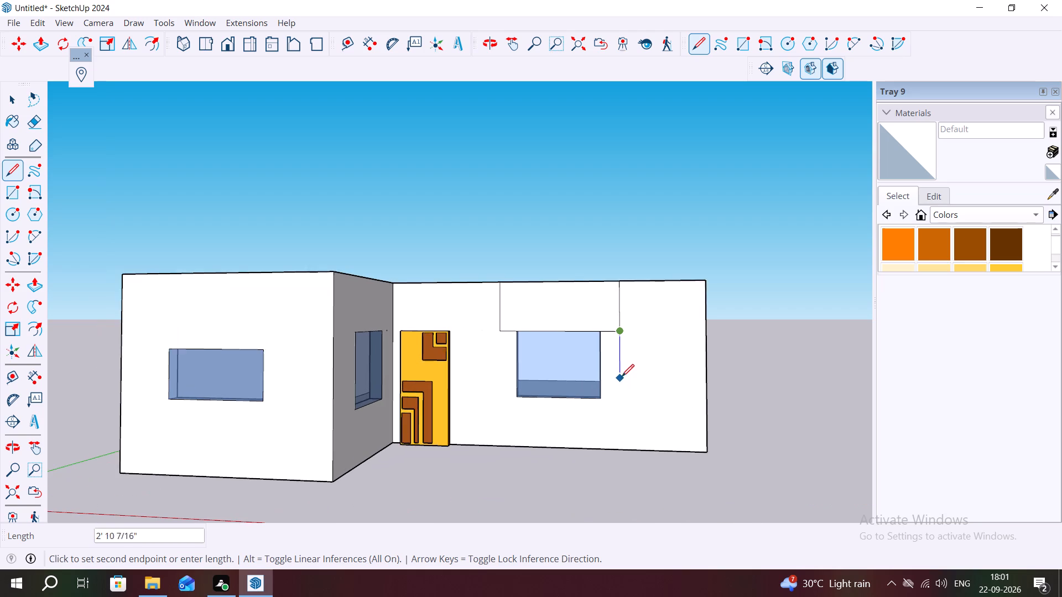
scroll(622, 375, up, 5)
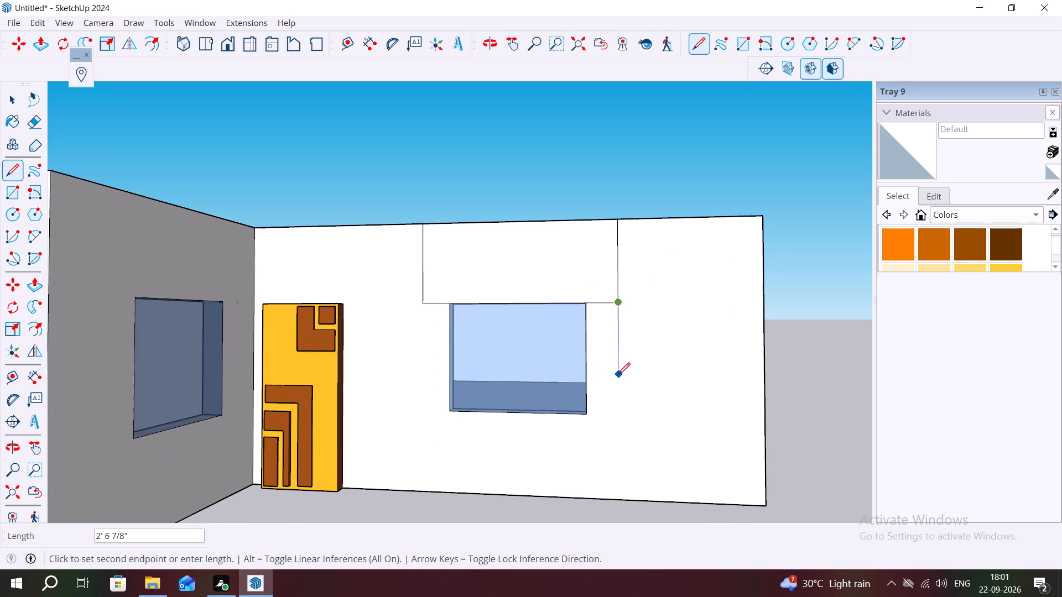
click(619, 373)
click(449, 372)
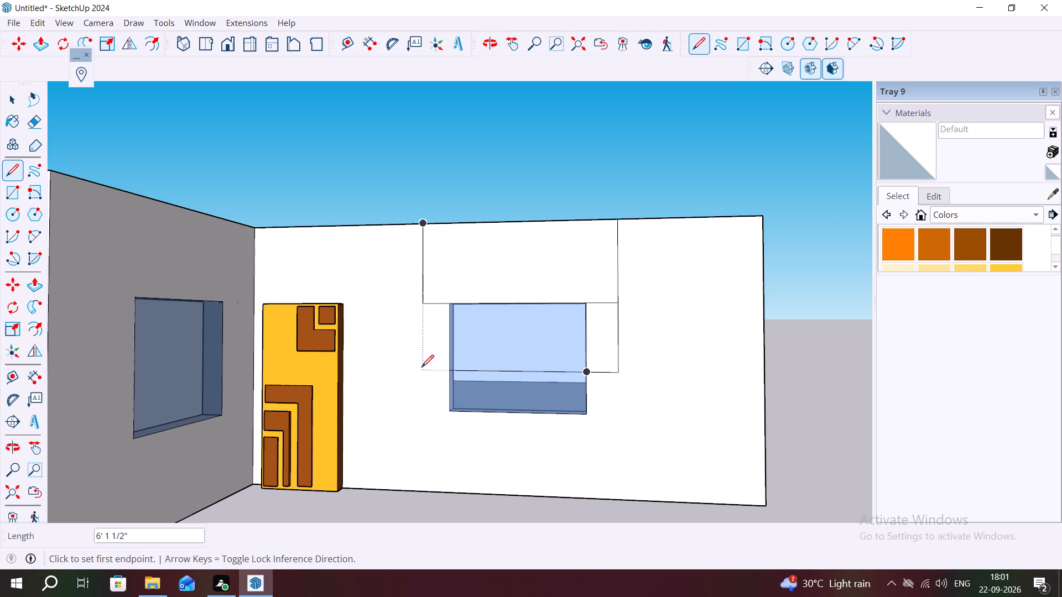
click(421, 371)
click(423, 371)
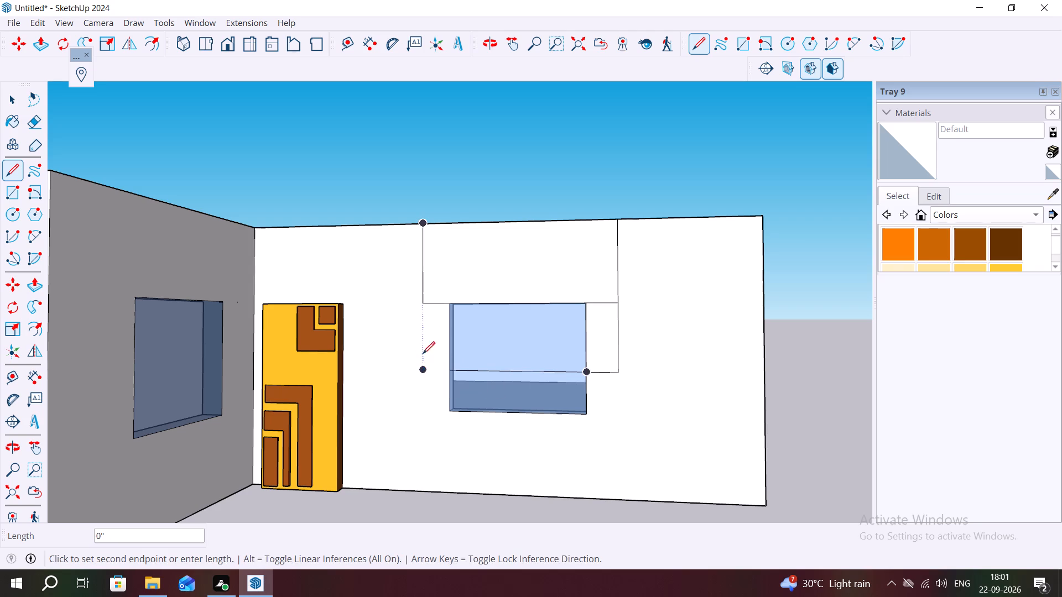
click(420, 307)
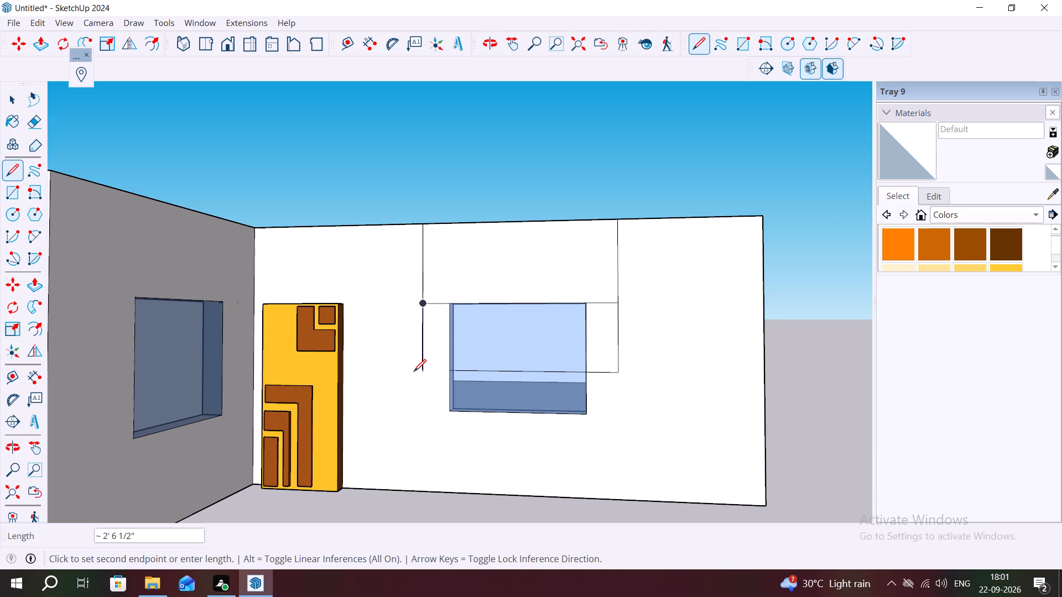
key(Escape)
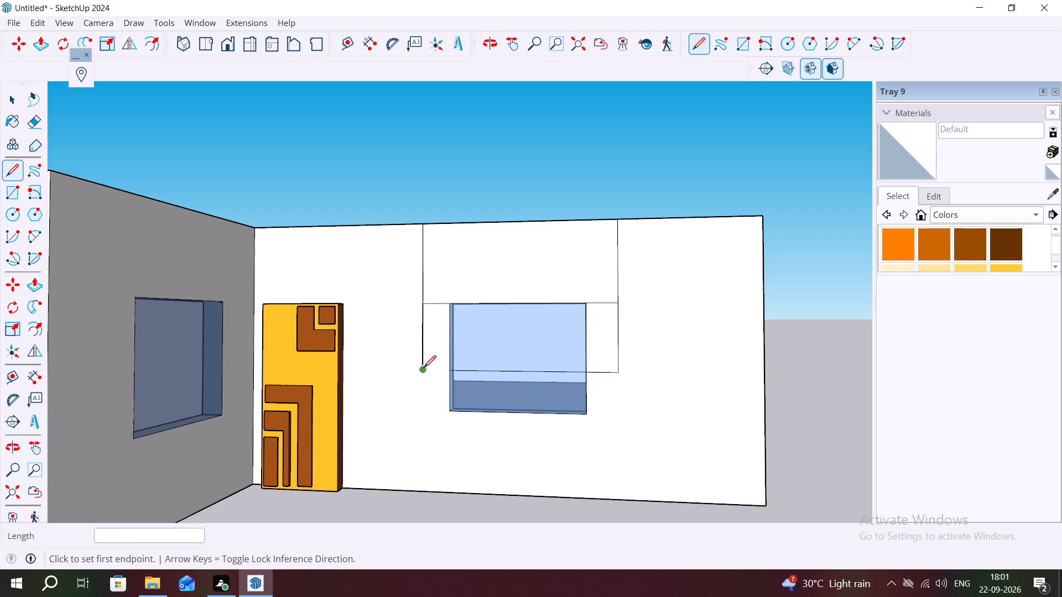
click(423, 368)
click(447, 371)
key(Escape)
key(Escape)
Erase the line crossing the recessed wall's window and the leftover horizontal segments beside its top corners.
key(space)
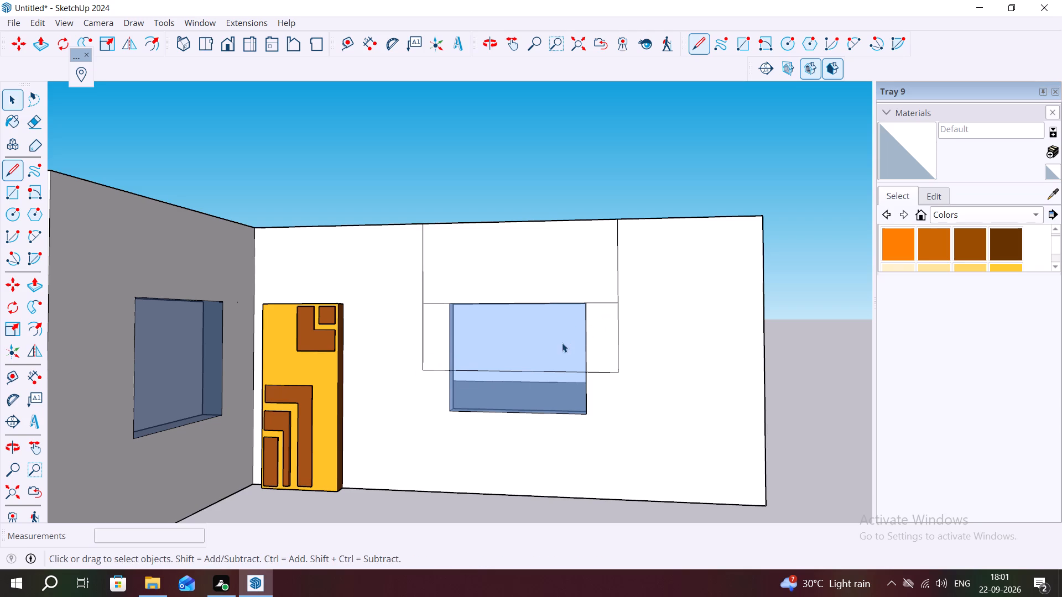
click(553, 368)
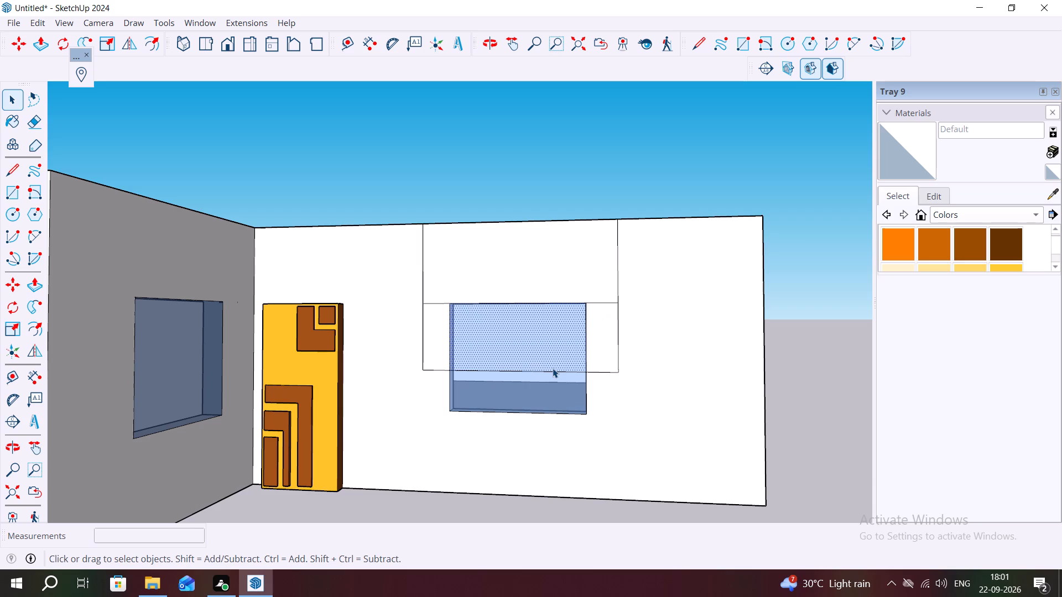
click(549, 368)
key(Escape)
key(space)
click(37, 124)
key(Escape)
key(Escape)
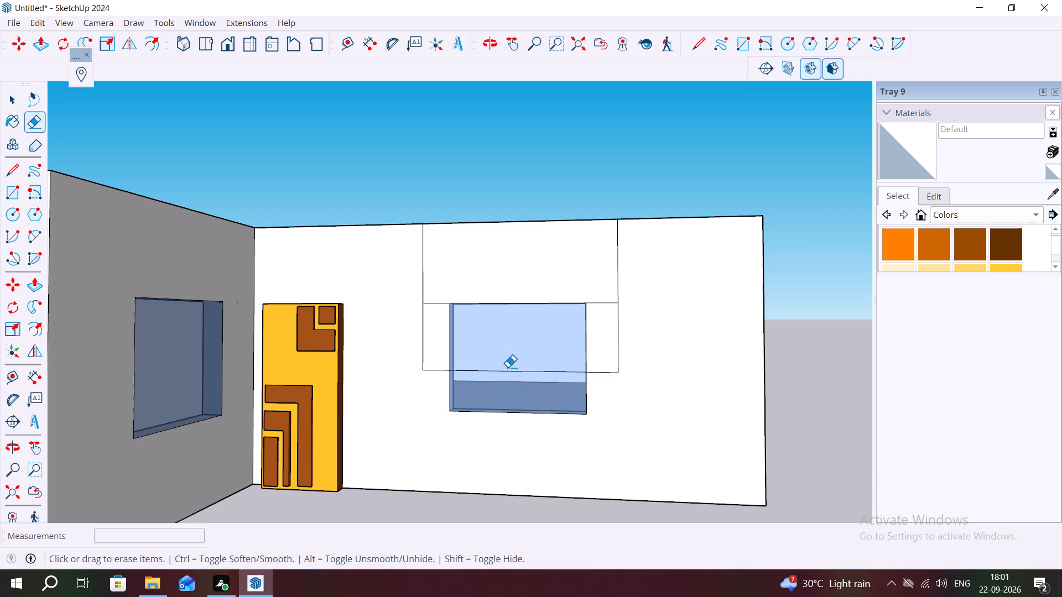
click(510, 370)
key(Escape)
click(440, 301)
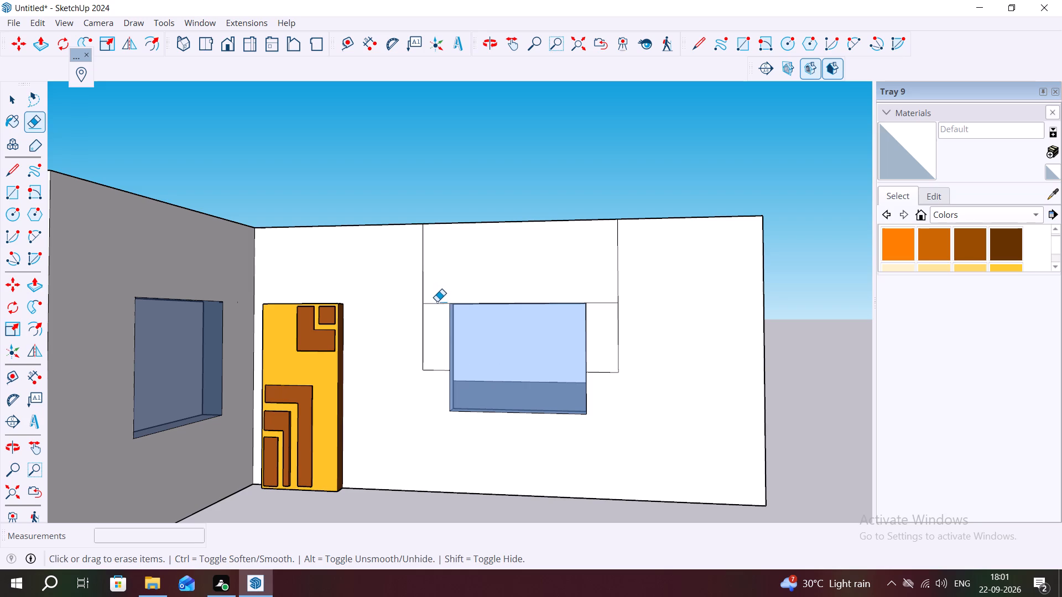
click(436, 303)
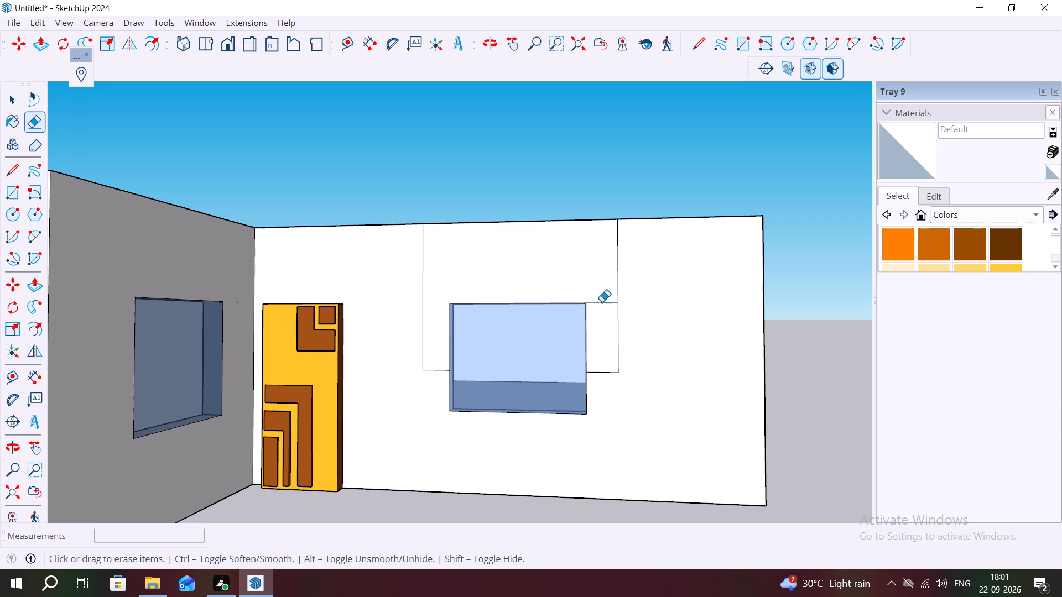
click(602, 302)
key(Escape)
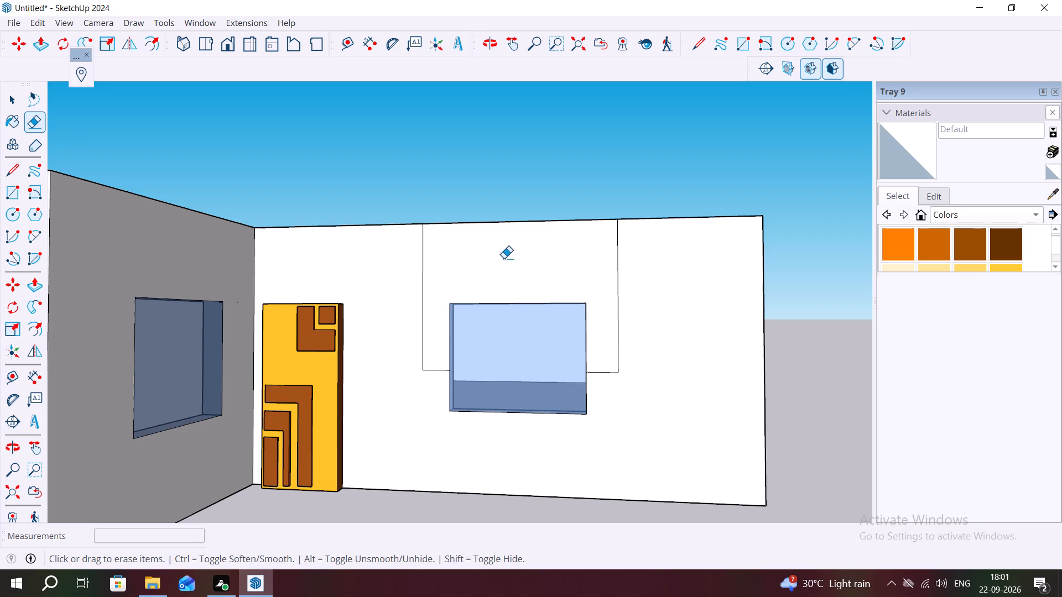
Paint the merged area around the recessed wall's window with Cladding Siding Tan.
key(space)
click(504, 261)
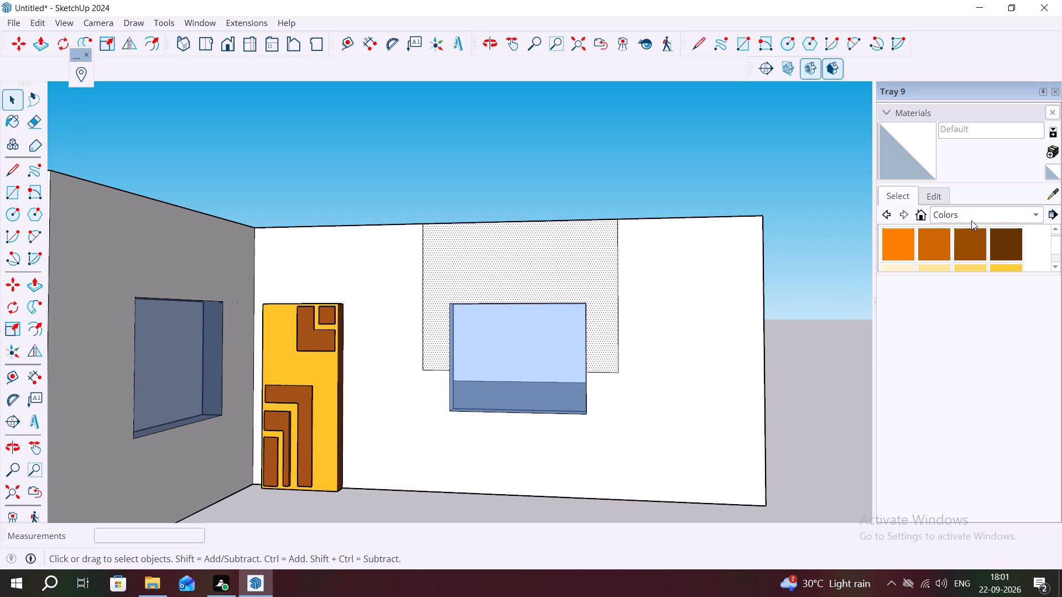
click(972, 214)
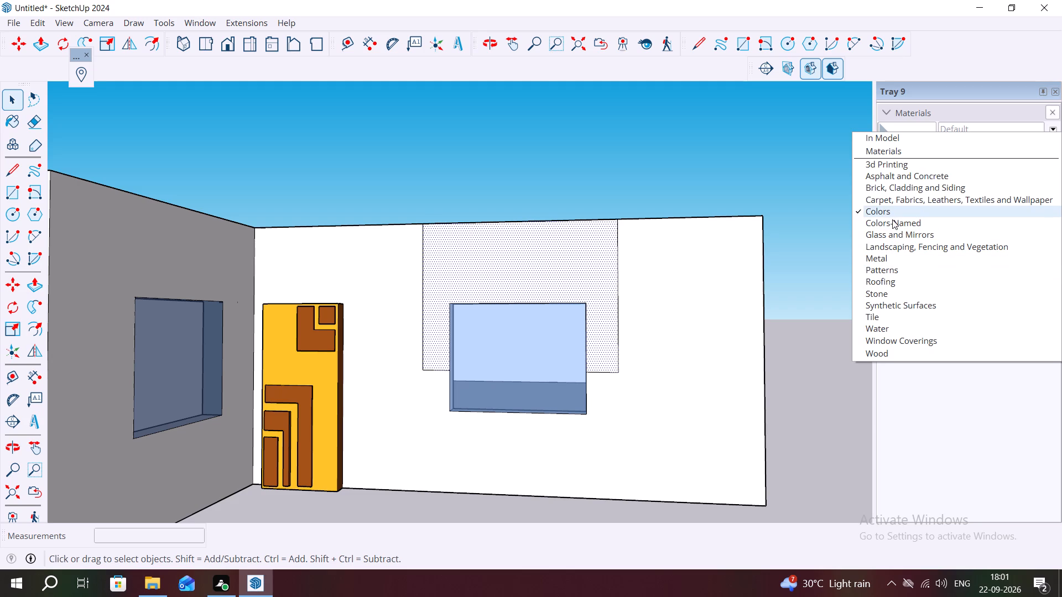
click(876, 186)
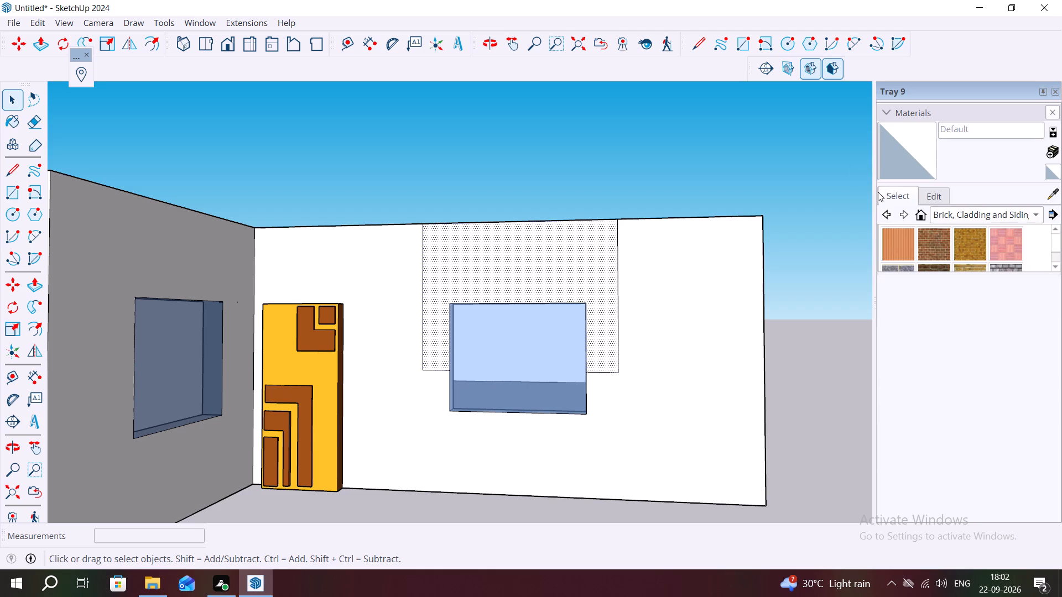
scroll(910, 251, down, 3)
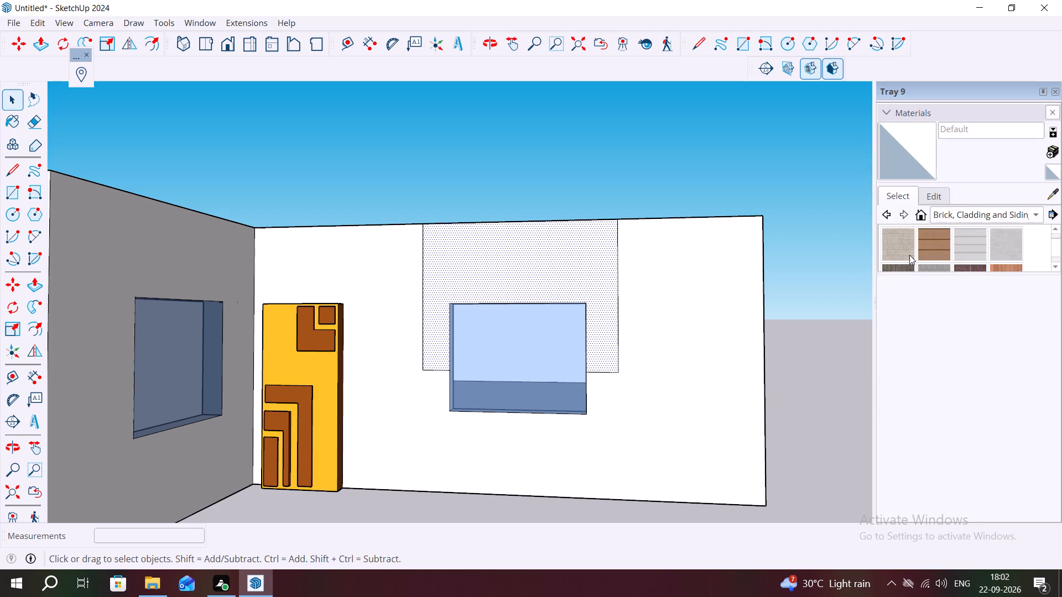
click(928, 241)
click(549, 249)
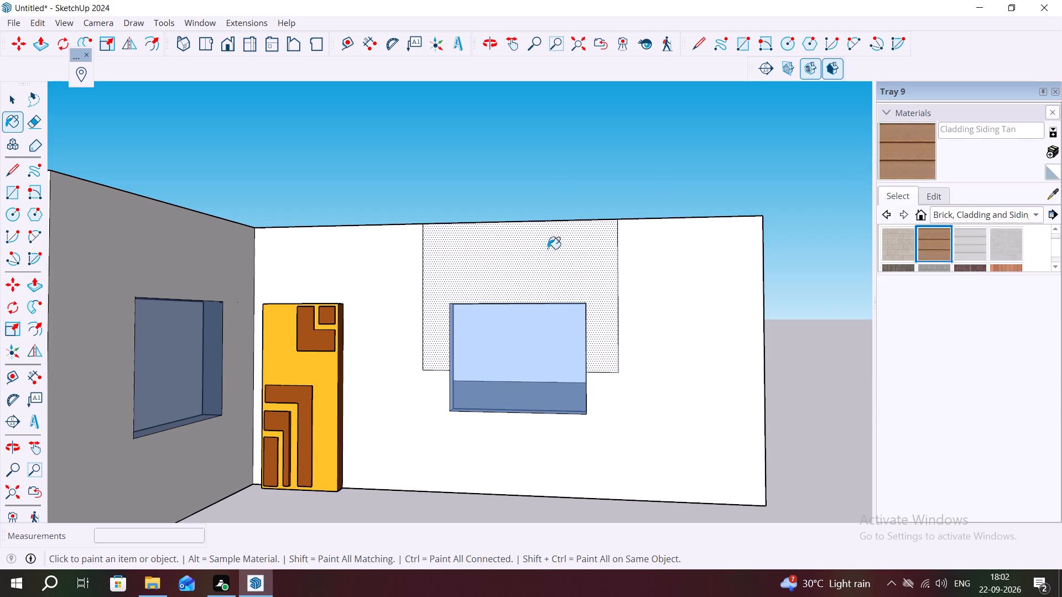
key(Escape)
scroll(641, 307, down, 3)
scroll(567, 303, down, 3)
key(space)
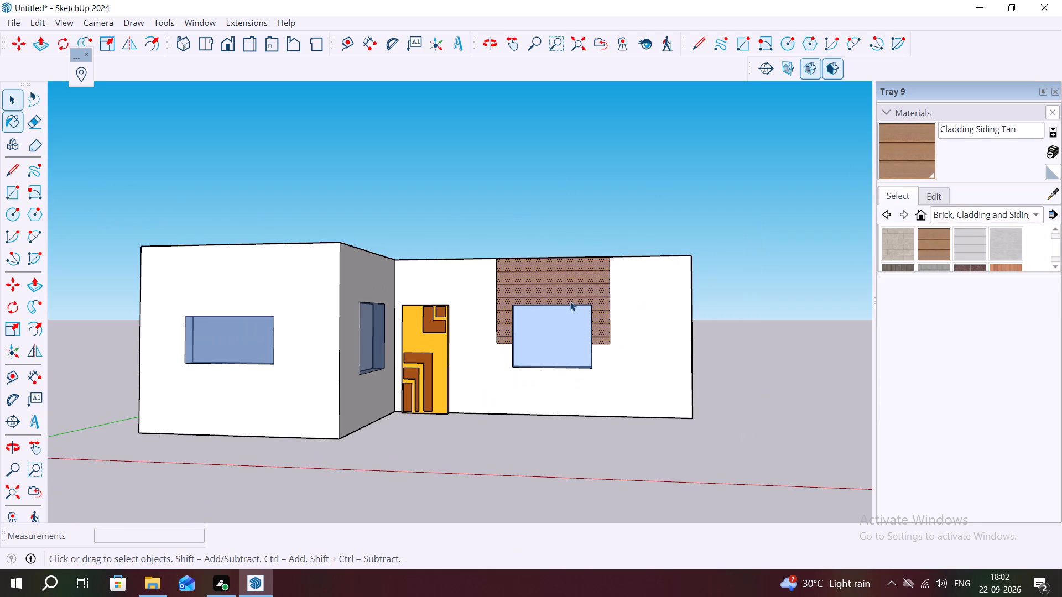
key(Escape)
Copy the siding-clad area with its edges about 19' 7" onto the projecting front wall, around its window.
double_click(576, 282)
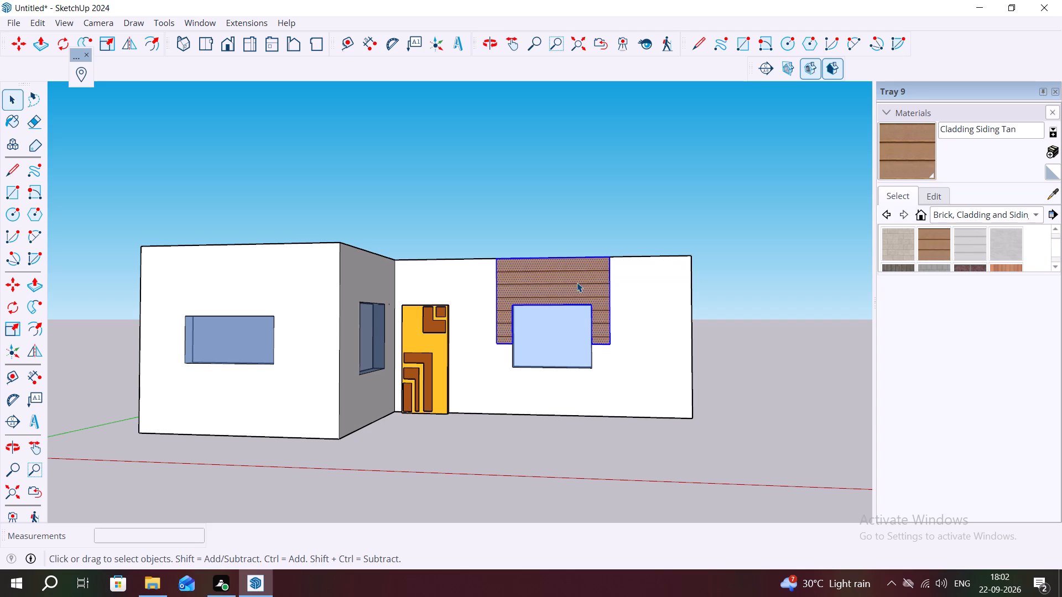
key(m)
click(611, 340)
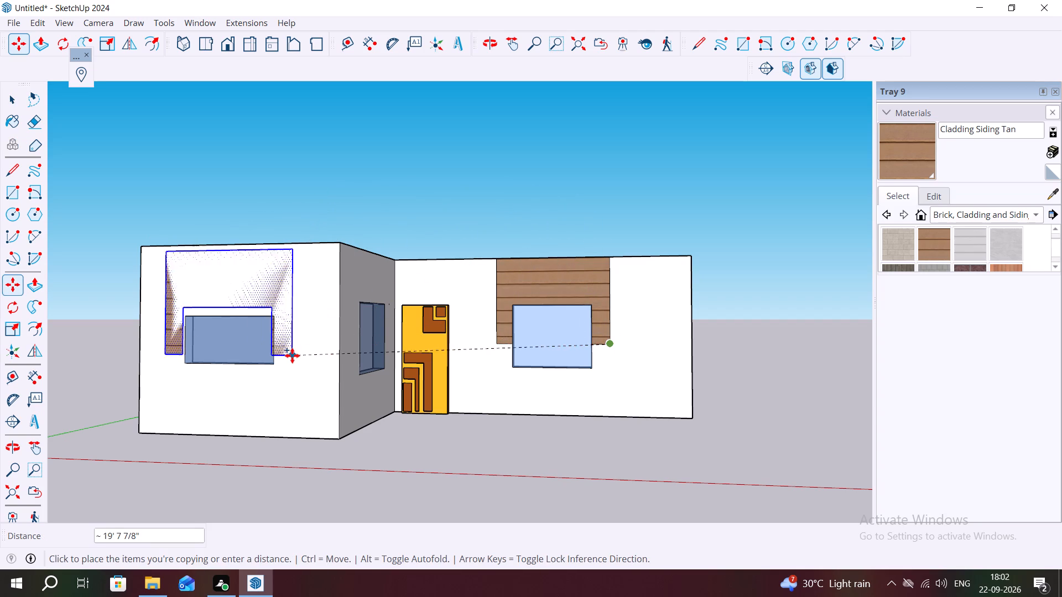
middle_drag(299, 354, 403, 371)
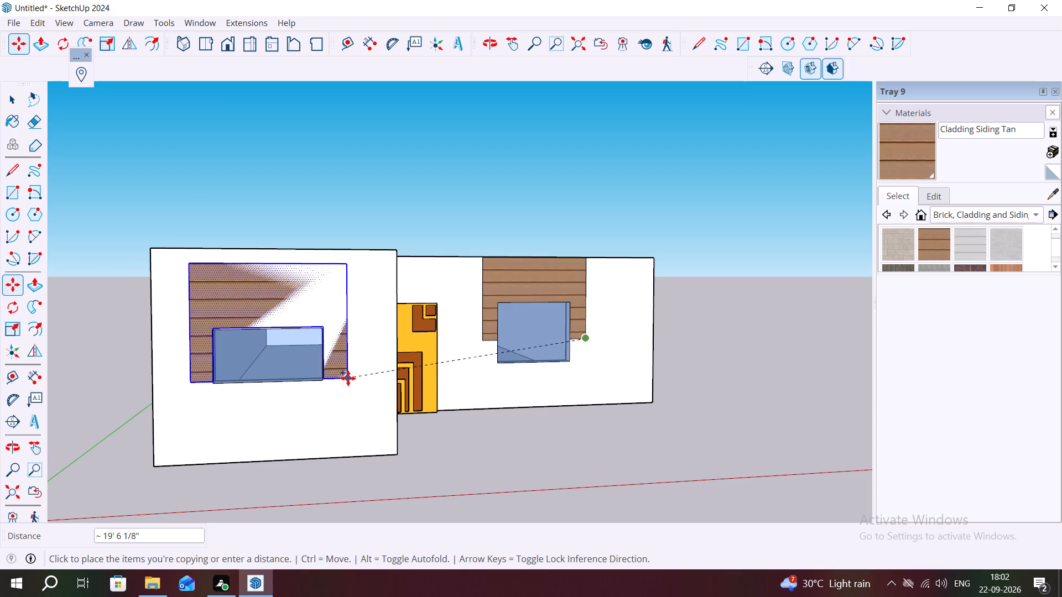
scroll(348, 380, up, 2)
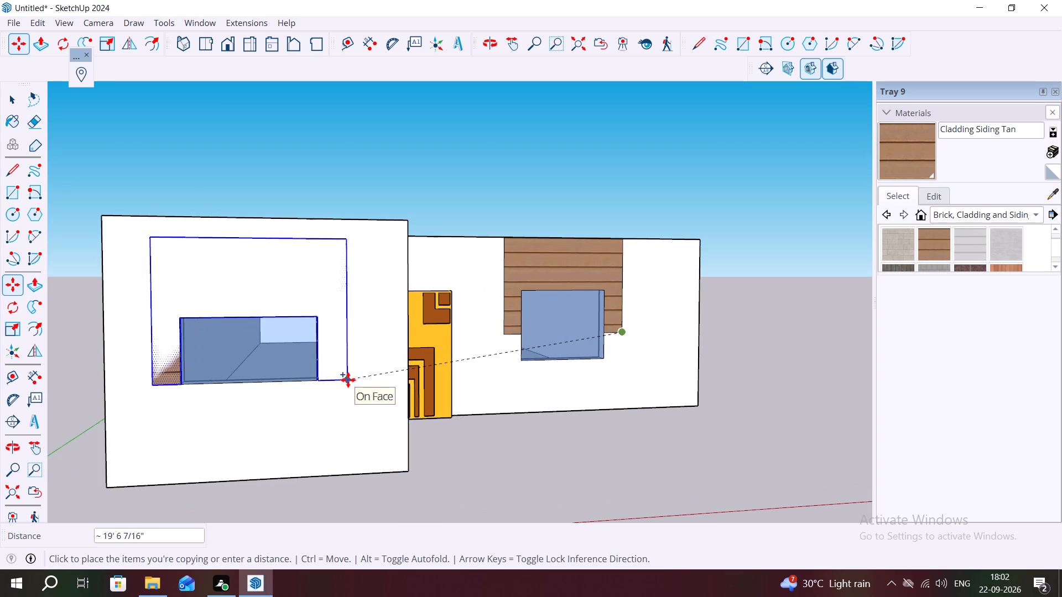
scroll(348, 380, up, 3)
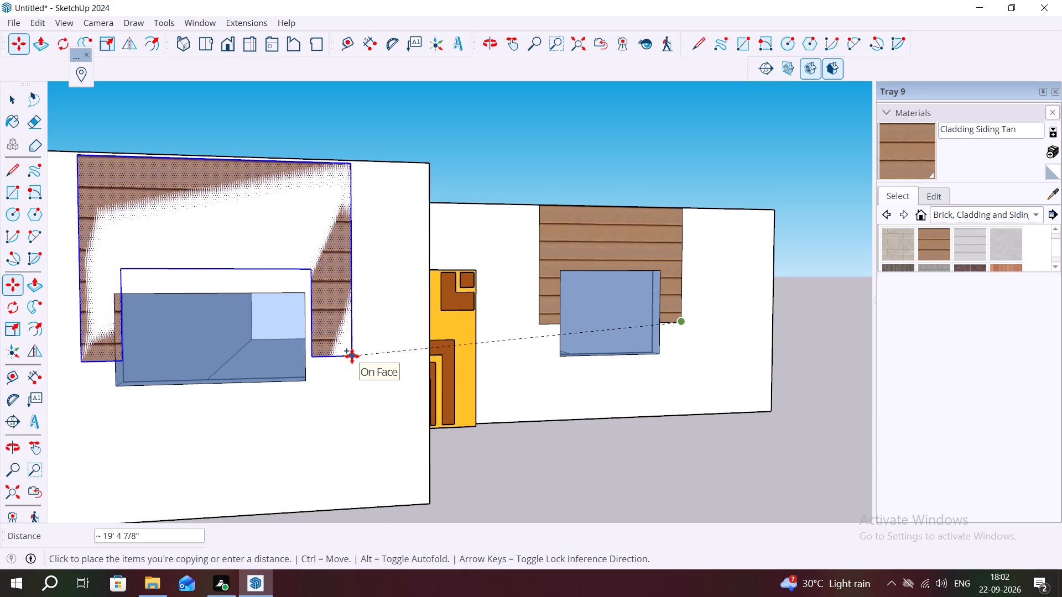
scroll(352, 356, up, 1)
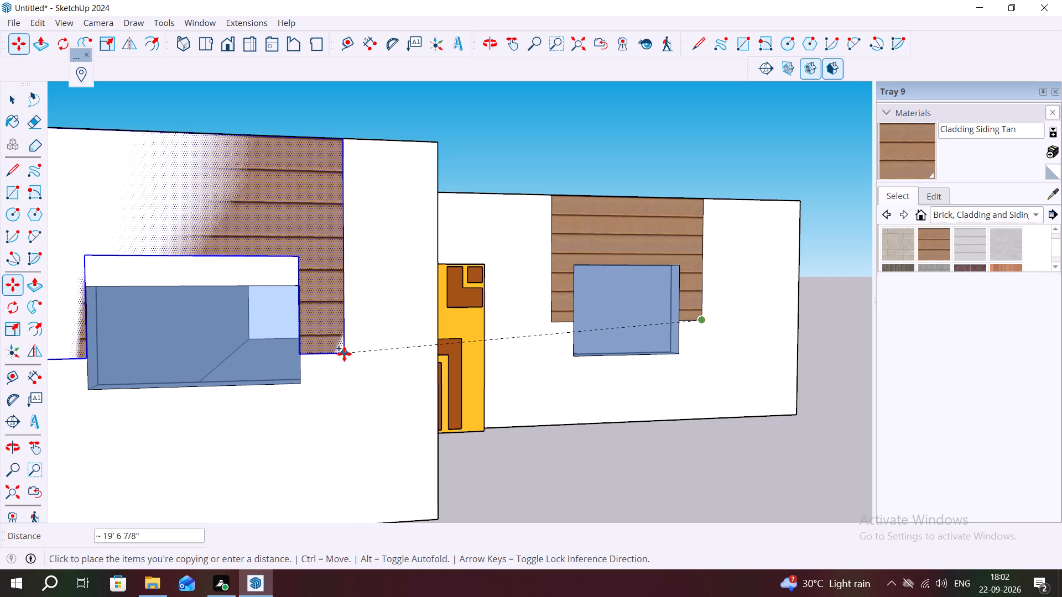
click(344, 354)
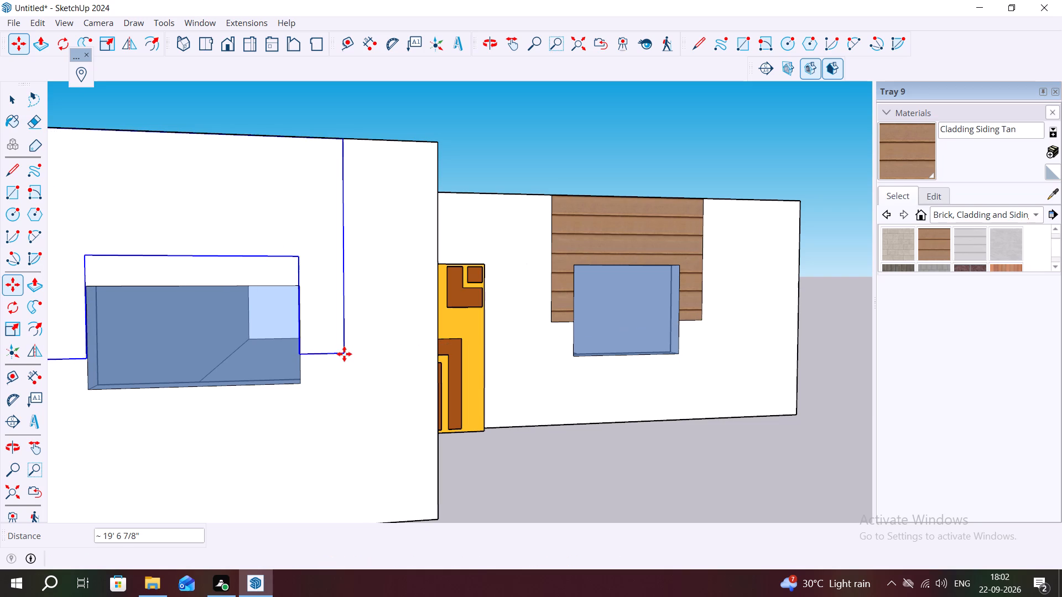
scroll(535, 368, down, 1)
key(space)
Paint the copied area around the projecting front wall's window with Cladding Siding Tan.
click(292, 240)
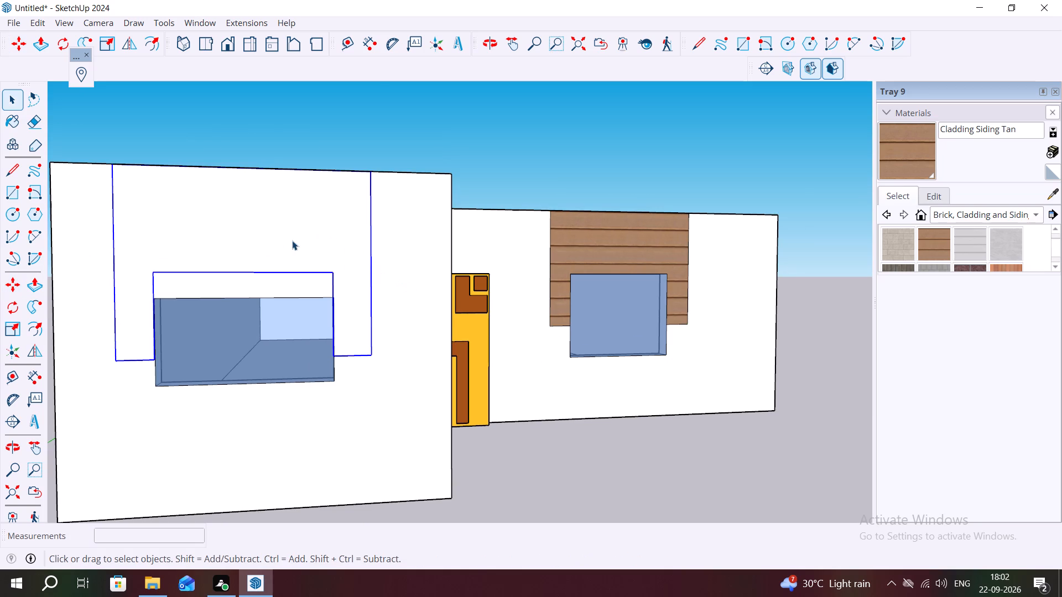
click(900, 153)
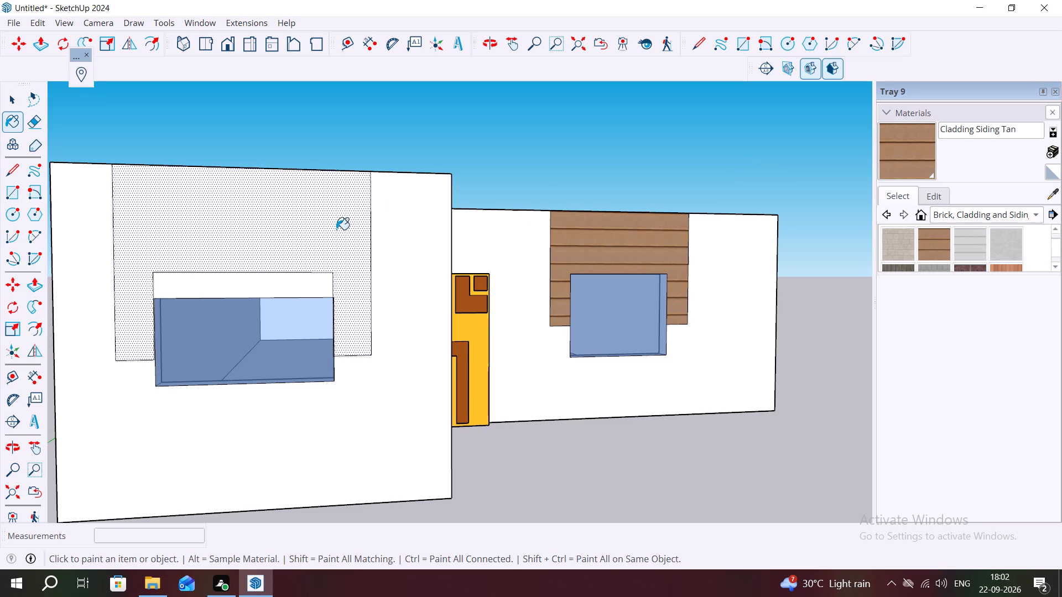
click(325, 227)
key(Escape)
key(grave)
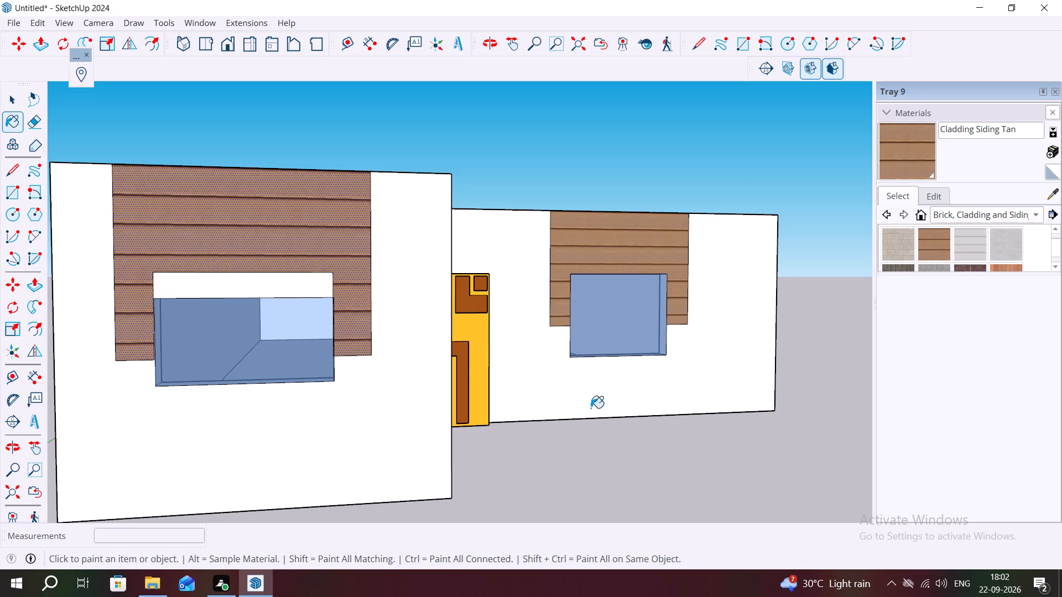
key(space)
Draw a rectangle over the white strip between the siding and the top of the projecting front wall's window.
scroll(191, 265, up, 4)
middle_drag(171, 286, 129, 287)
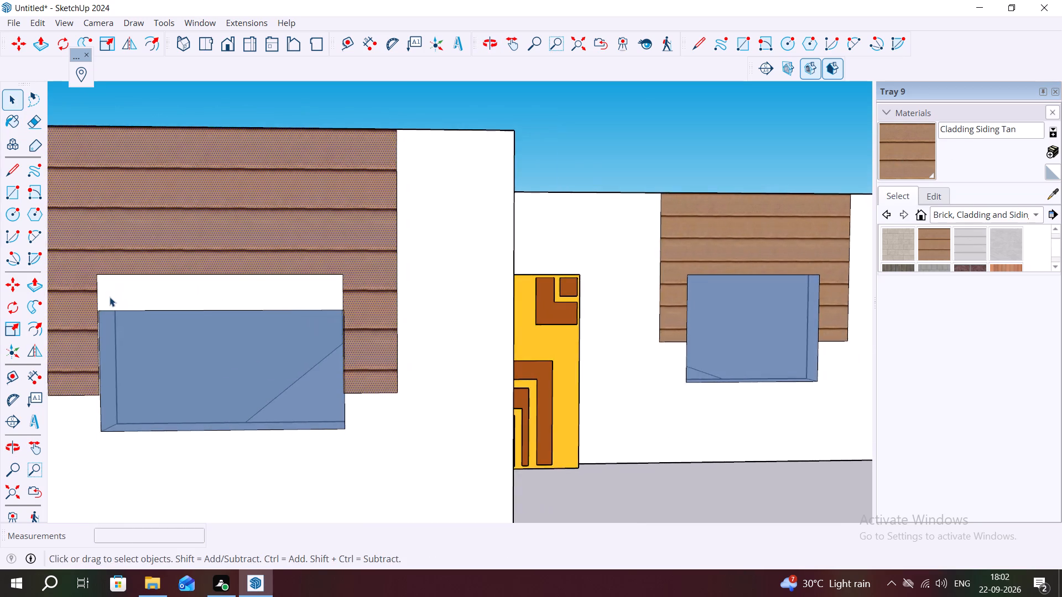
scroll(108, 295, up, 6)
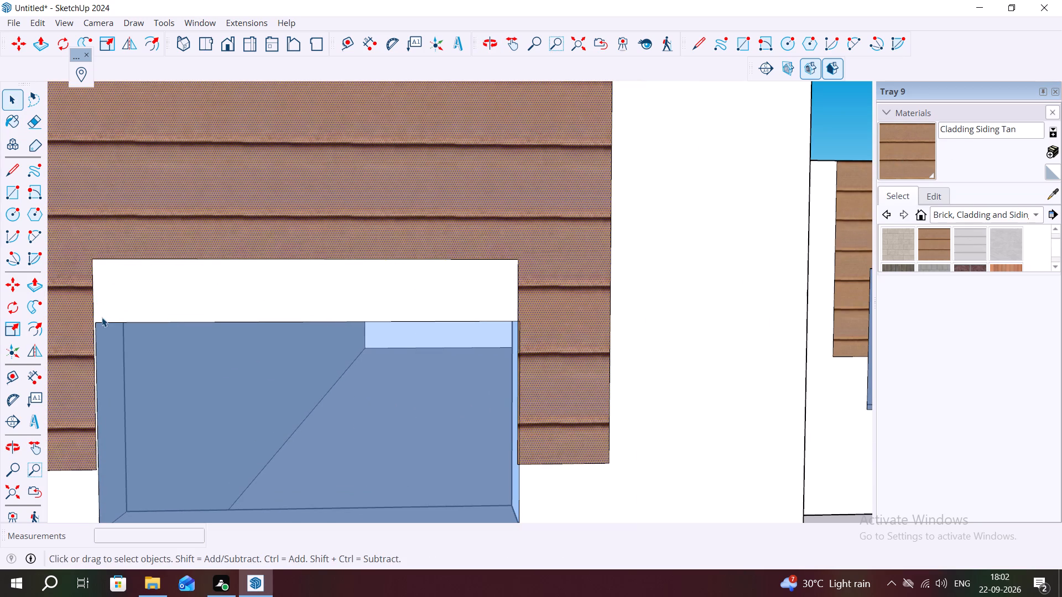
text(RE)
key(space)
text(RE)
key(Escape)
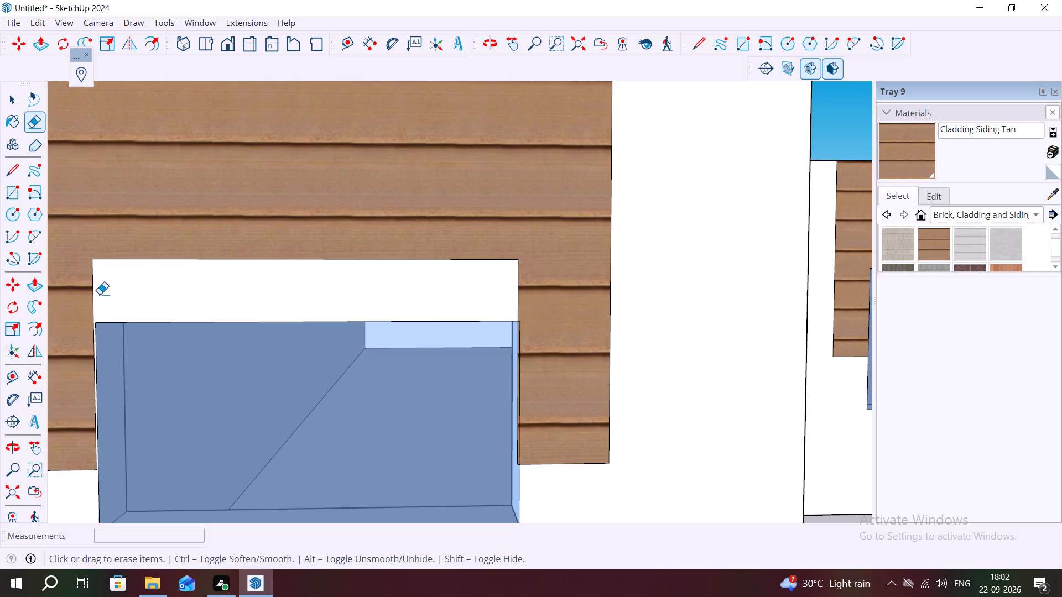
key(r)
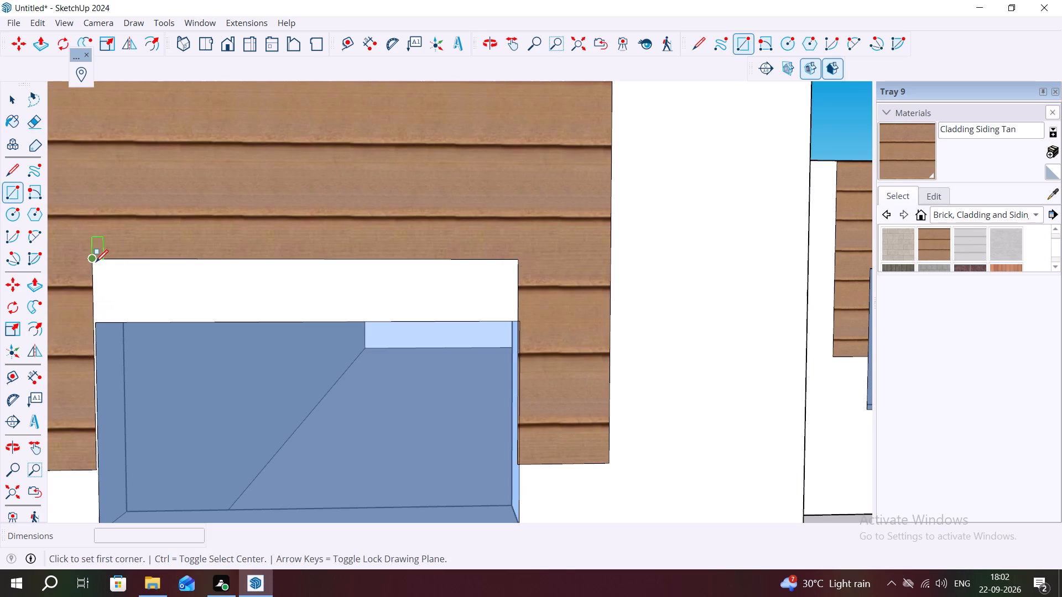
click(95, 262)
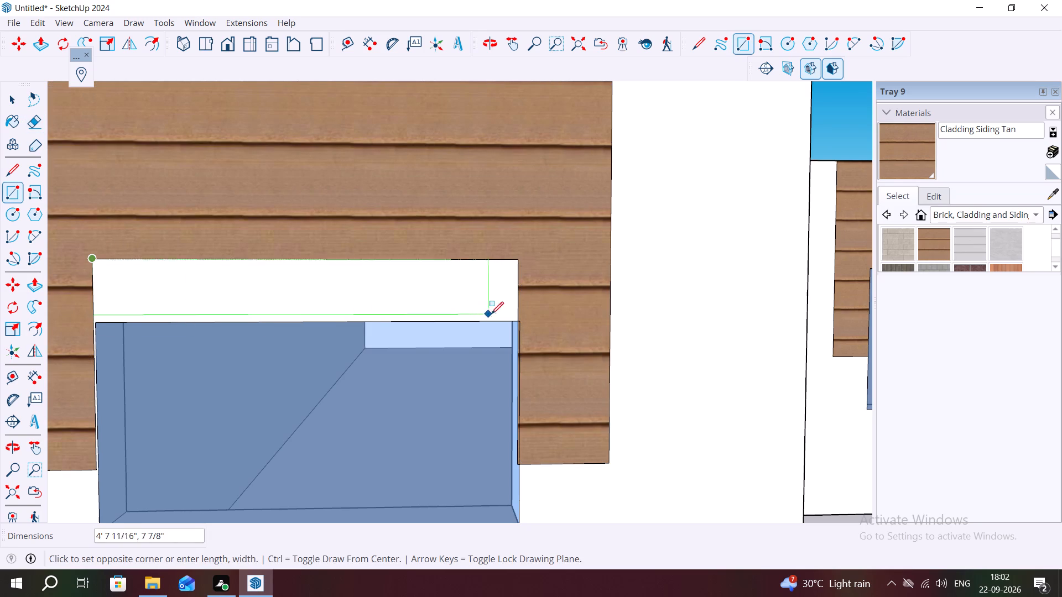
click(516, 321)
Erase the stray vertical line and short horizontal segment at the top-right corner of the projecting front wall's window.
middle_drag(554, 347, 542, 347)
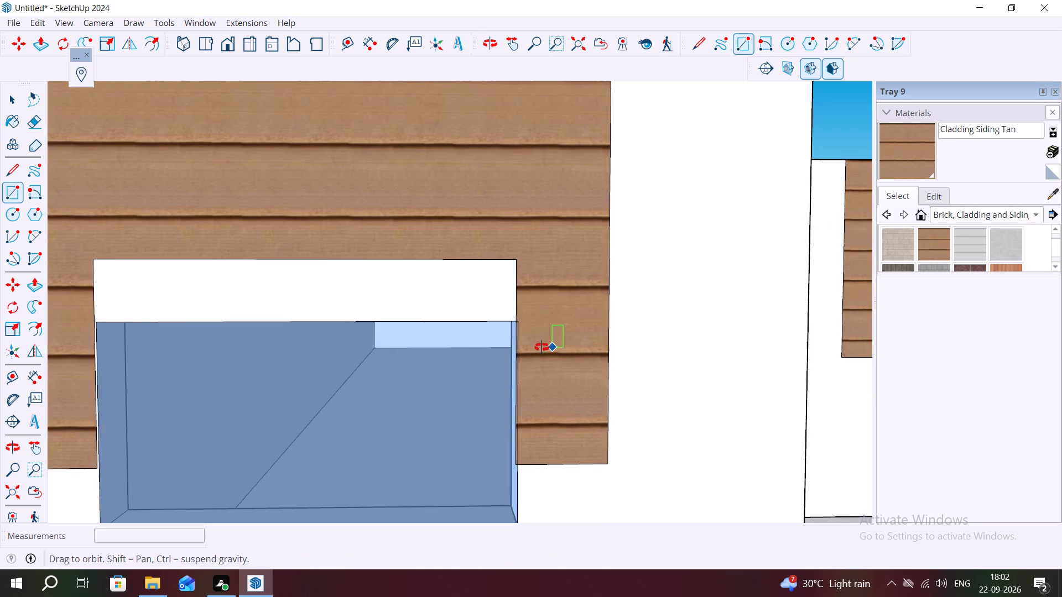
middle_drag(542, 347, 522, 346)
scroll(521, 342, up, 10)
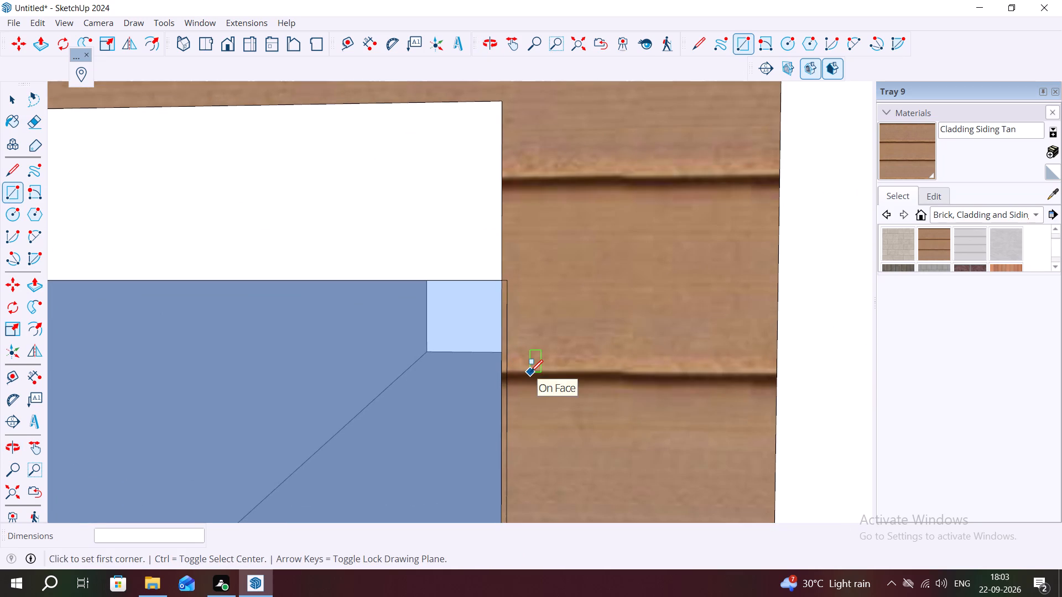
key(Escape)
key(Escape)
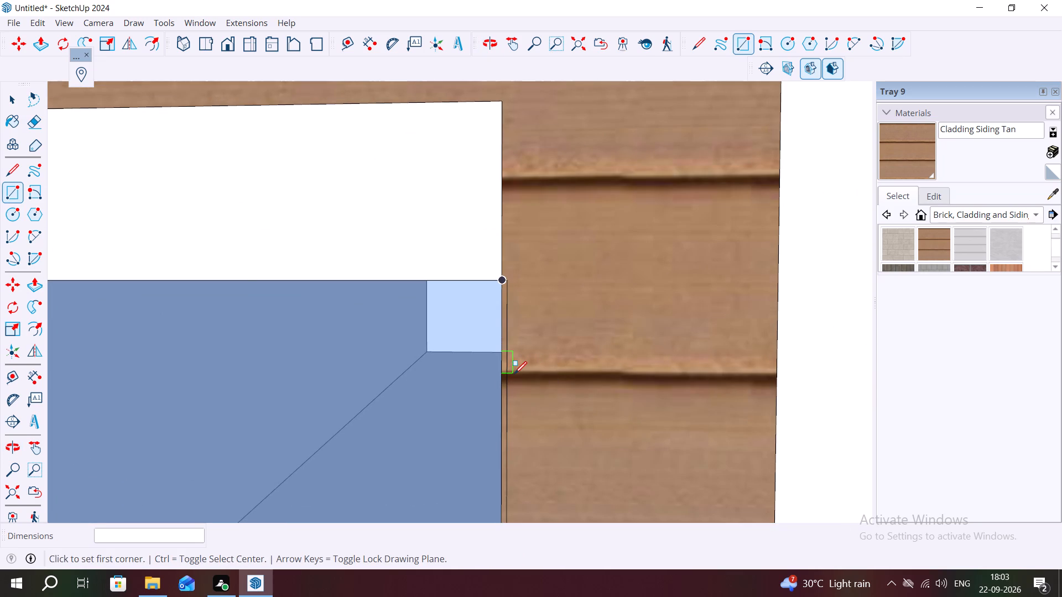
click(34, 120)
scroll(525, 283, up, 6)
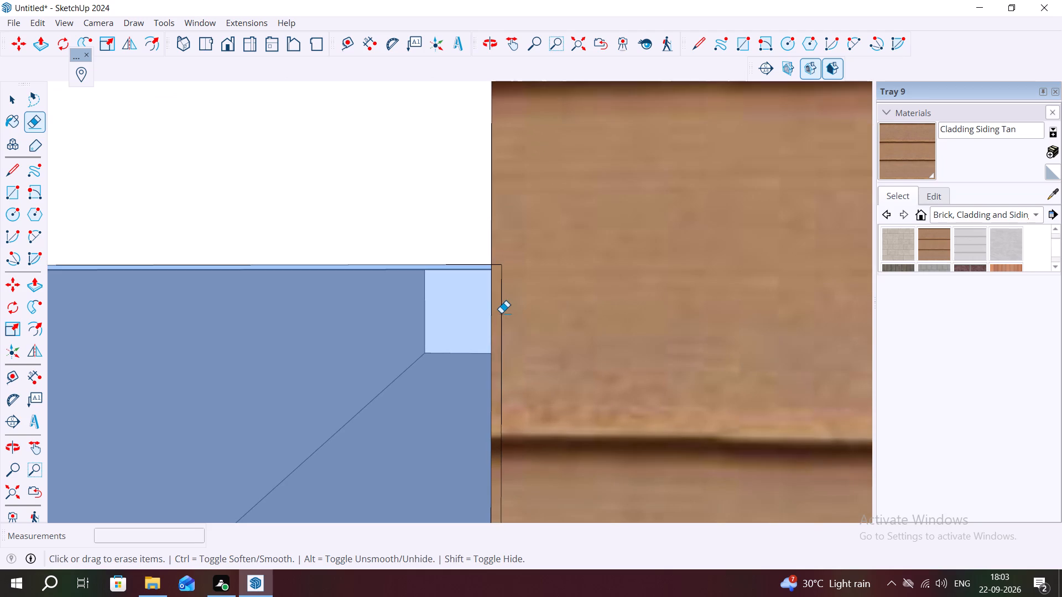
click(502, 313)
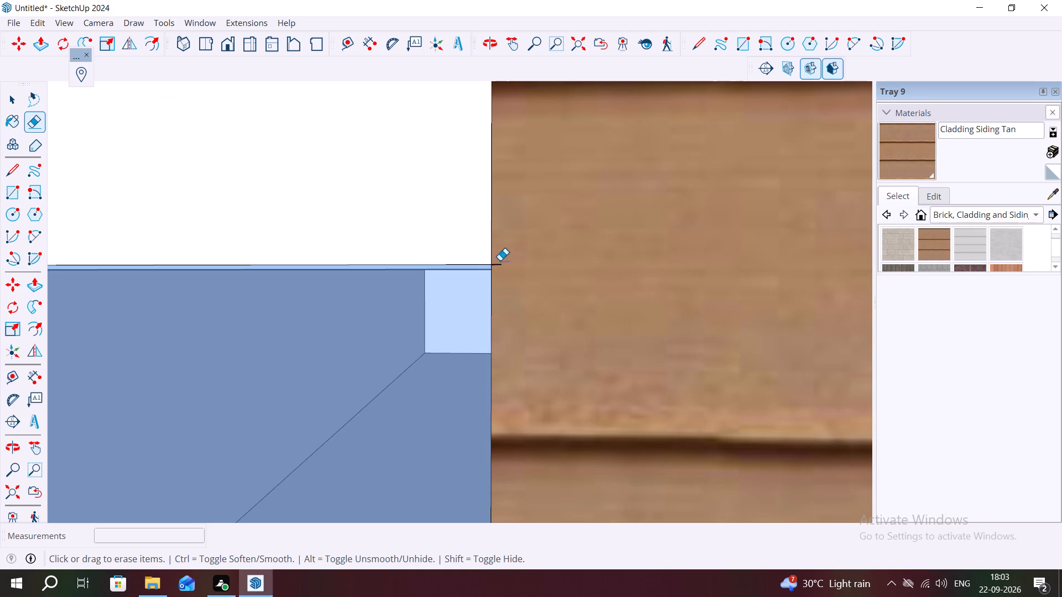
scroll(487, 266, up, 3)
click(501, 264)
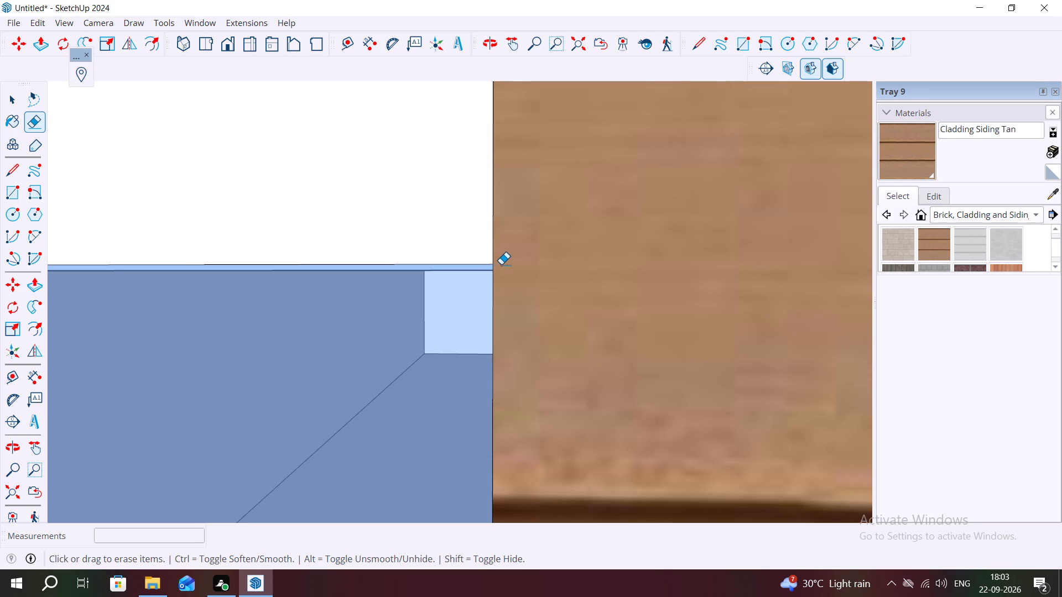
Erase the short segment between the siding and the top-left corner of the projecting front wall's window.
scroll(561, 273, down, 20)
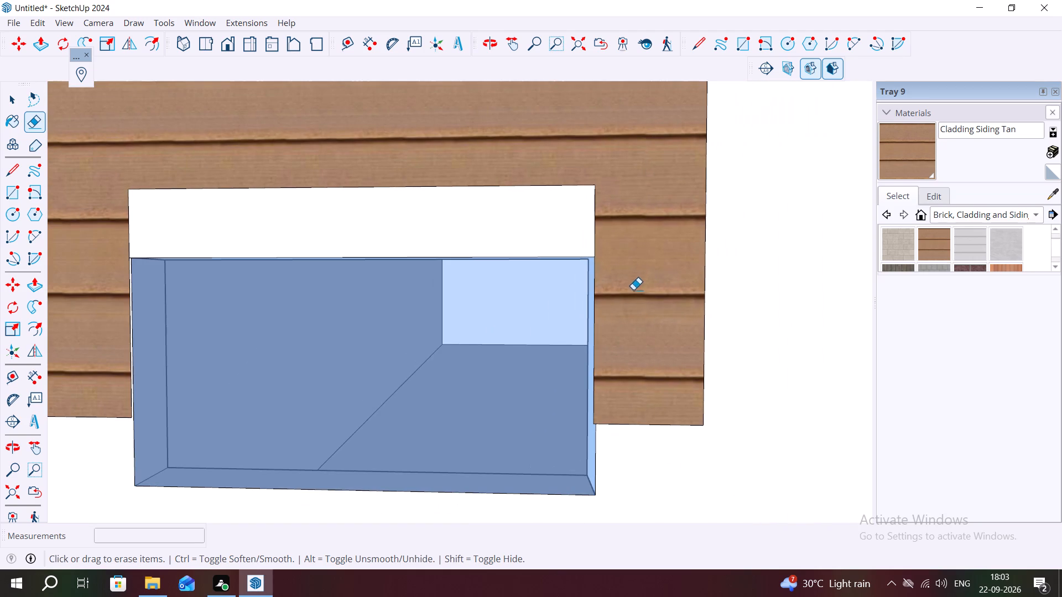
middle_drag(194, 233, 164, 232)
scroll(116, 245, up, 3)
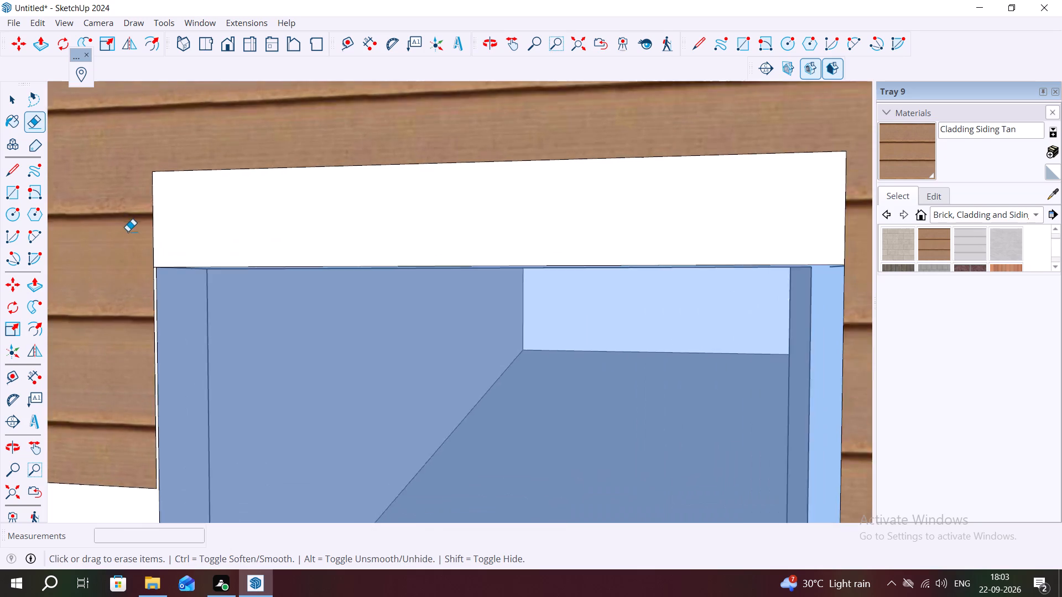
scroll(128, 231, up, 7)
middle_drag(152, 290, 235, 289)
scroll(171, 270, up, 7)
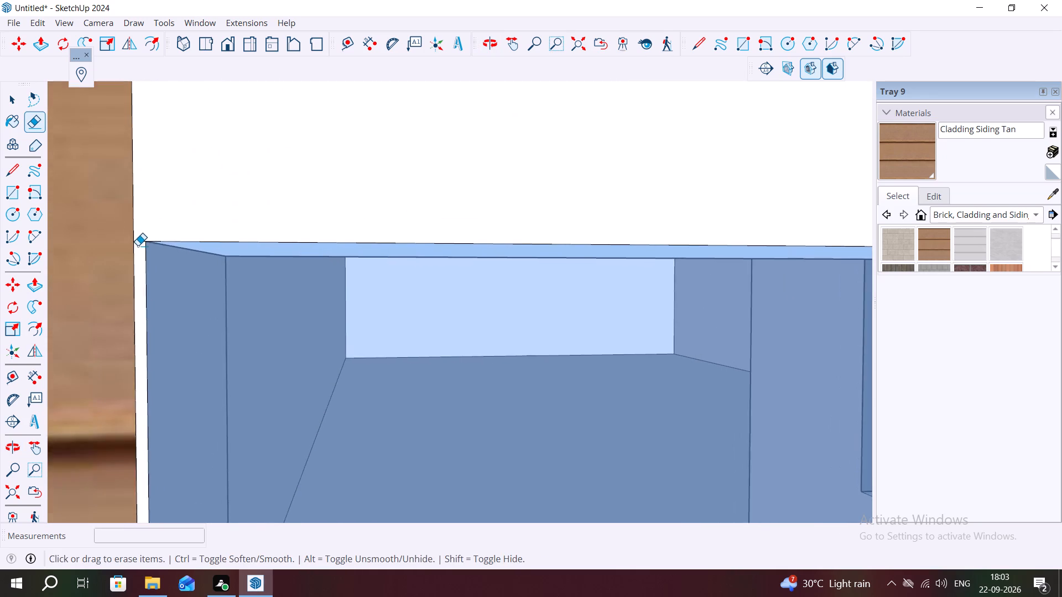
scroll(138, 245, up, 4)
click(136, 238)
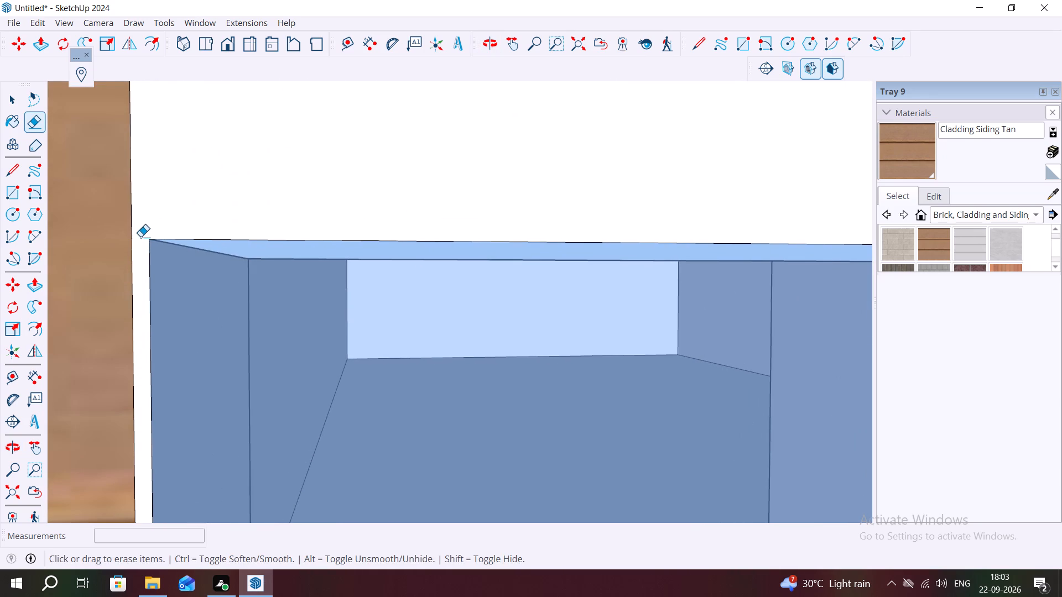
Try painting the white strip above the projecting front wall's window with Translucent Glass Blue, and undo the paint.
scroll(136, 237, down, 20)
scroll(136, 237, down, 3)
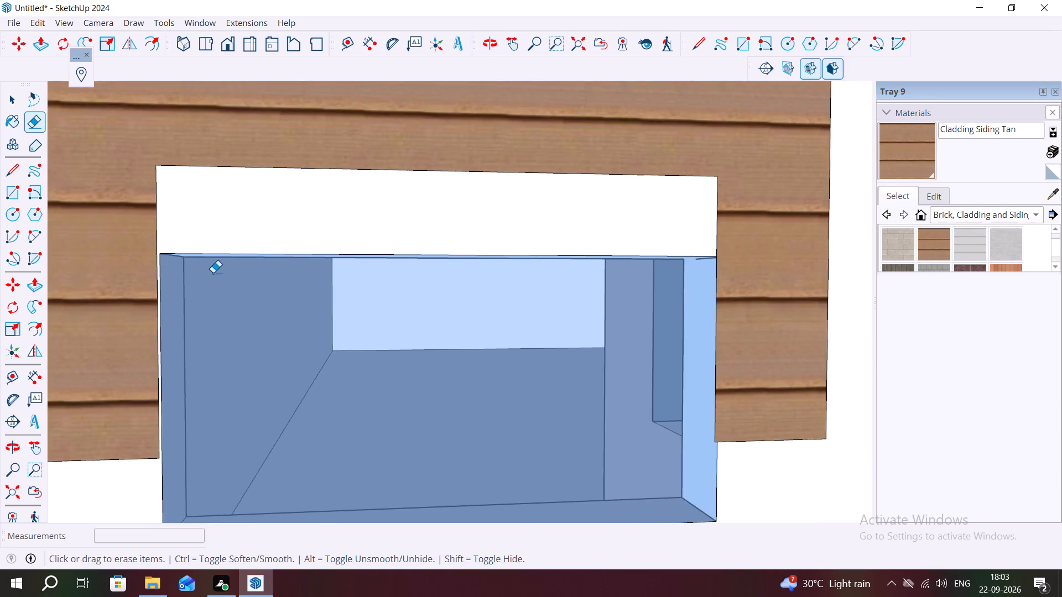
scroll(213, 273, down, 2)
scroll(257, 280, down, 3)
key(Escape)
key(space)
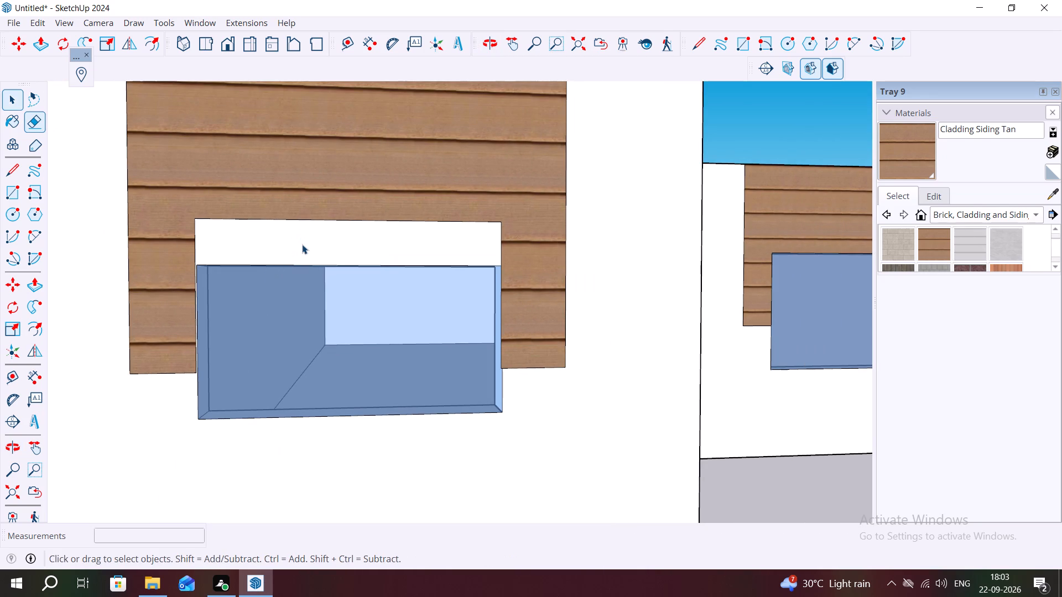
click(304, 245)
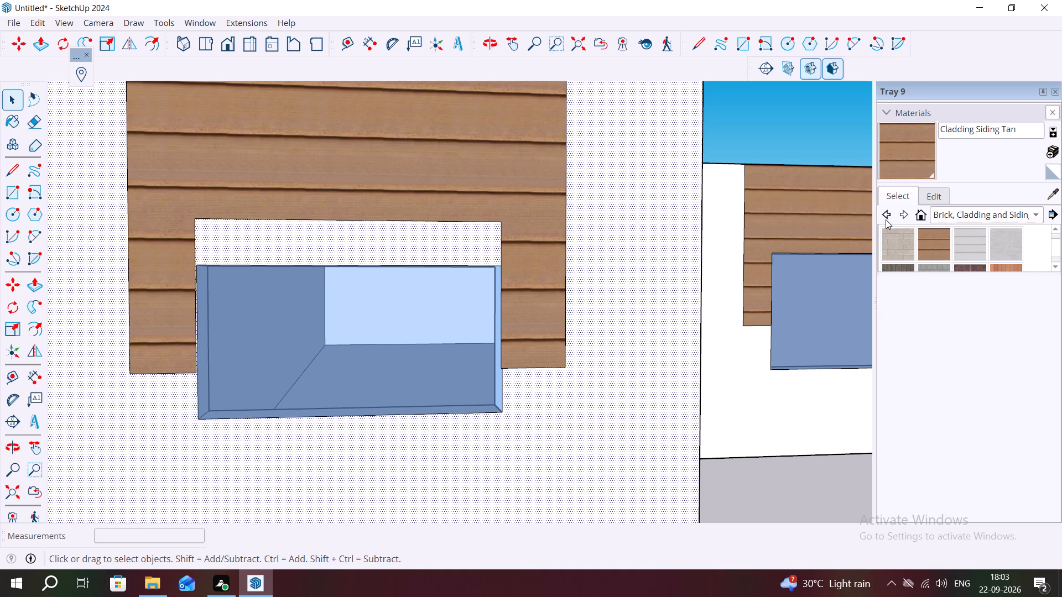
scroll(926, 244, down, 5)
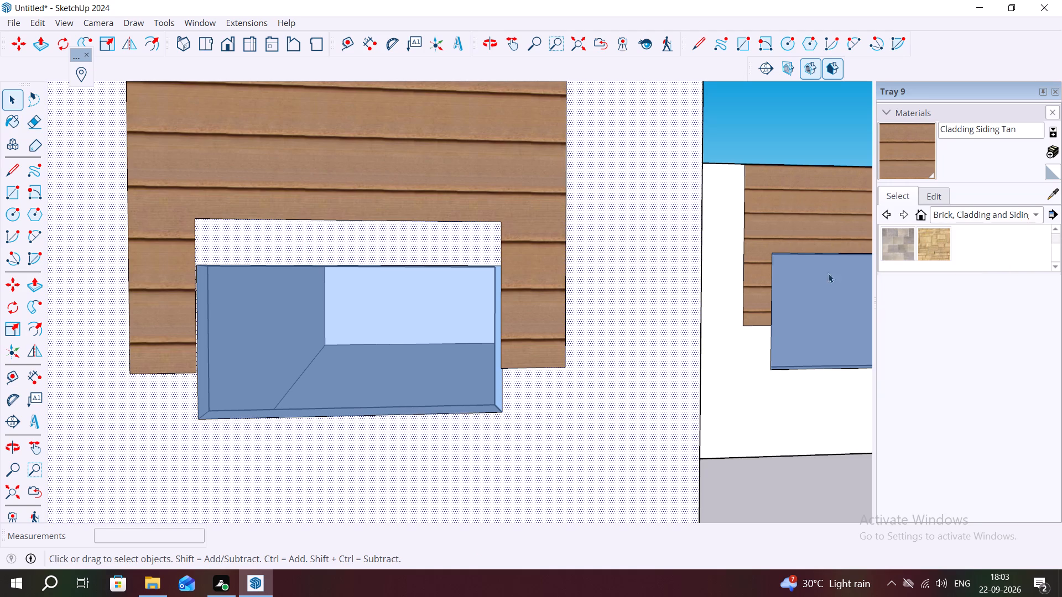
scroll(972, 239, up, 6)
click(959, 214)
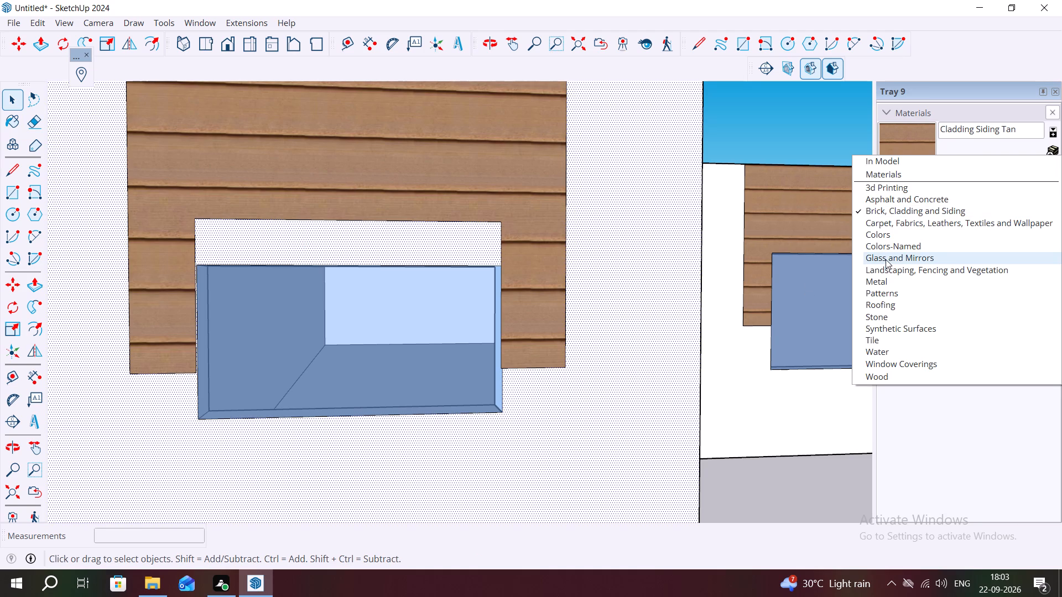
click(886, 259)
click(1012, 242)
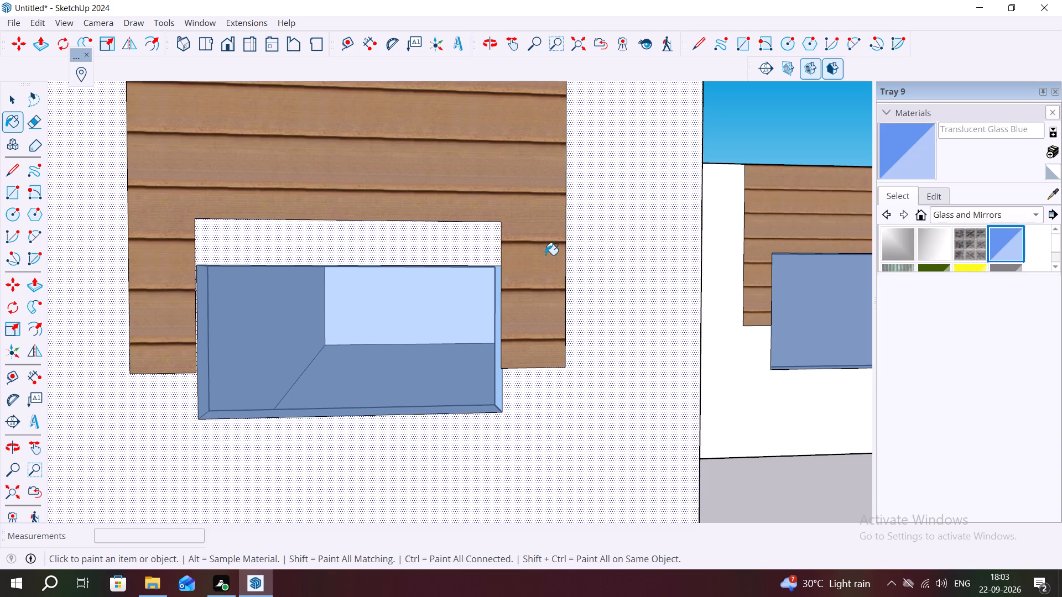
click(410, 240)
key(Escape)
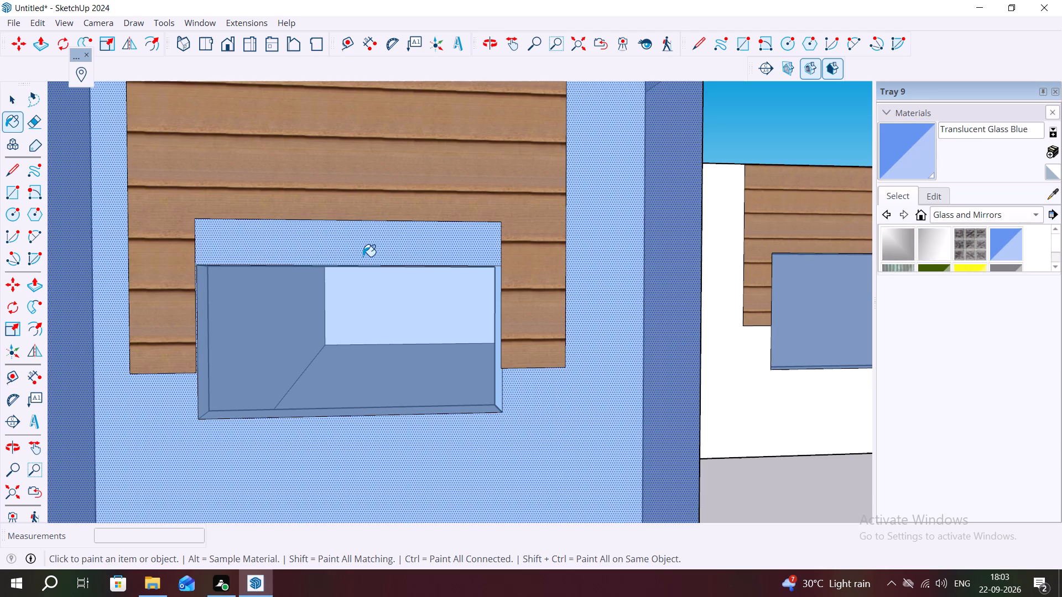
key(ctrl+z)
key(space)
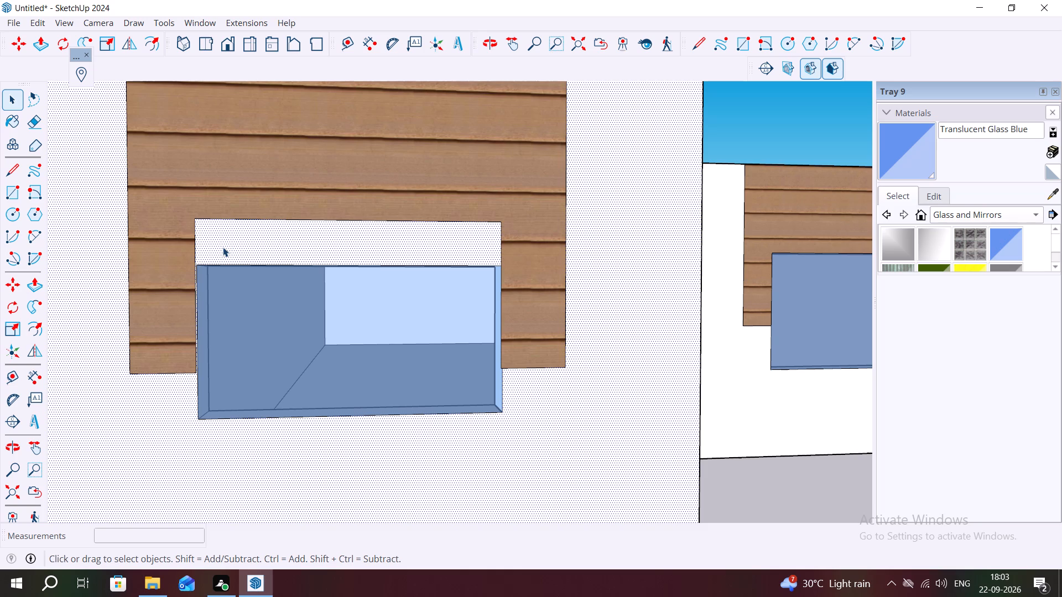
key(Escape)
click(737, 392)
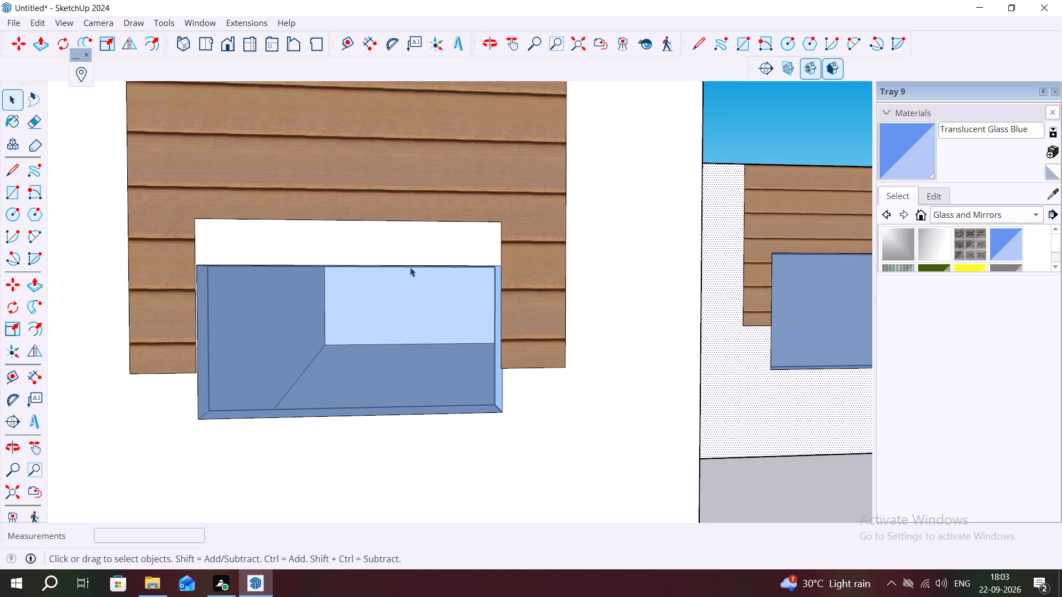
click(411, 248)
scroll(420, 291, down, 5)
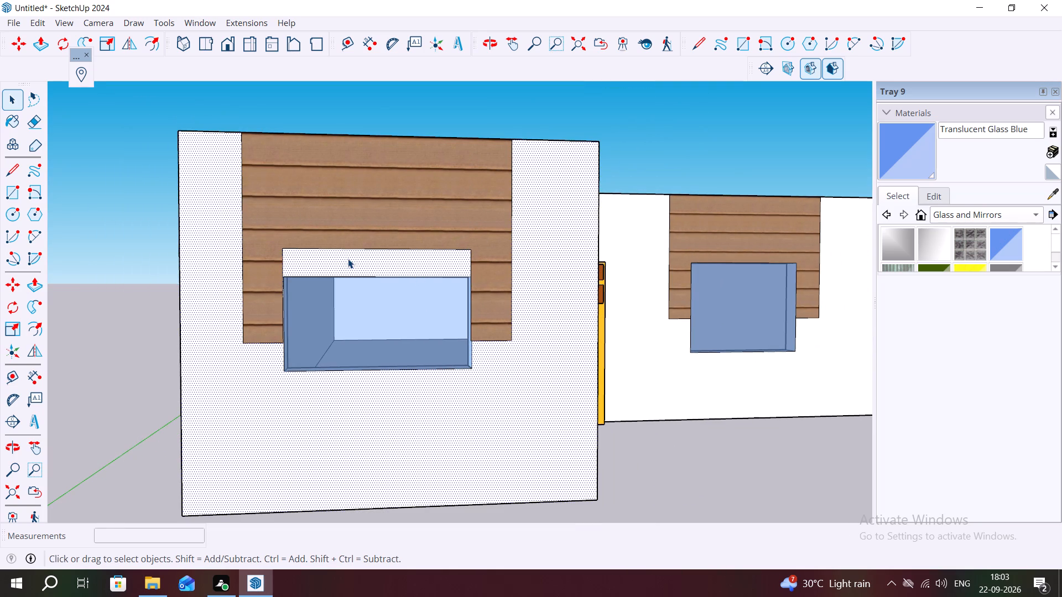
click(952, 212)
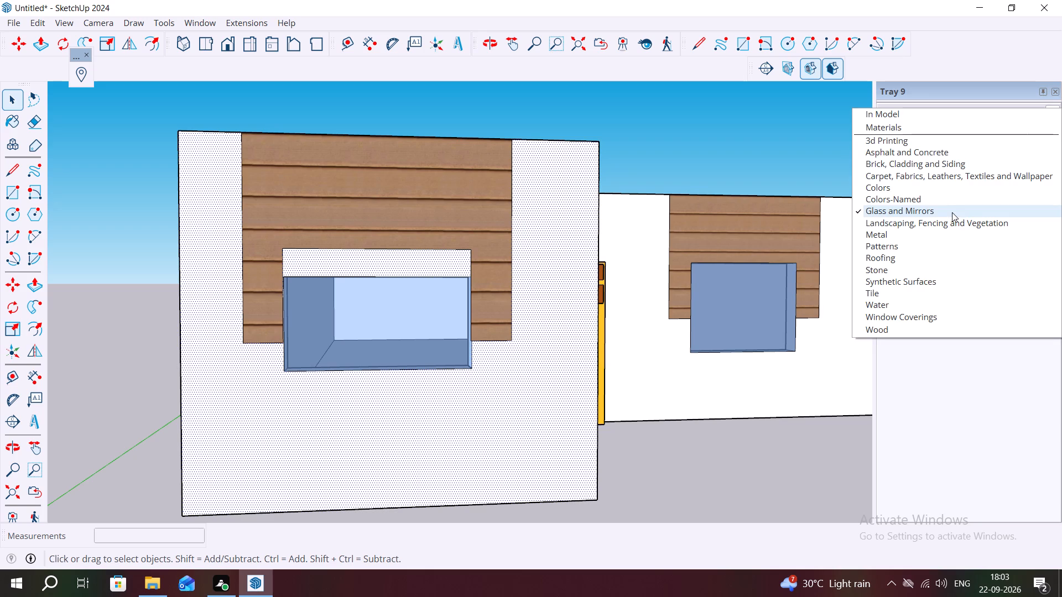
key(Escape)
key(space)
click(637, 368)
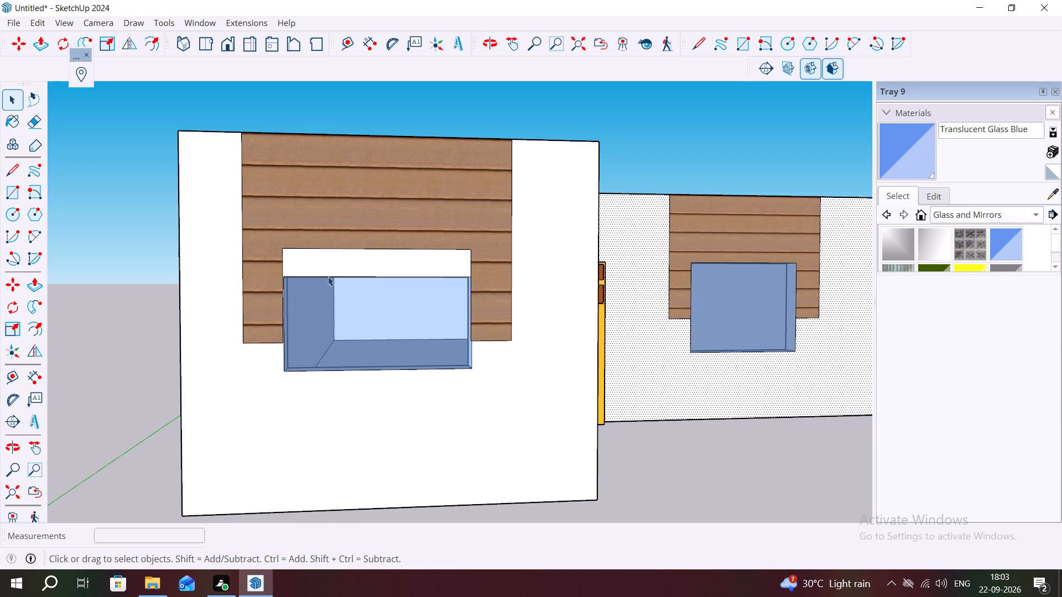
Draw a rectangle about 5' by 8 15/16" over the white strip above the projecting front wall's window.
key(r)
click(284, 252)
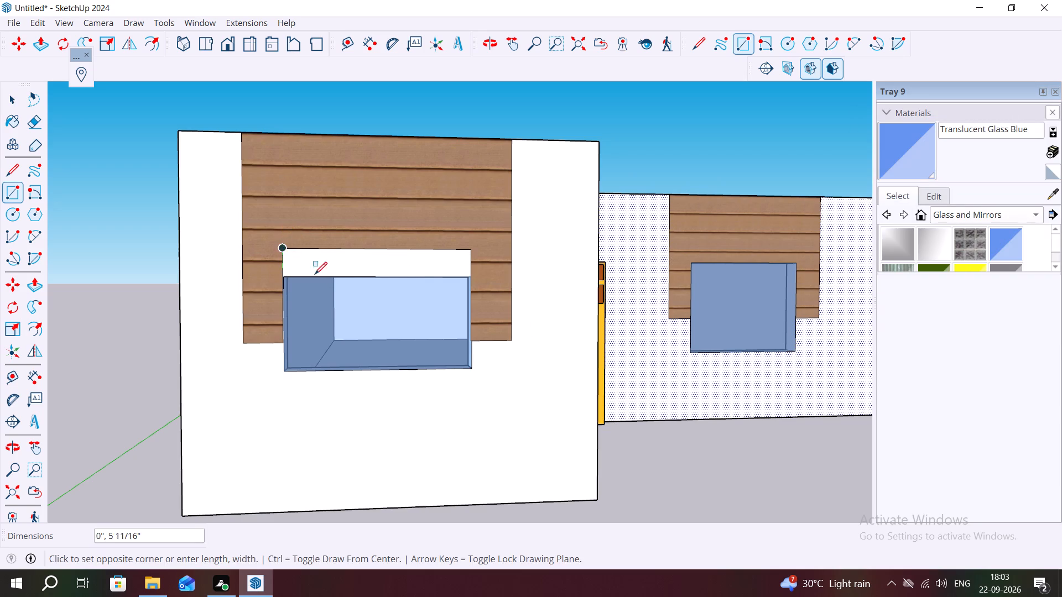
click(468, 275)
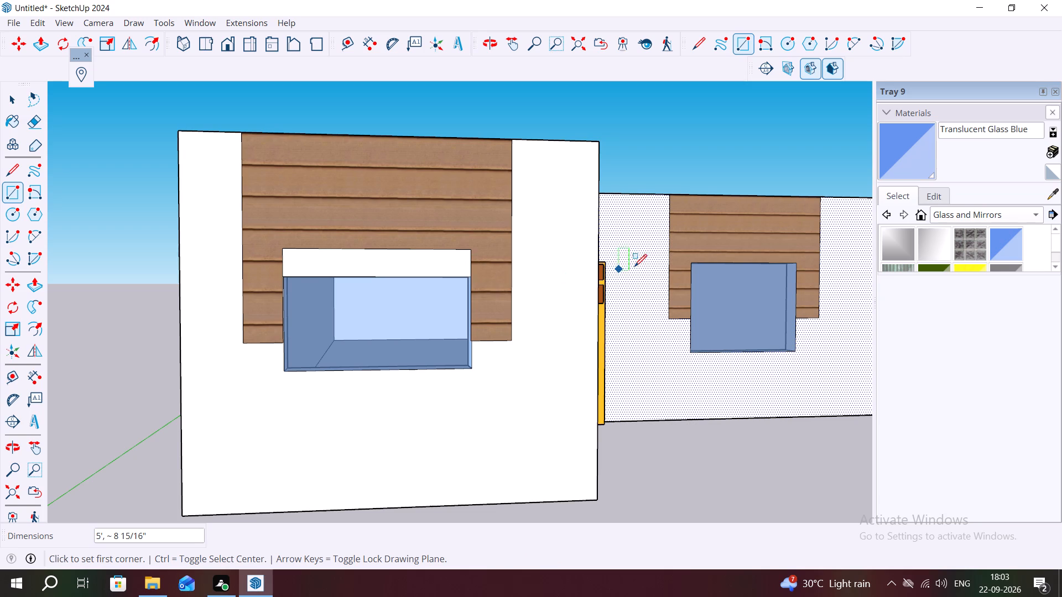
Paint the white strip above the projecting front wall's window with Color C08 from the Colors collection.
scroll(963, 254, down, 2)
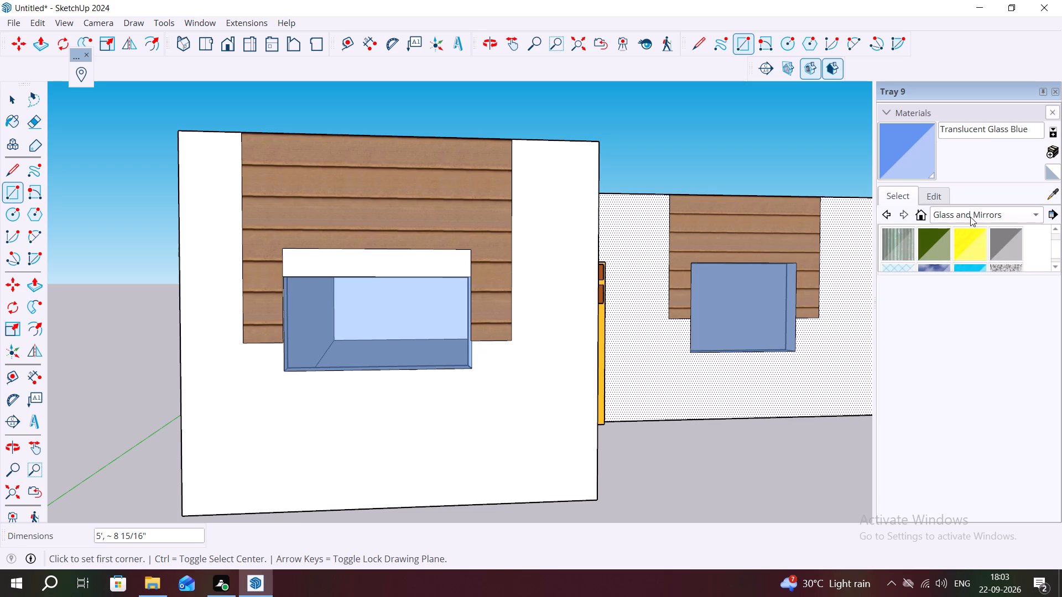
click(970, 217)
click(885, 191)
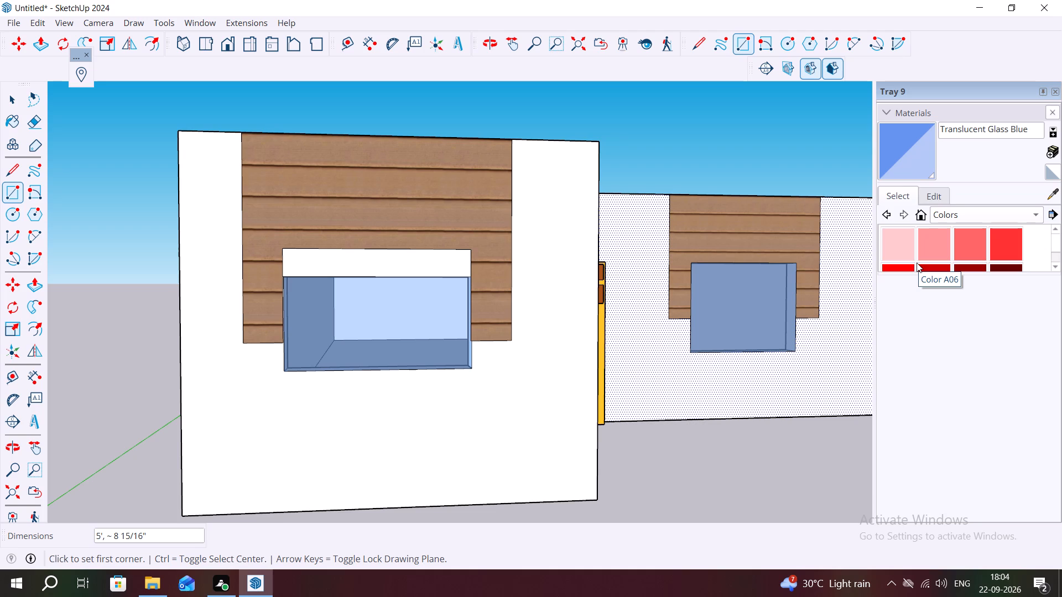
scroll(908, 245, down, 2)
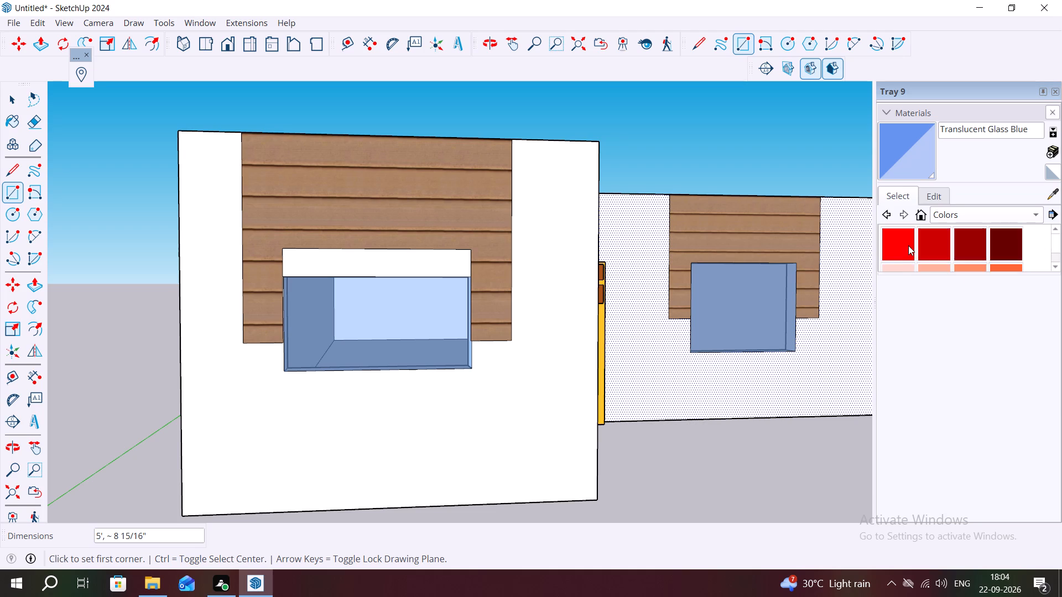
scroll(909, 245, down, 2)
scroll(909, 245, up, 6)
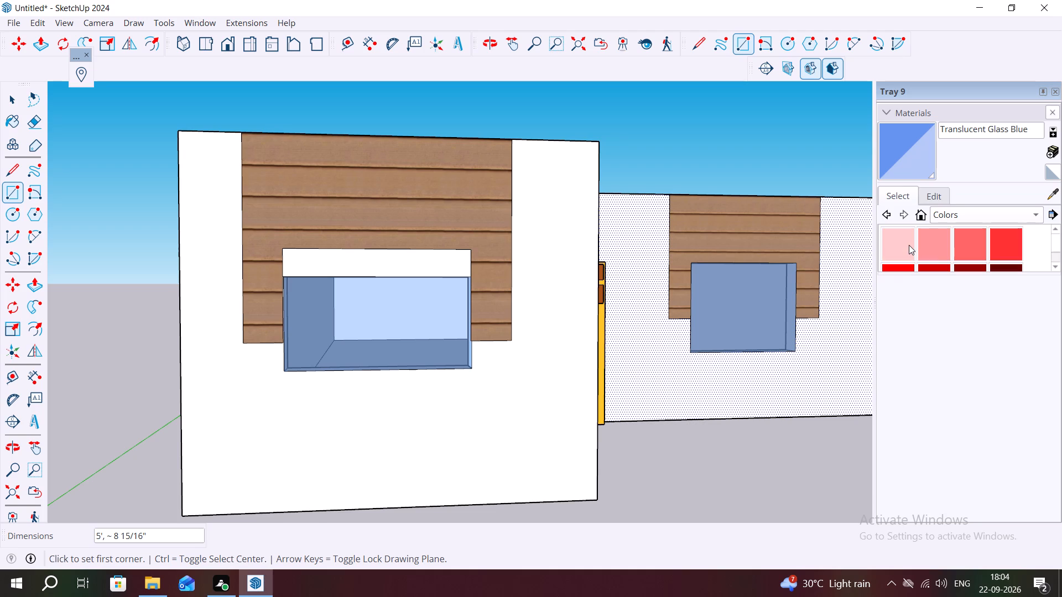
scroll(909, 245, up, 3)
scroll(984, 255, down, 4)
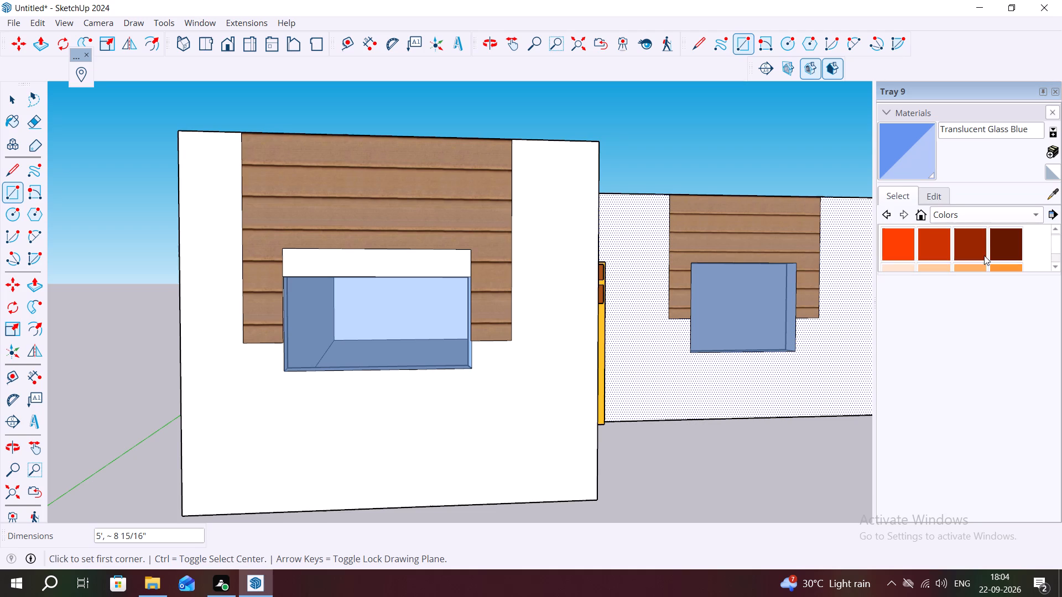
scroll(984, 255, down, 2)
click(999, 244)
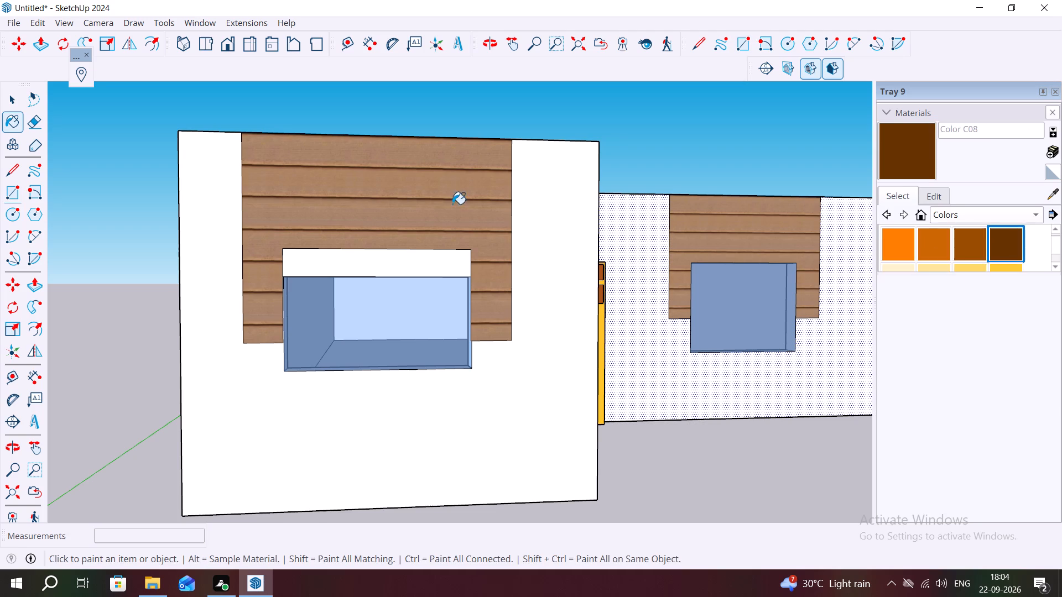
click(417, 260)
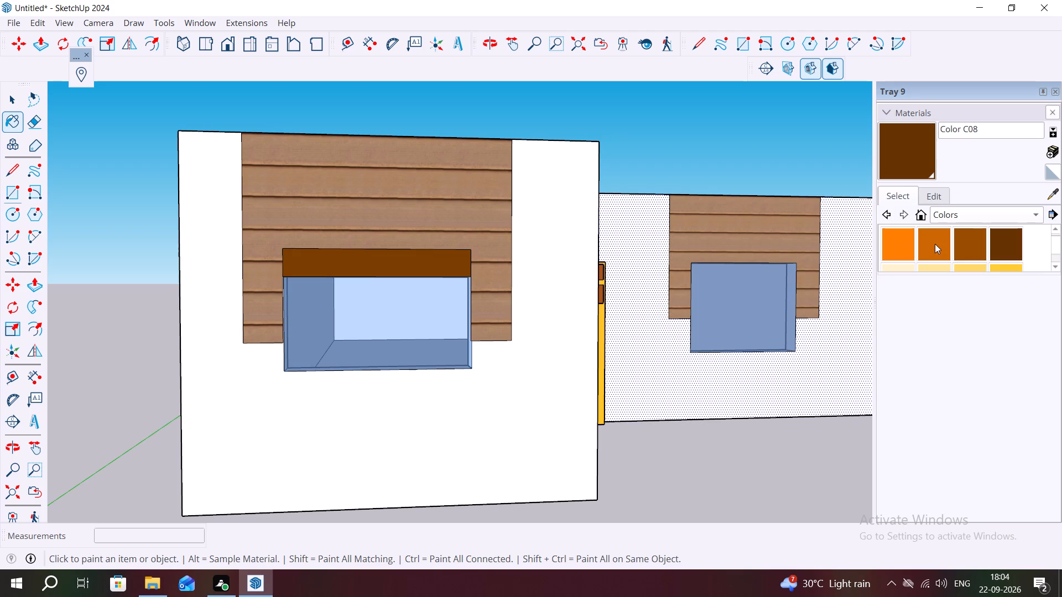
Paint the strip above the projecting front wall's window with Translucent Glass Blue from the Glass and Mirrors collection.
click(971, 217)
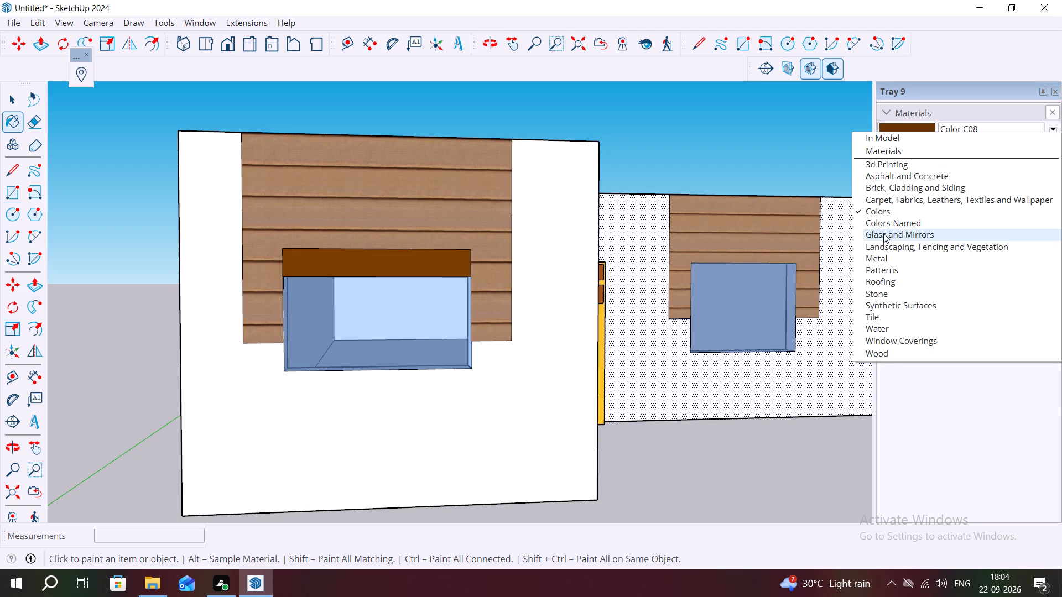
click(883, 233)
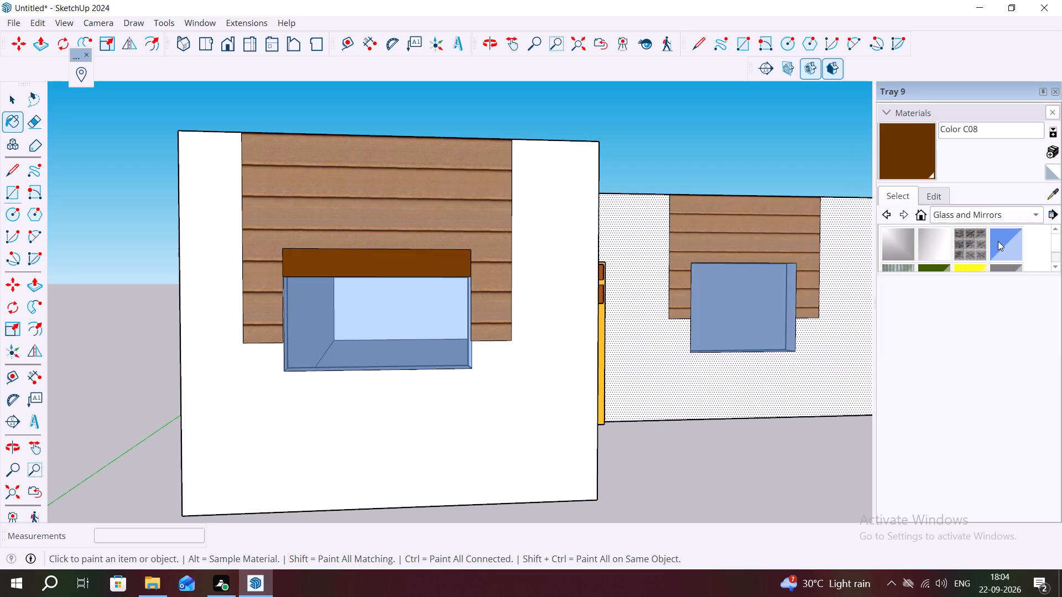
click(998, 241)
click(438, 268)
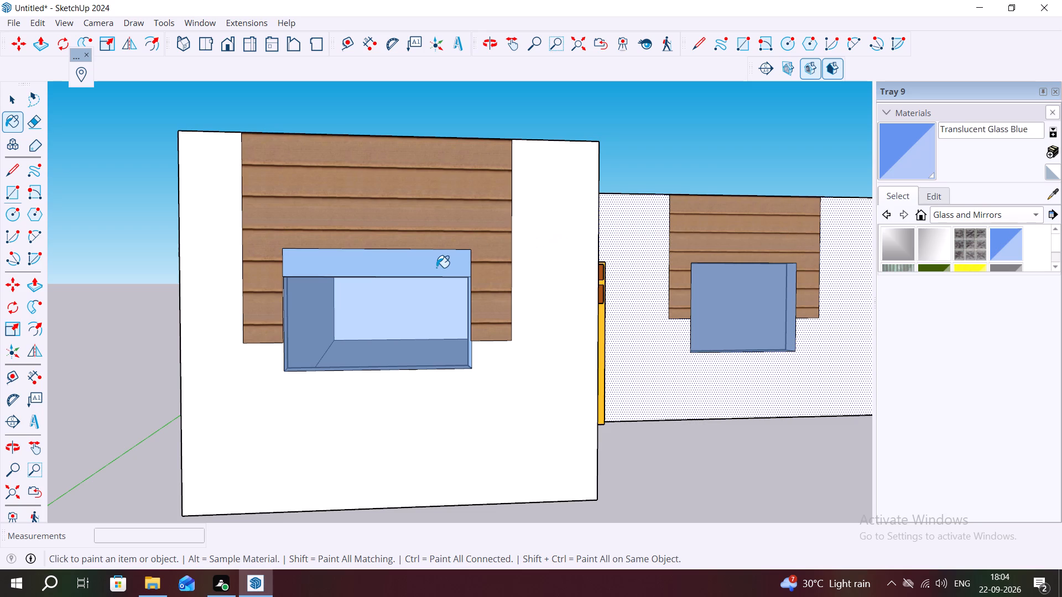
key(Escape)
Erase the horizontal line between the blue strip and the glass of the projecting front wall's window.
scroll(383, 264, up, 7)
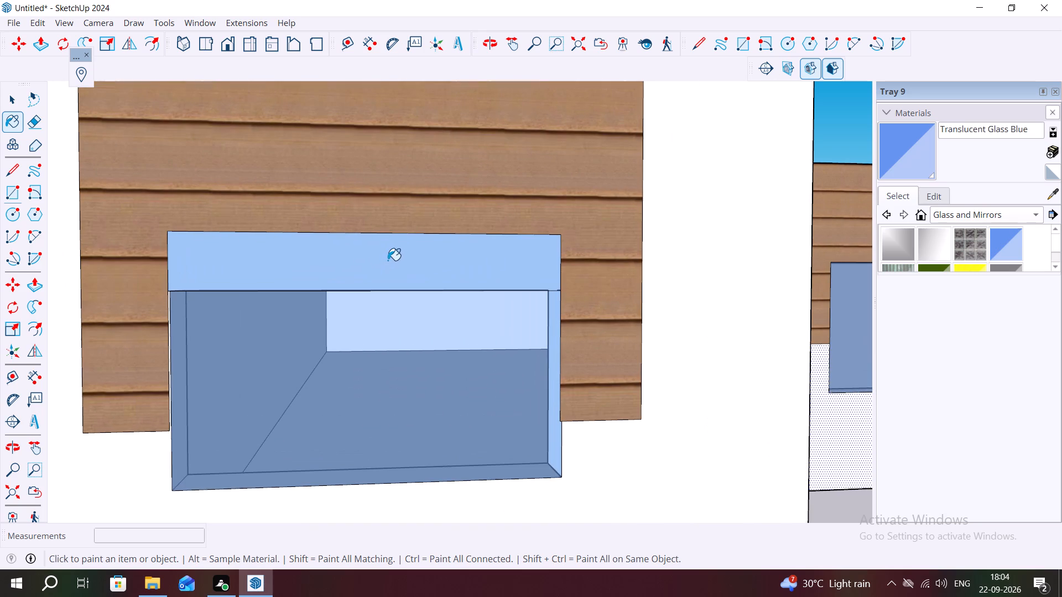
key(space)
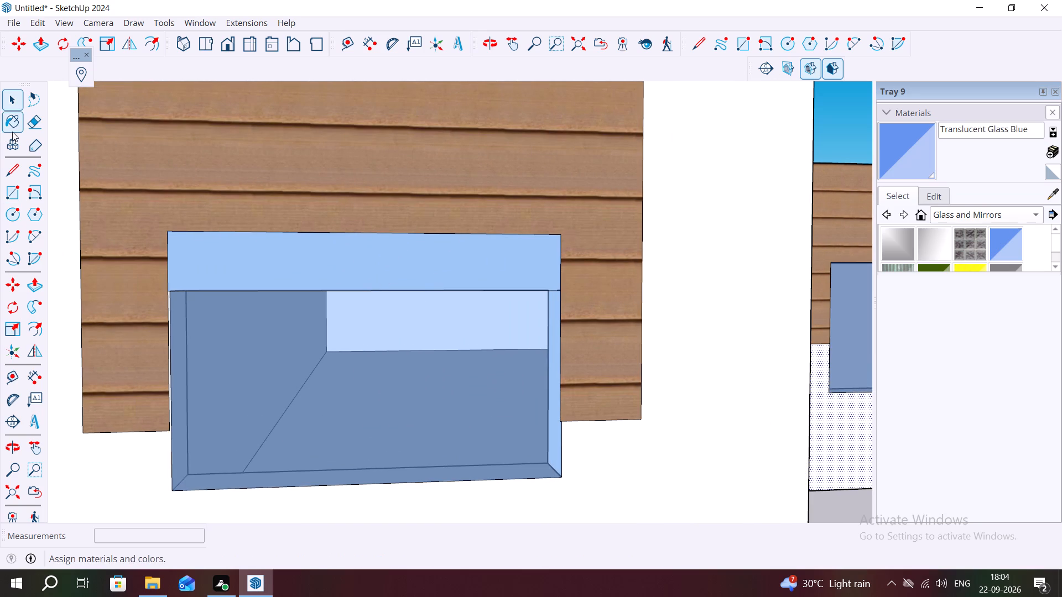
click(35, 118)
click(360, 290)
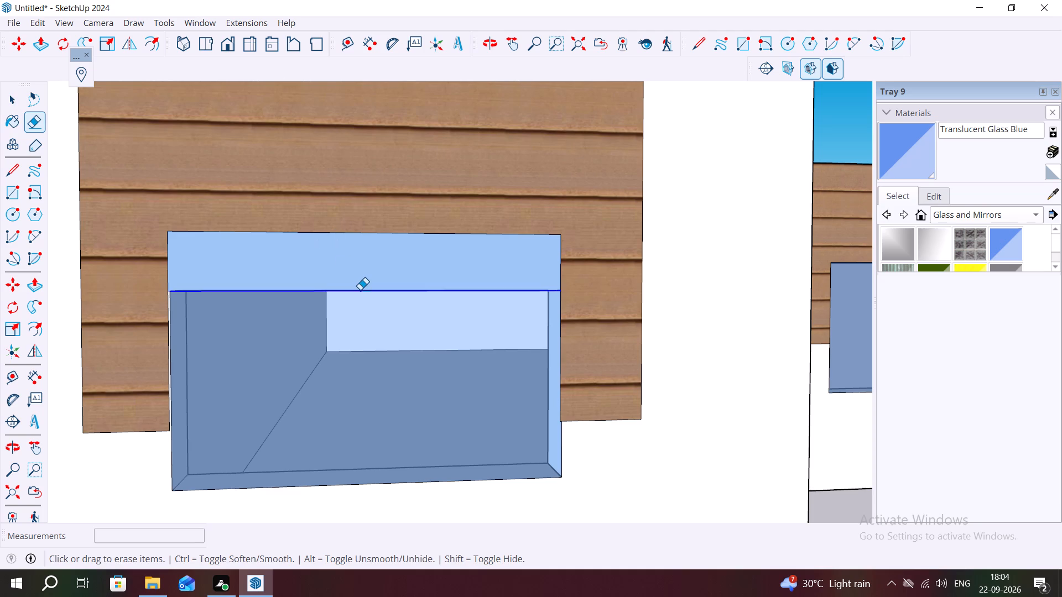
click(360, 290)
click(360, 290)
scroll(361, 292, up, 4)
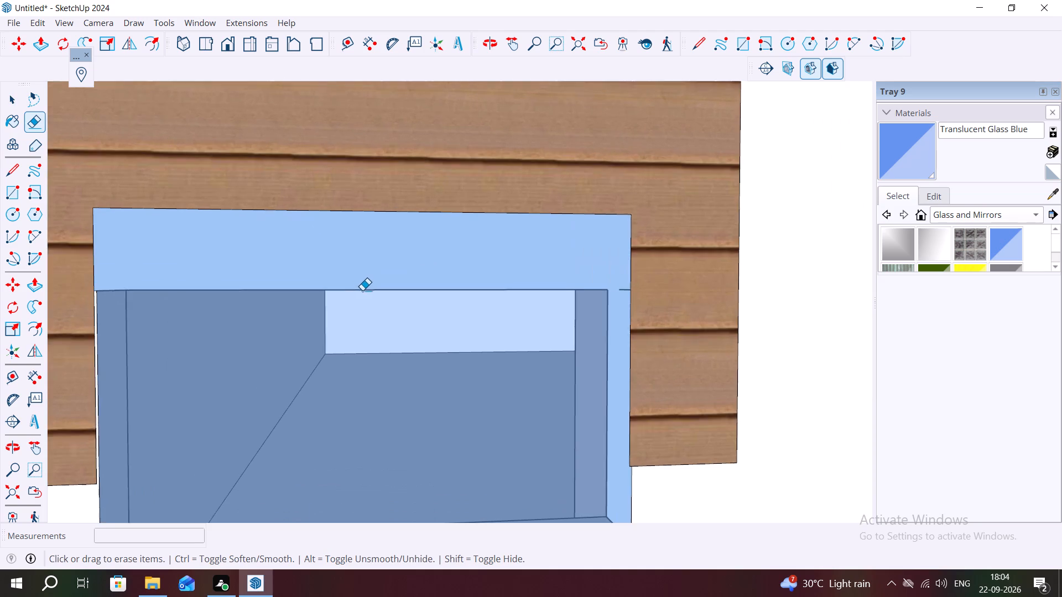
scroll(362, 290, up, 3)
key(Escape)
scroll(371, 271, down, 4)
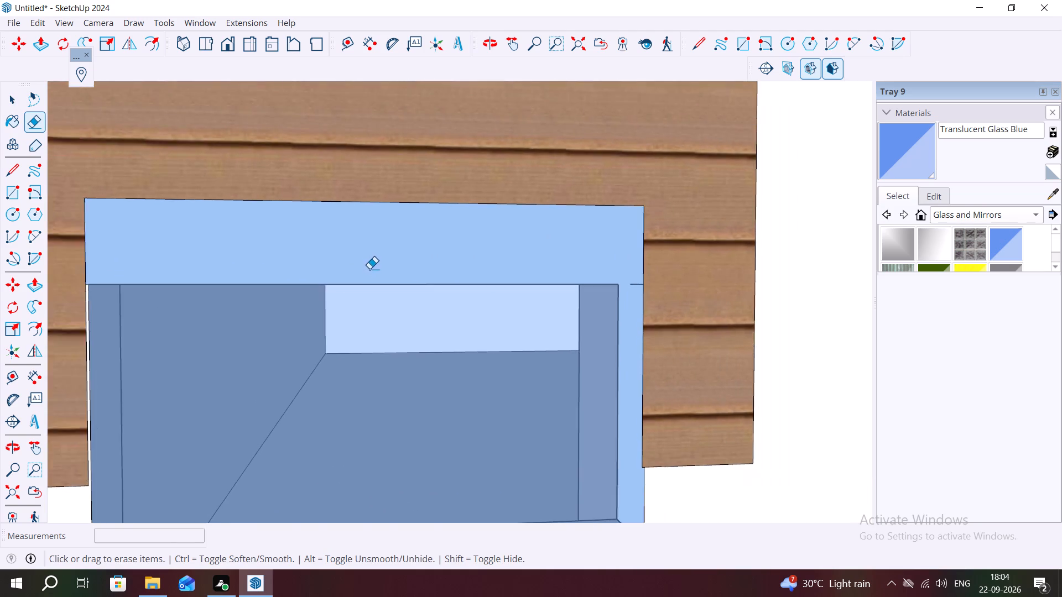
scroll(369, 269, down, 6)
key(Escape)
key(space)
Cut the blue glass and the strip face out of the projecting front wall's window opening.
click(361, 256)
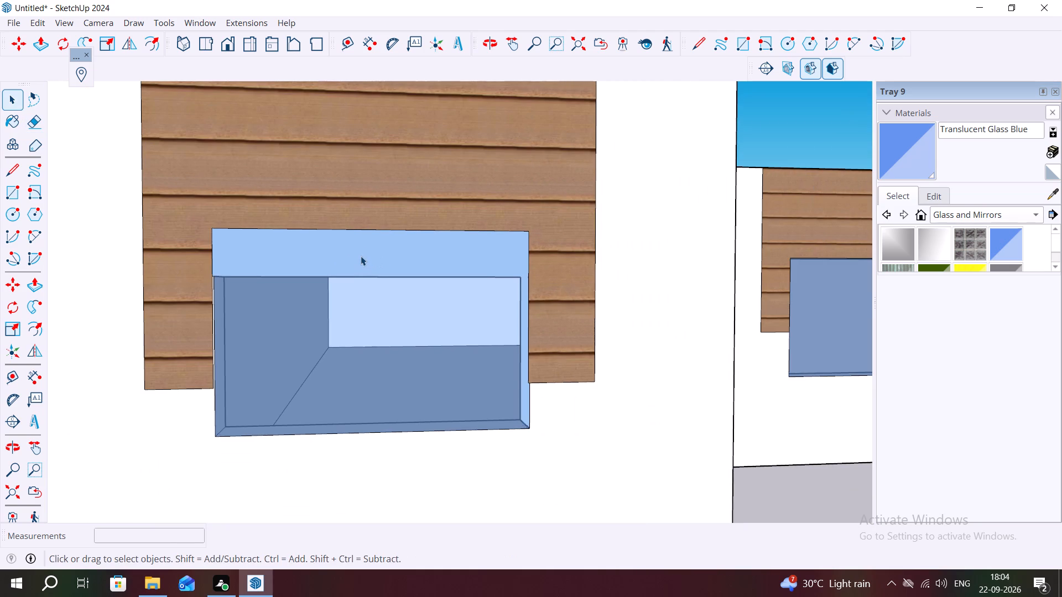
key(ctrl+x)
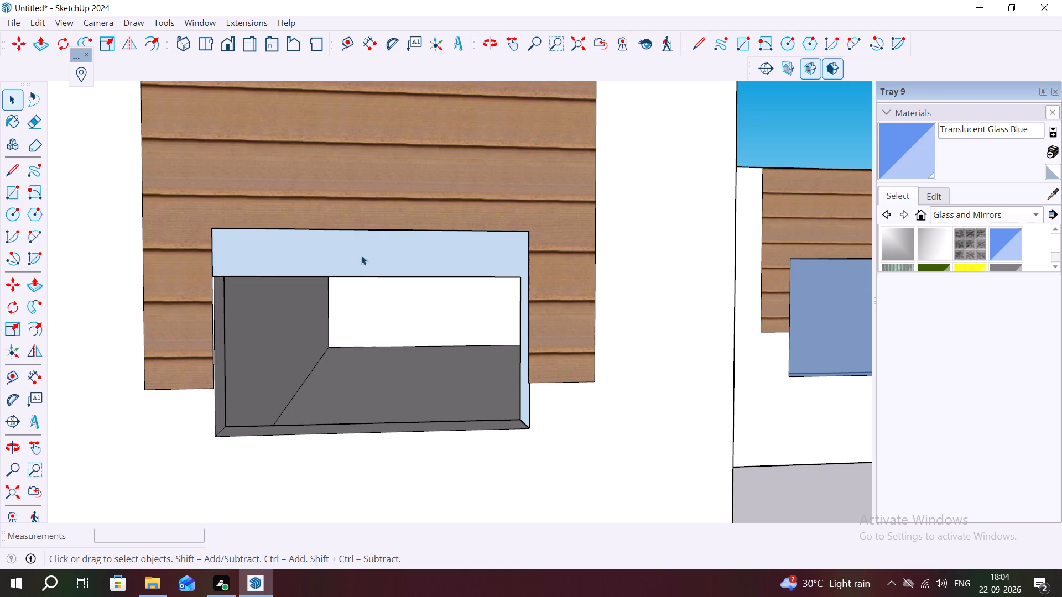
key(ctrl+x)
ctrl+click(361, 255)
key(ctrl+x)
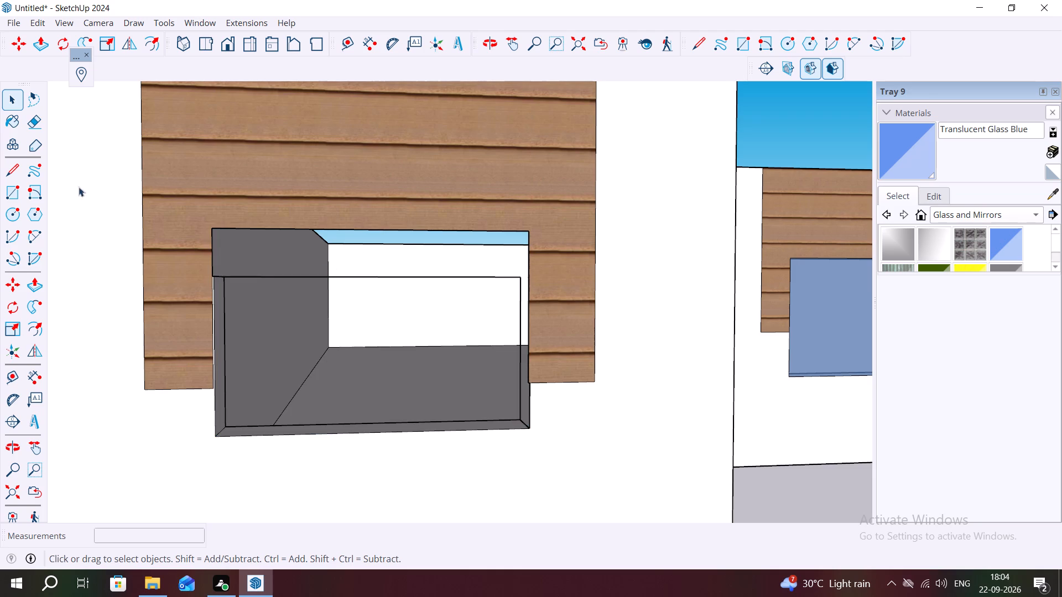
Erase the leftover line crossing the projecting front wall's window opening.
click(33, 117)
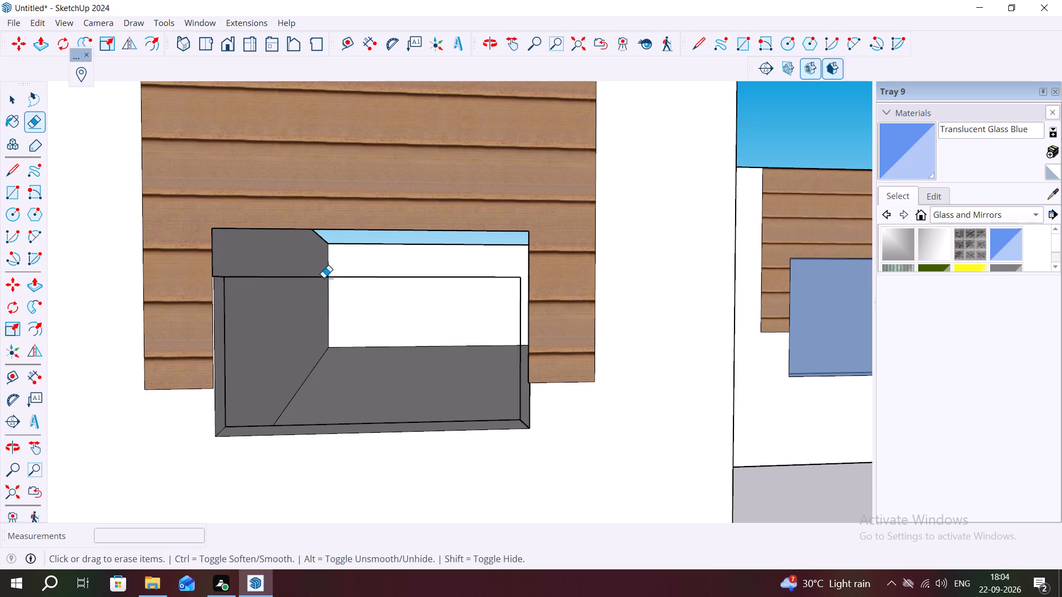
click(328, 276)
Erase the siding outline's long lines and the stray segments left of the window on the projecting front wall's inside face.
scroll(379, 300, down, 2)
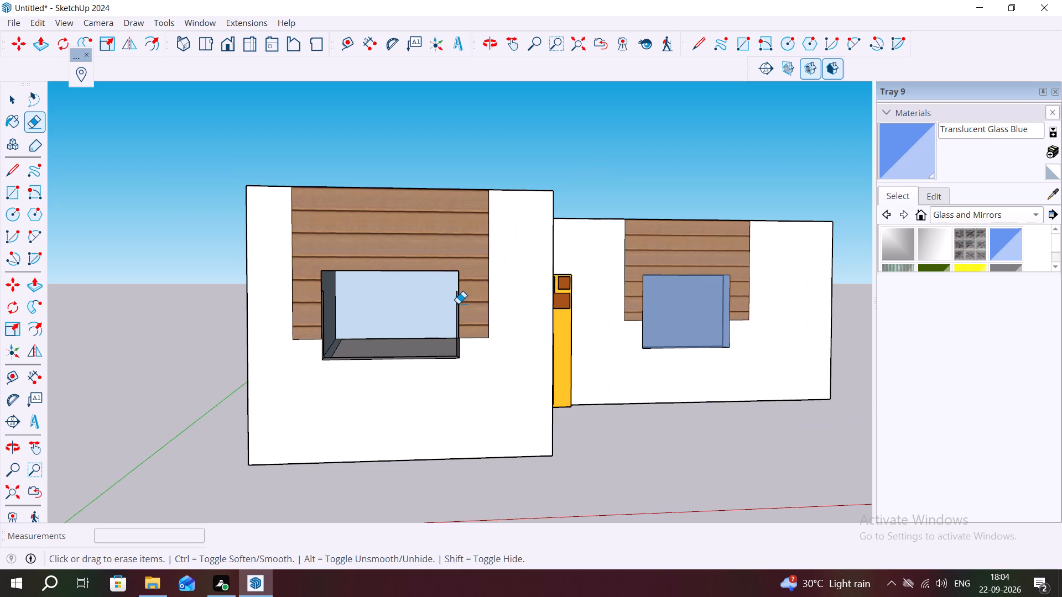
middle_drag(455, 304, 566, 298)
scroll(517, 298, up, 4)
middle_drag(530, 298, 556, 301)
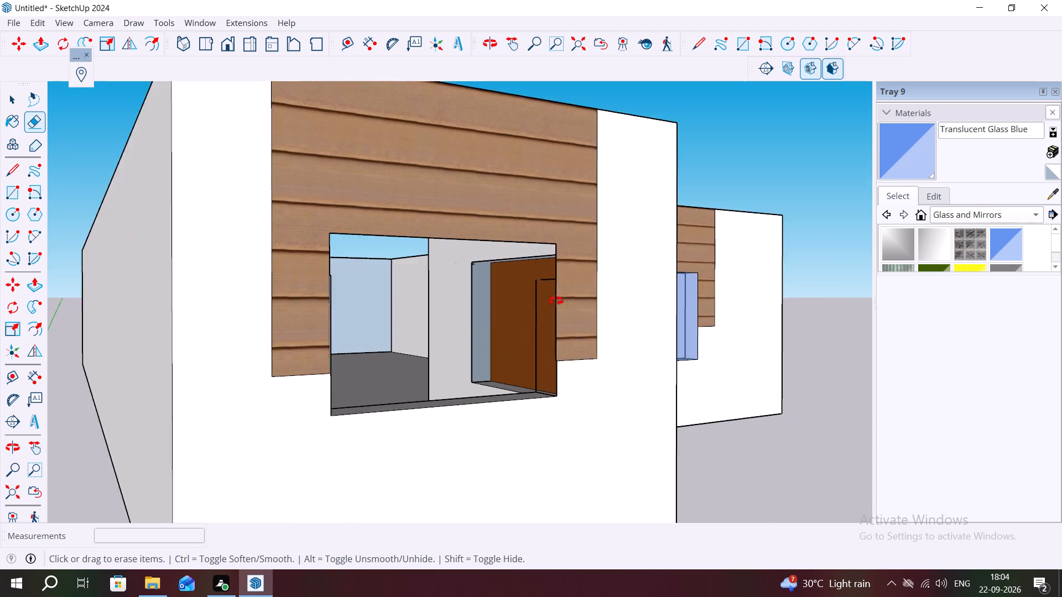
middle_drag(556, 301, 689, 354)
middle_drag(572, 255, 869, 457)
middle_drag(591, 251, 594, 250)
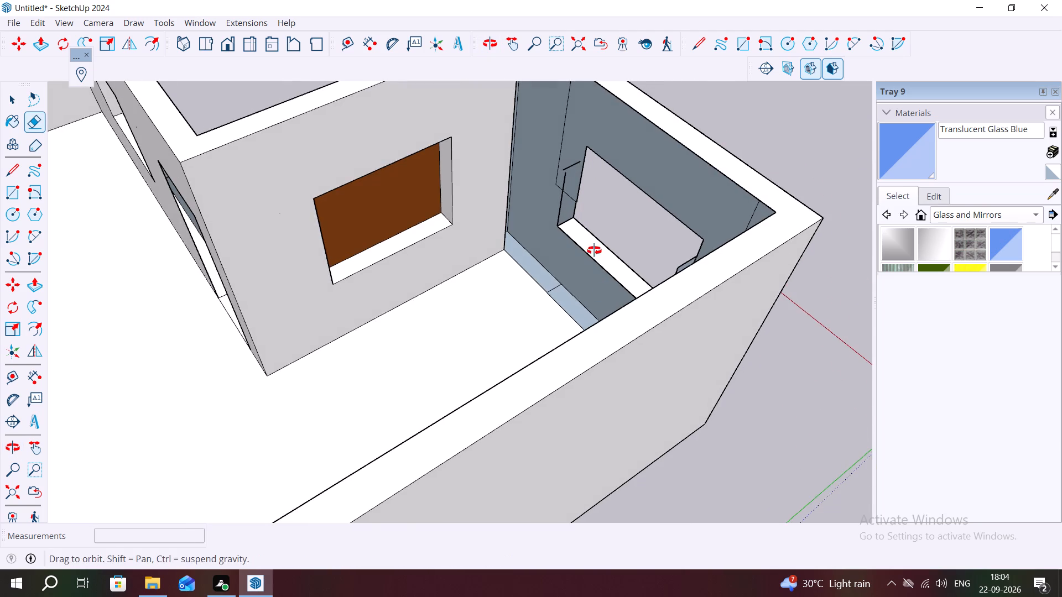
middle_drag(594, 250, 743, 155)
scroll(743, 155, up, 1)
middle_drag(687, 157, 719, 290)
scroll(679, 279, down, 4)
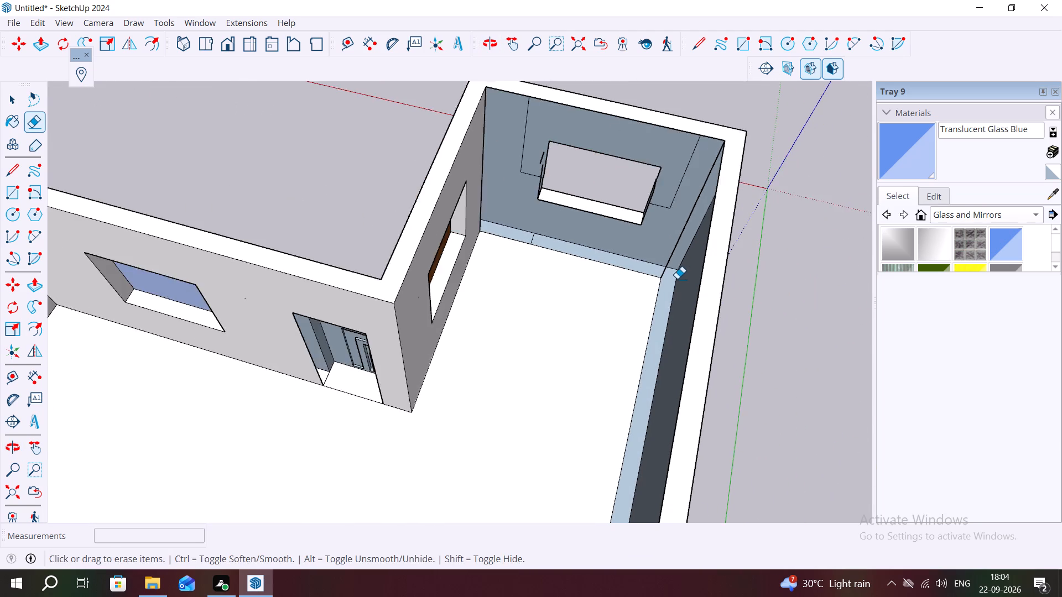
scroll(677, 279, down, 2)
scroll(611, 210, up, 5)
scroll(506, 144, up, 1)
middle_drag(516, 130, 553, 64)
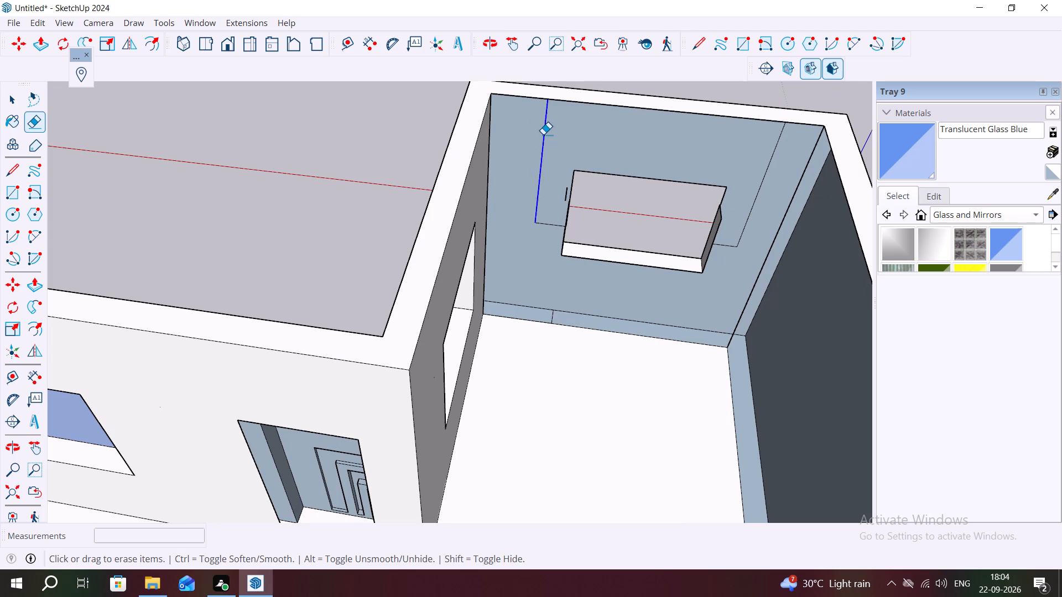
click(543, 134)
scroll(555, 218, up, 2)
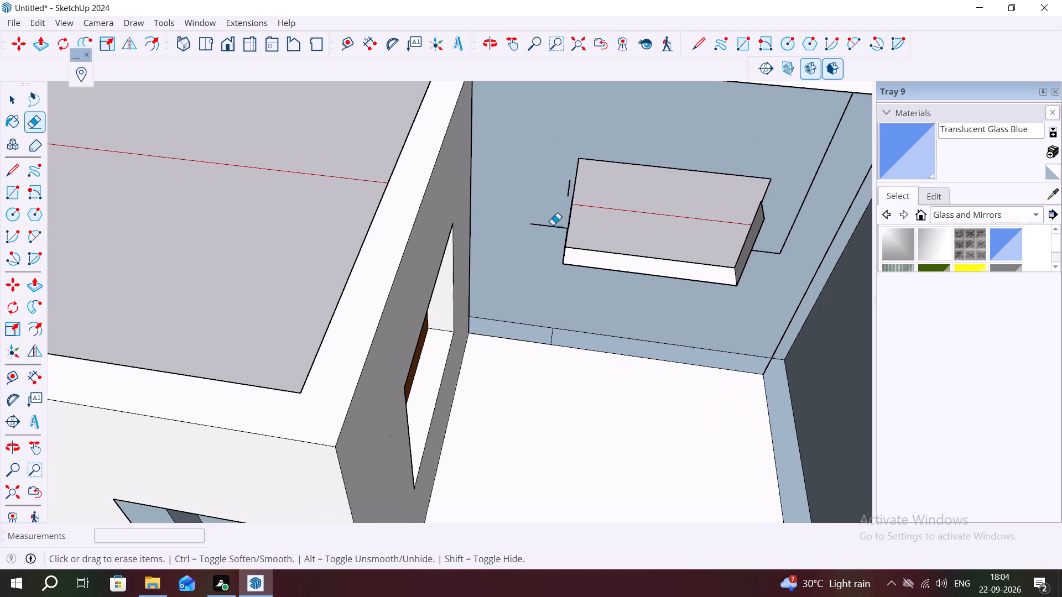
click(553, 227)
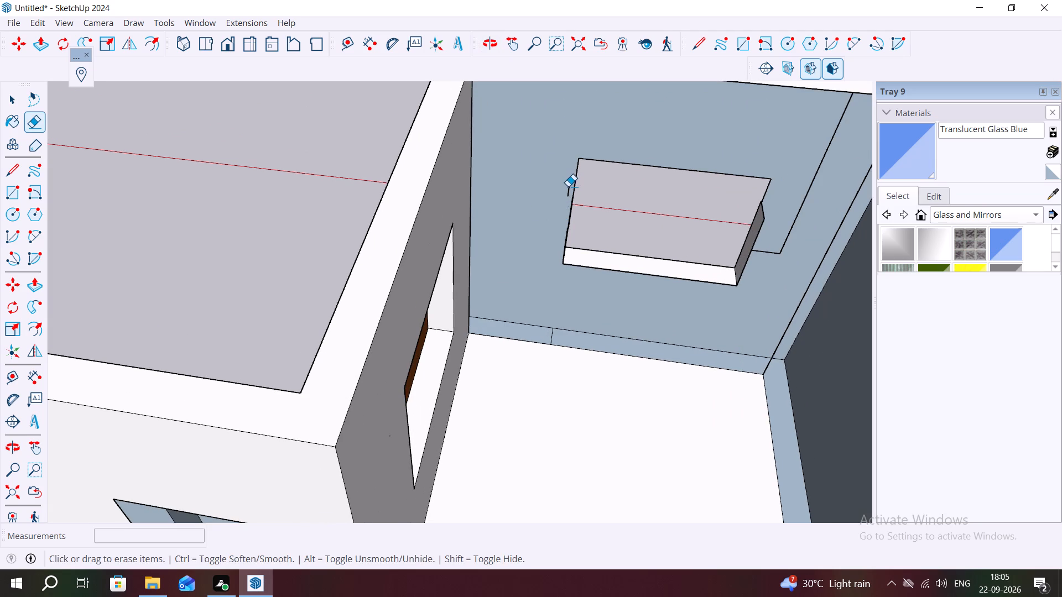
click(568, 186)
click(790, 225)
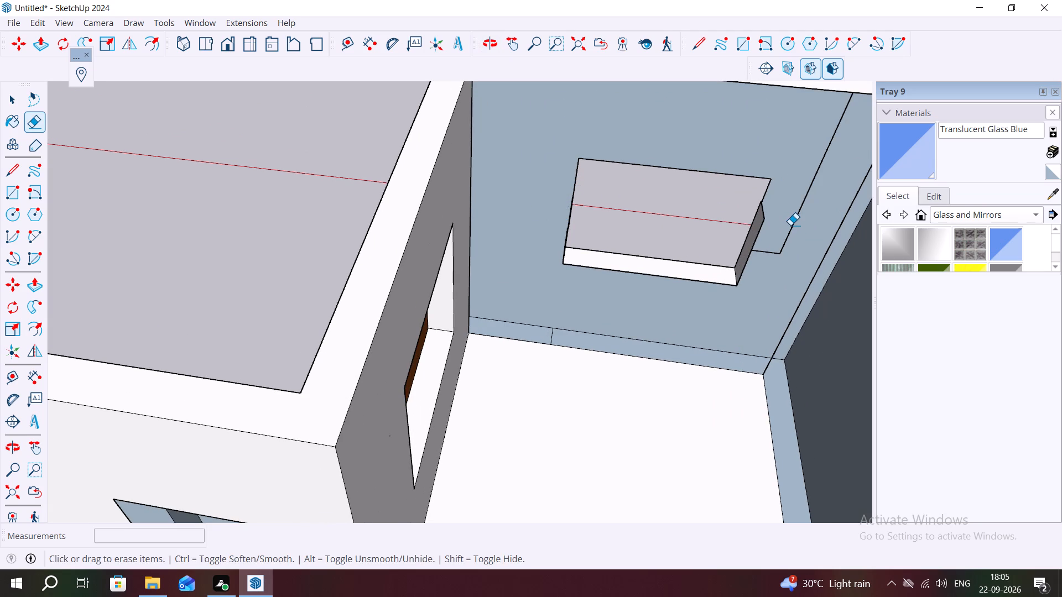
click(792, 224)
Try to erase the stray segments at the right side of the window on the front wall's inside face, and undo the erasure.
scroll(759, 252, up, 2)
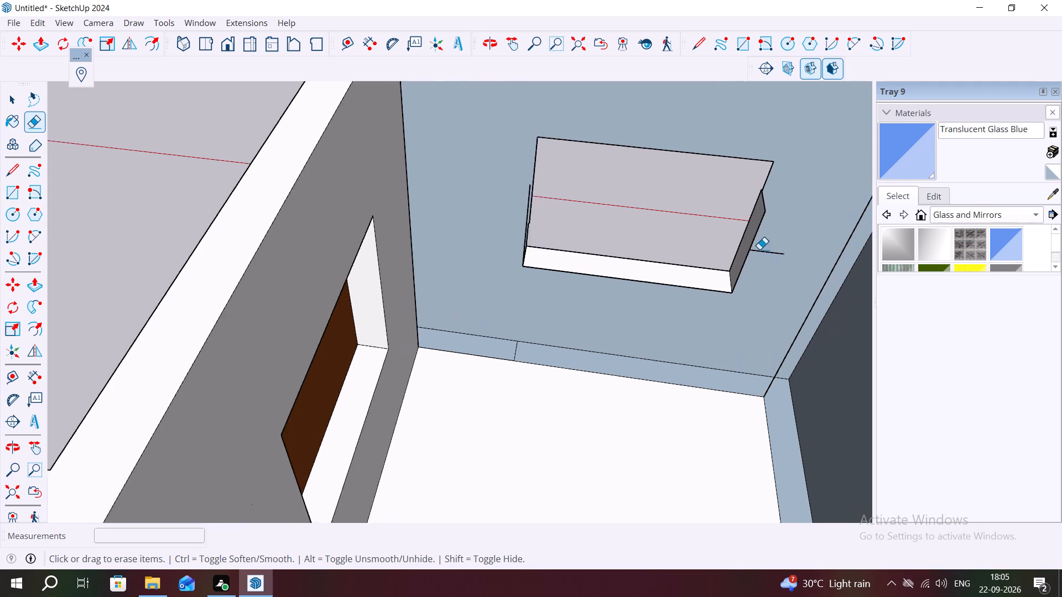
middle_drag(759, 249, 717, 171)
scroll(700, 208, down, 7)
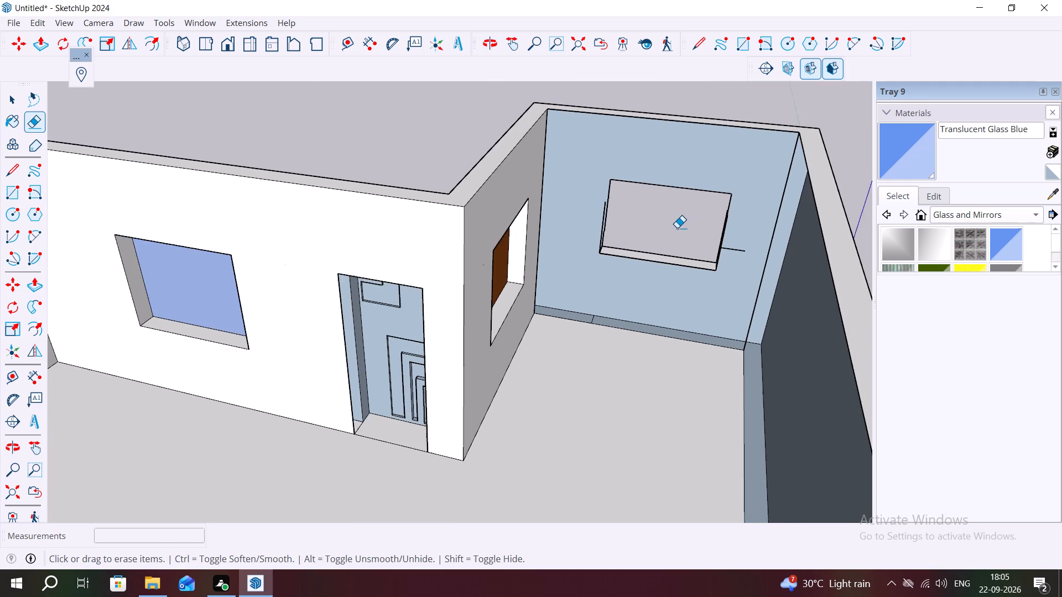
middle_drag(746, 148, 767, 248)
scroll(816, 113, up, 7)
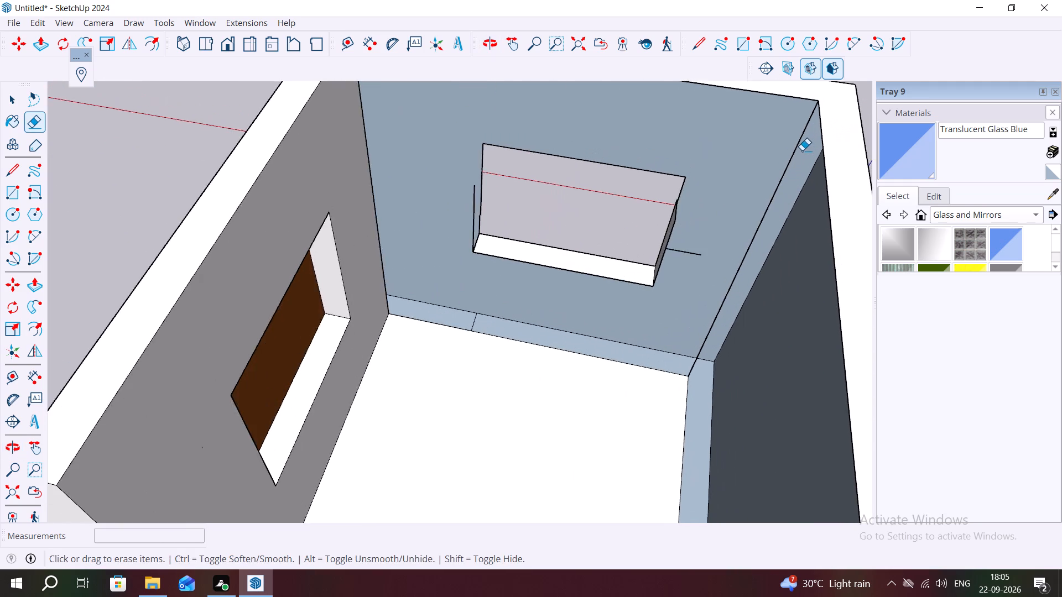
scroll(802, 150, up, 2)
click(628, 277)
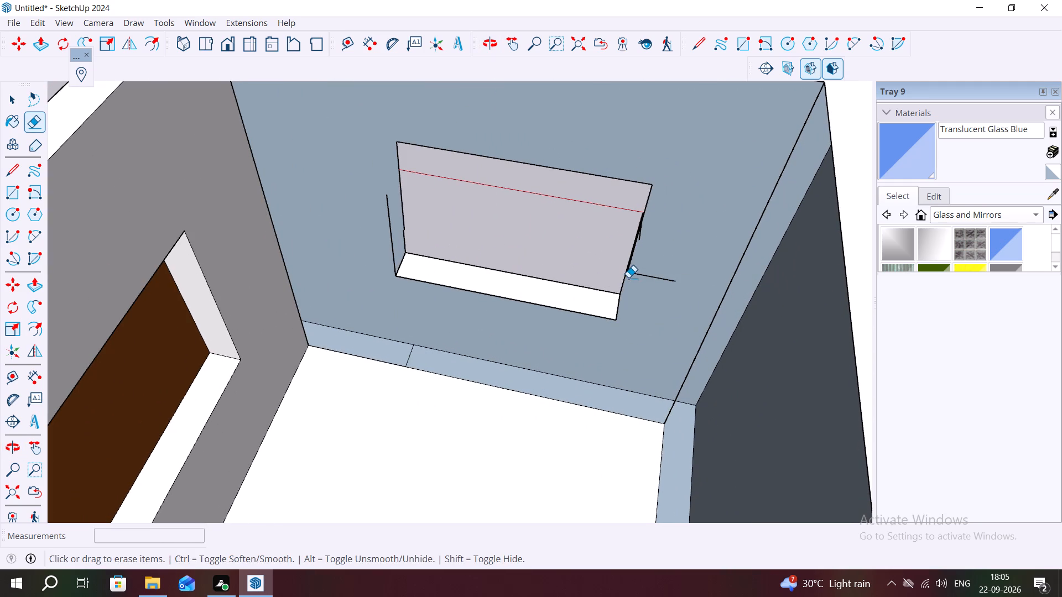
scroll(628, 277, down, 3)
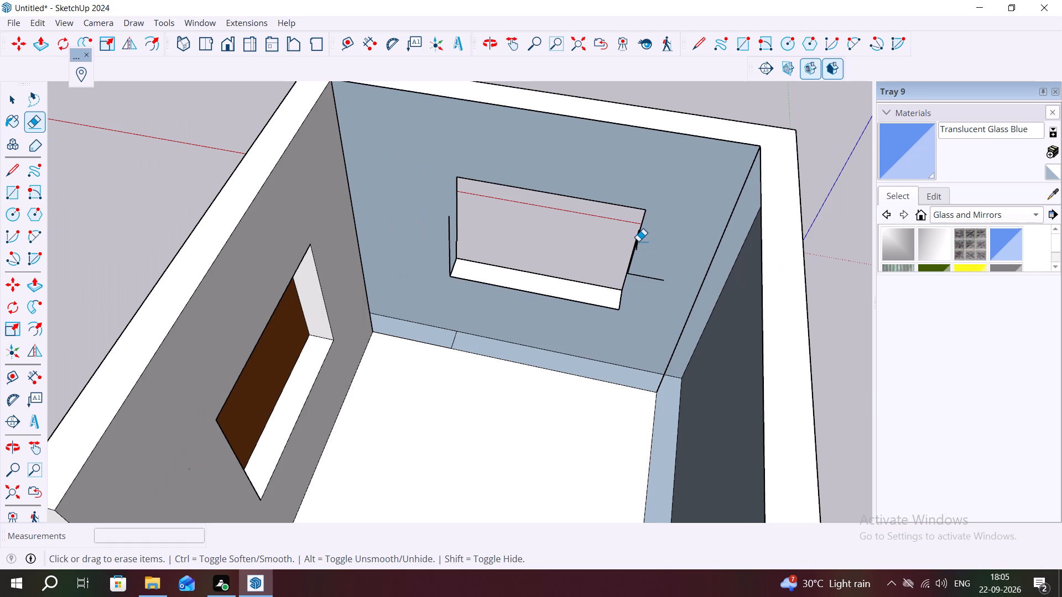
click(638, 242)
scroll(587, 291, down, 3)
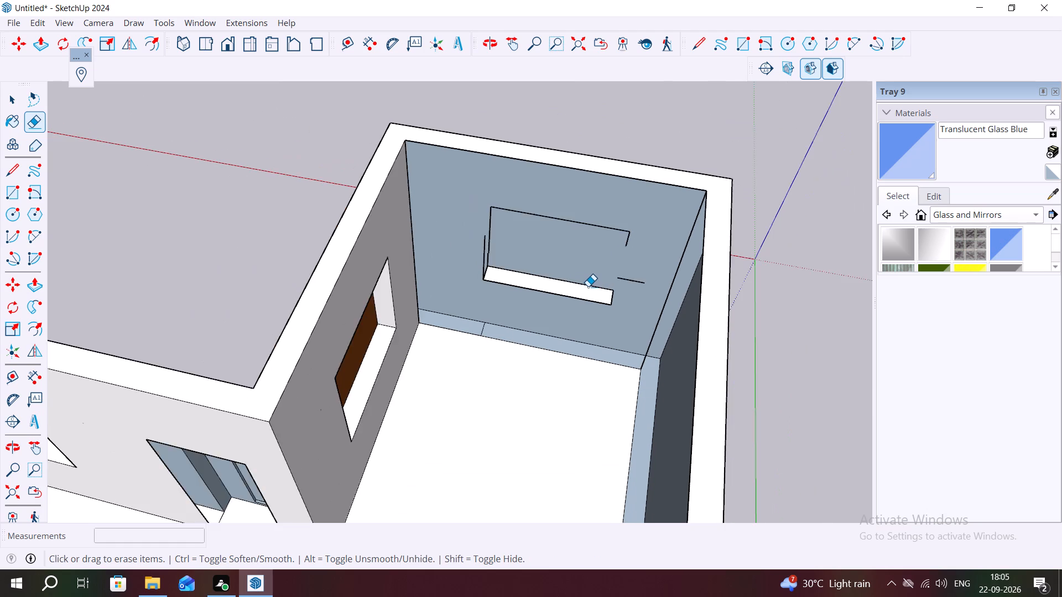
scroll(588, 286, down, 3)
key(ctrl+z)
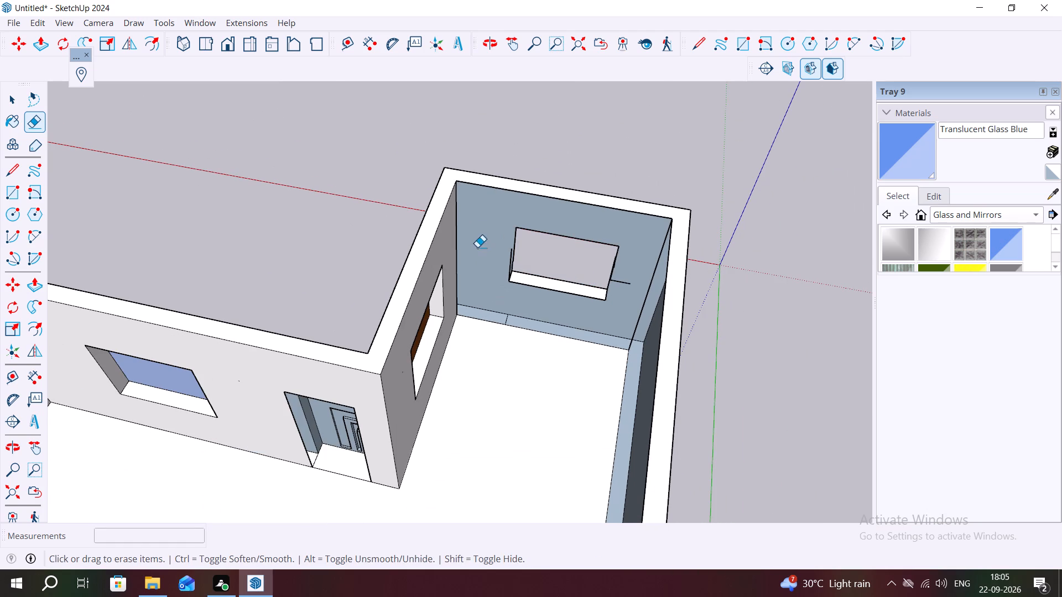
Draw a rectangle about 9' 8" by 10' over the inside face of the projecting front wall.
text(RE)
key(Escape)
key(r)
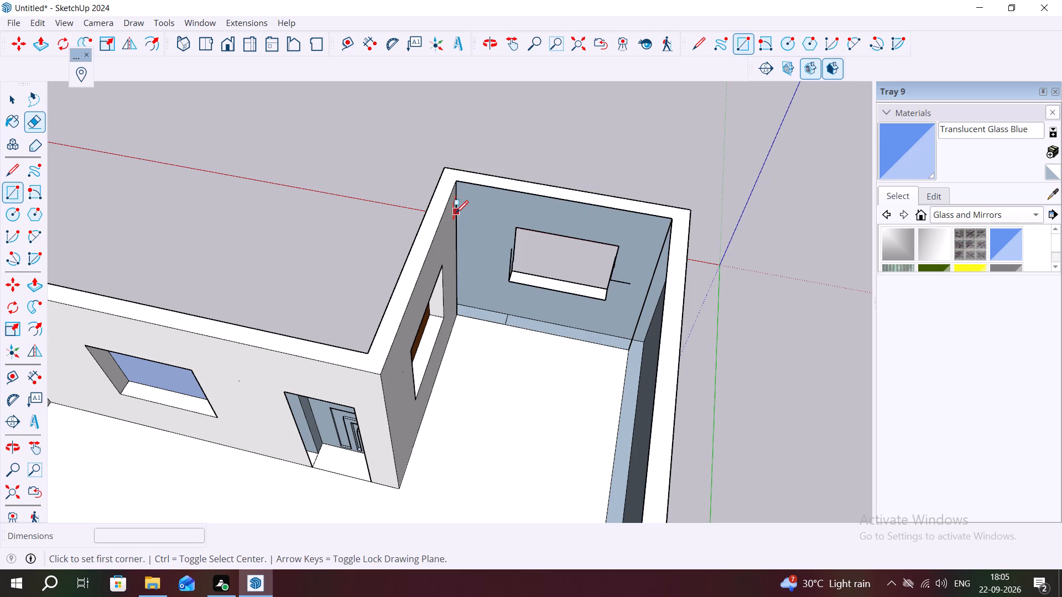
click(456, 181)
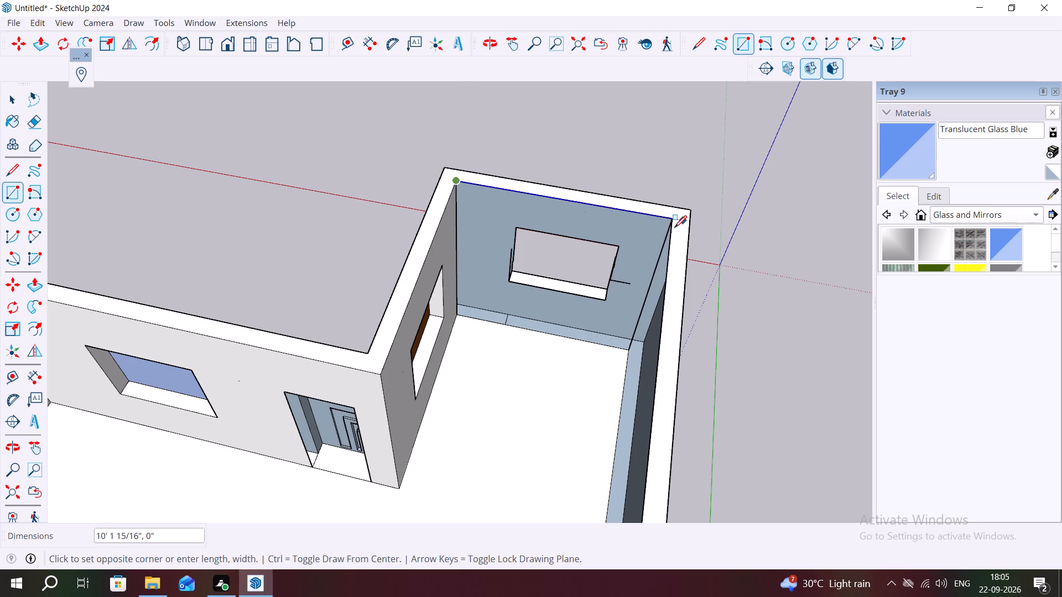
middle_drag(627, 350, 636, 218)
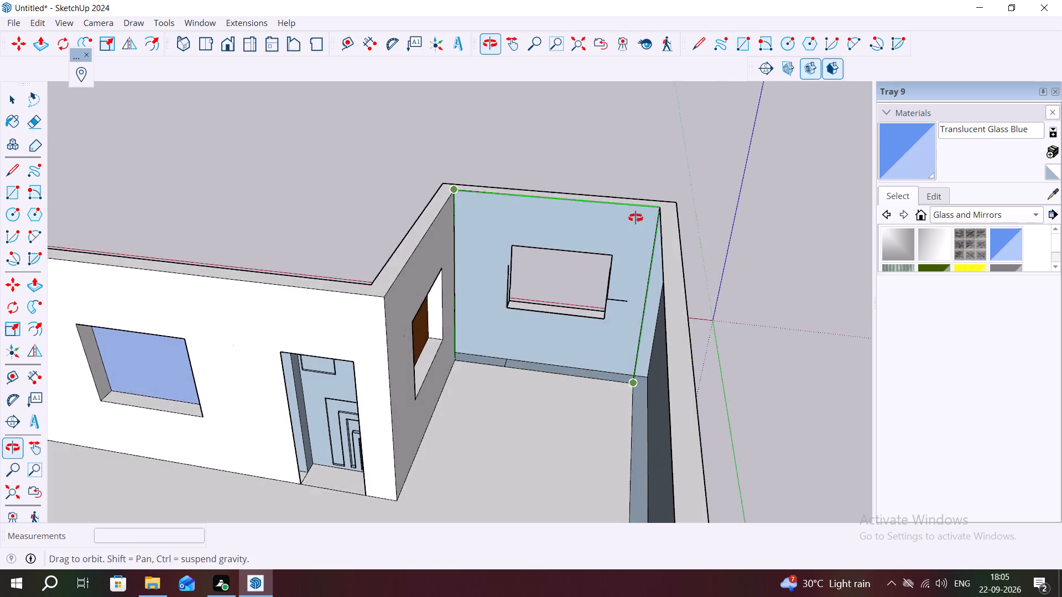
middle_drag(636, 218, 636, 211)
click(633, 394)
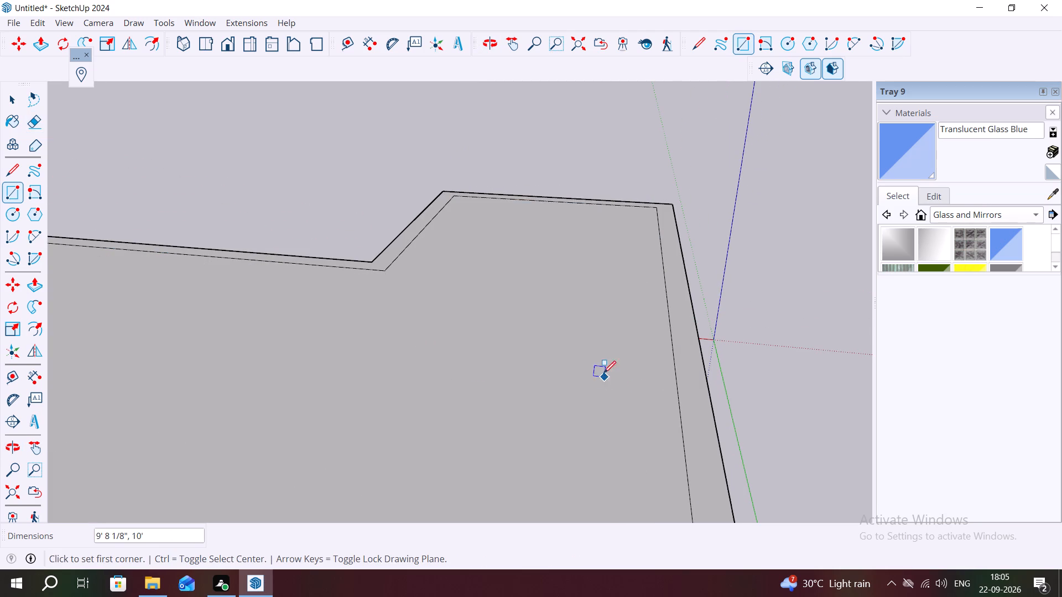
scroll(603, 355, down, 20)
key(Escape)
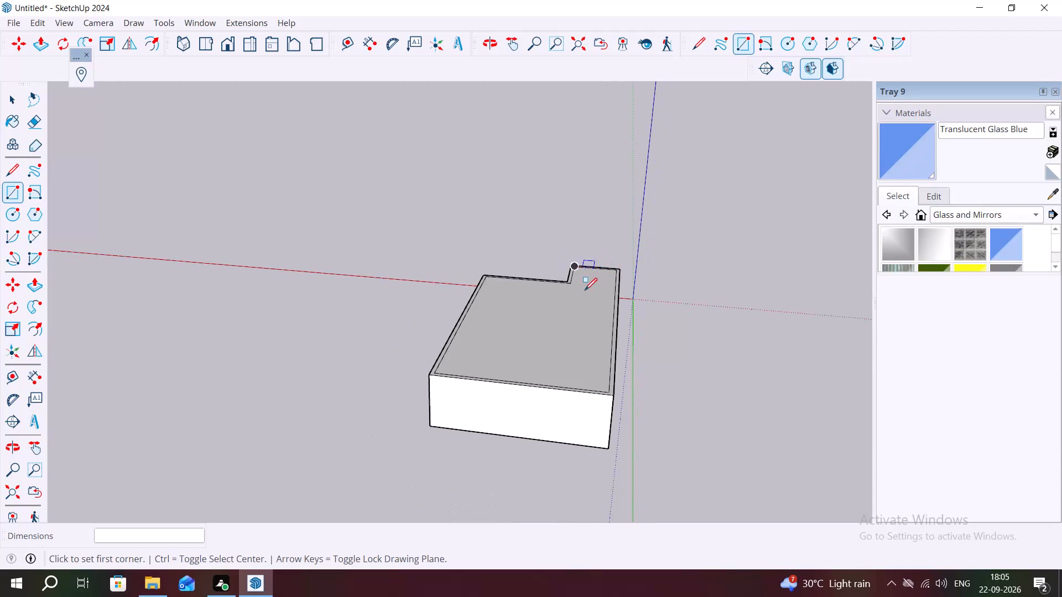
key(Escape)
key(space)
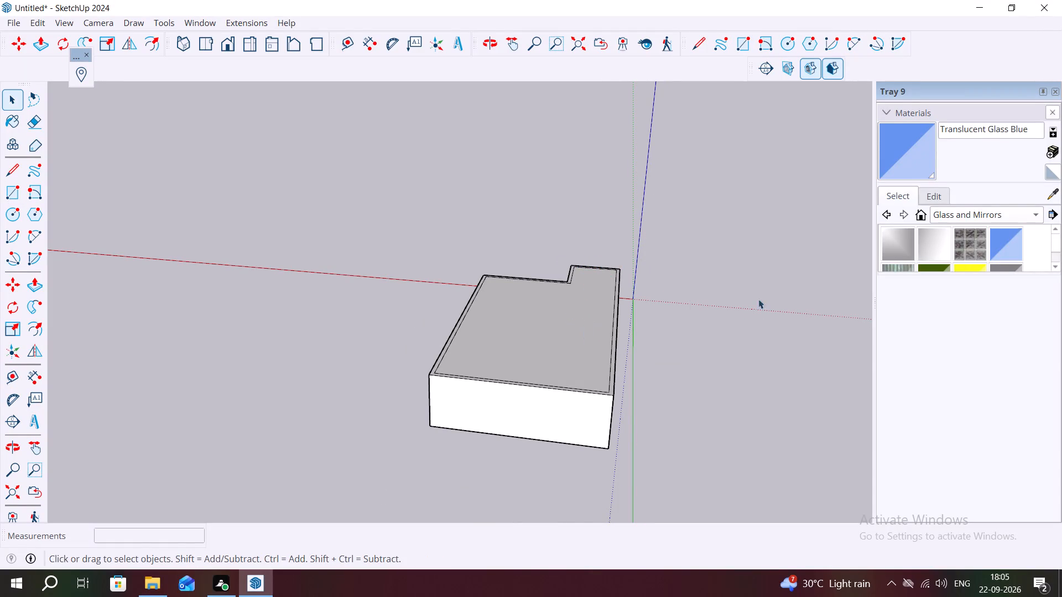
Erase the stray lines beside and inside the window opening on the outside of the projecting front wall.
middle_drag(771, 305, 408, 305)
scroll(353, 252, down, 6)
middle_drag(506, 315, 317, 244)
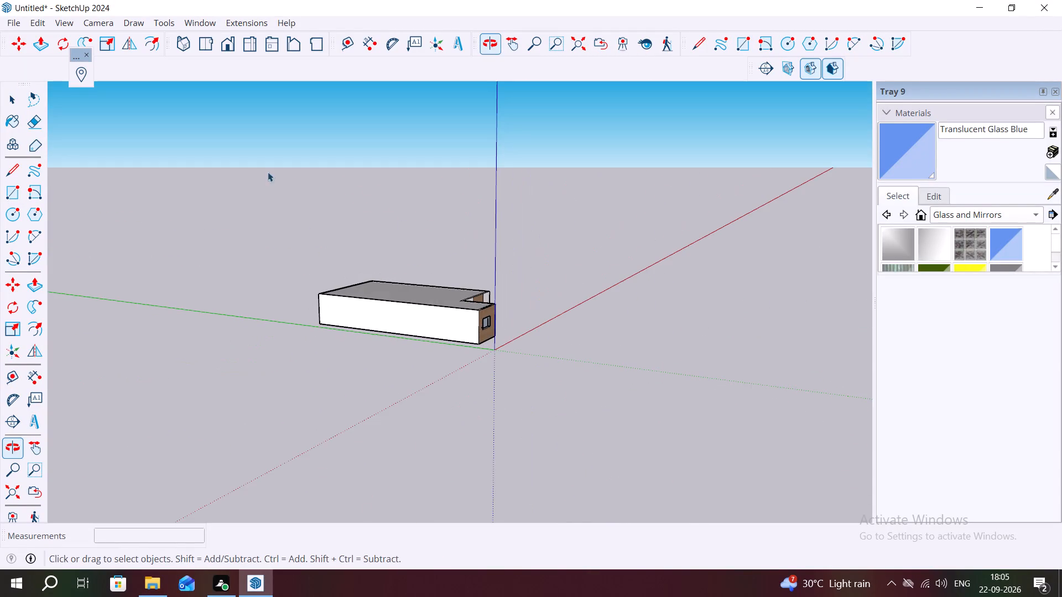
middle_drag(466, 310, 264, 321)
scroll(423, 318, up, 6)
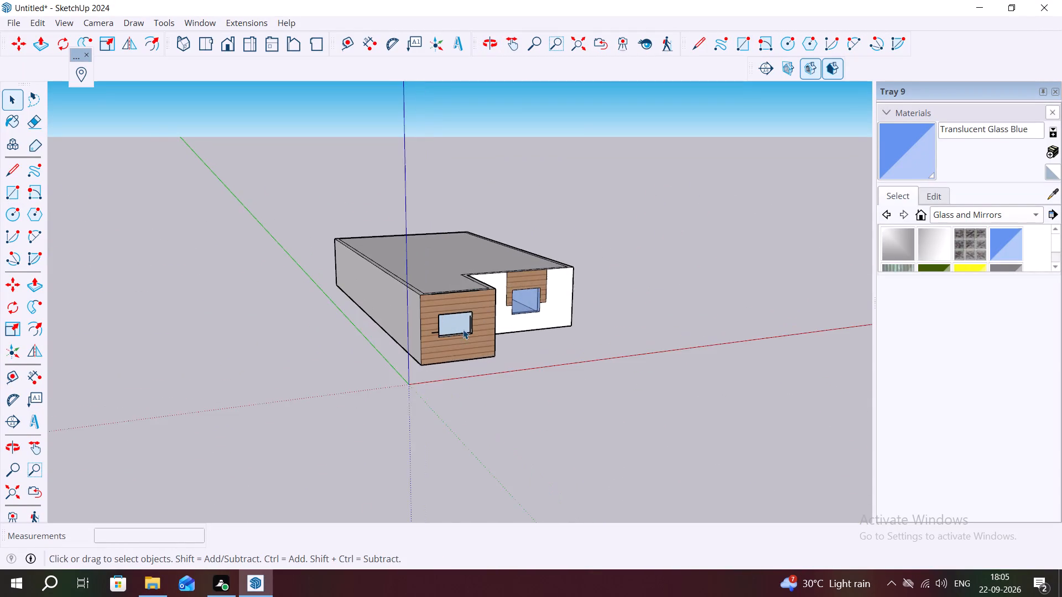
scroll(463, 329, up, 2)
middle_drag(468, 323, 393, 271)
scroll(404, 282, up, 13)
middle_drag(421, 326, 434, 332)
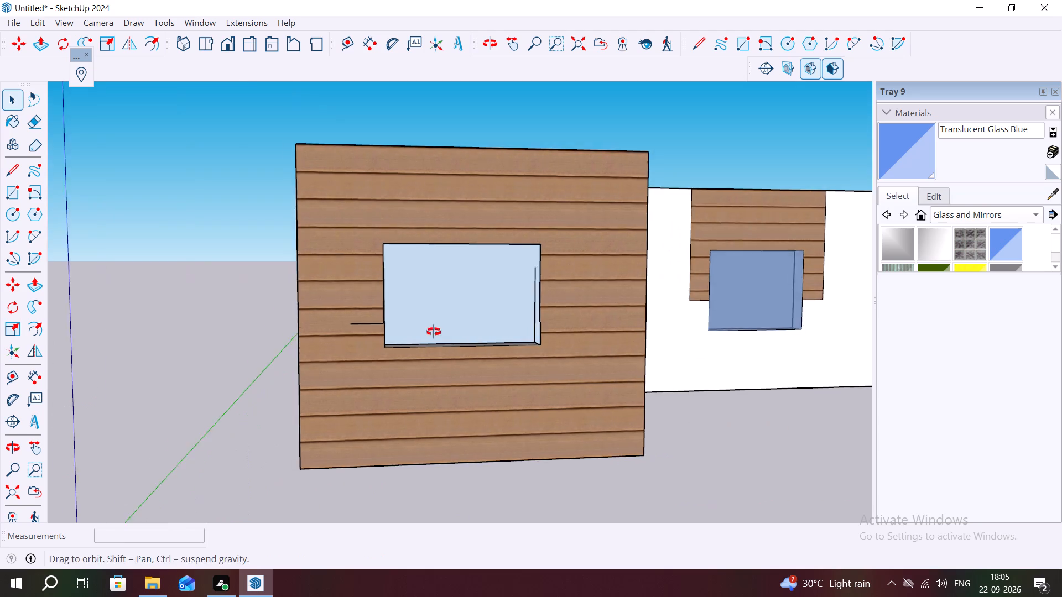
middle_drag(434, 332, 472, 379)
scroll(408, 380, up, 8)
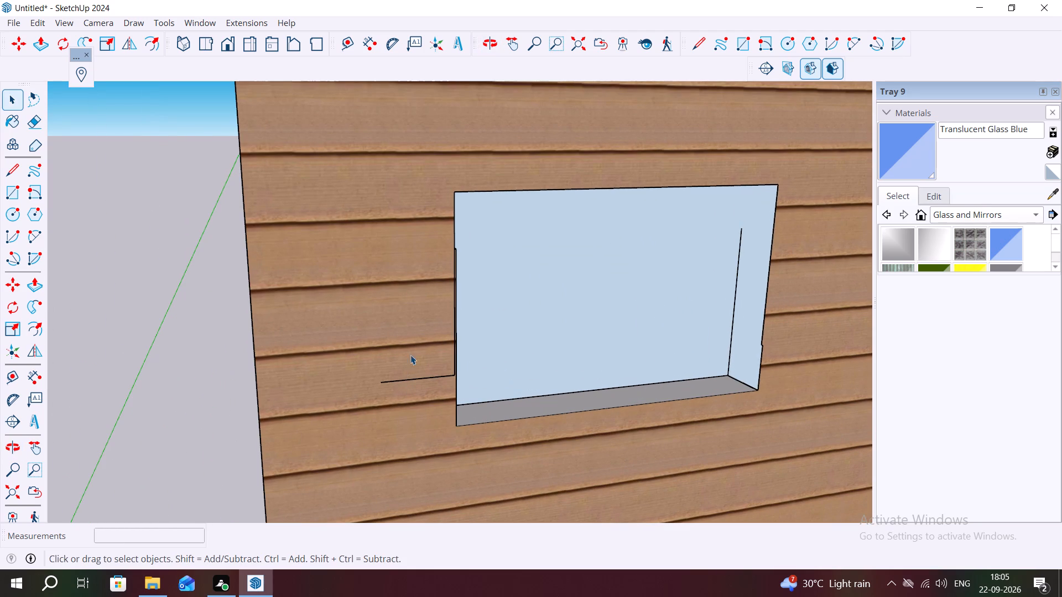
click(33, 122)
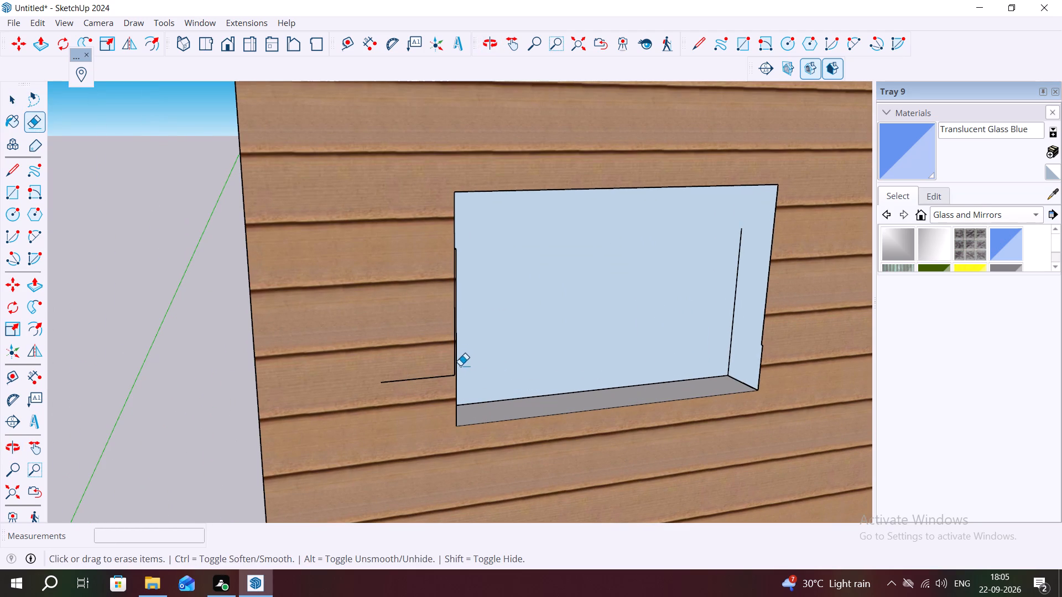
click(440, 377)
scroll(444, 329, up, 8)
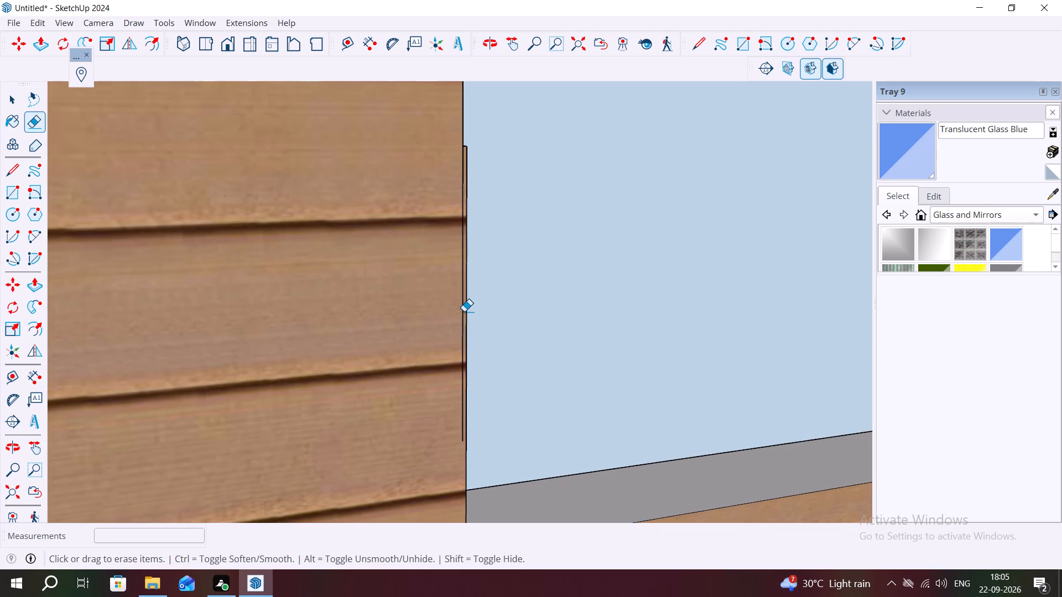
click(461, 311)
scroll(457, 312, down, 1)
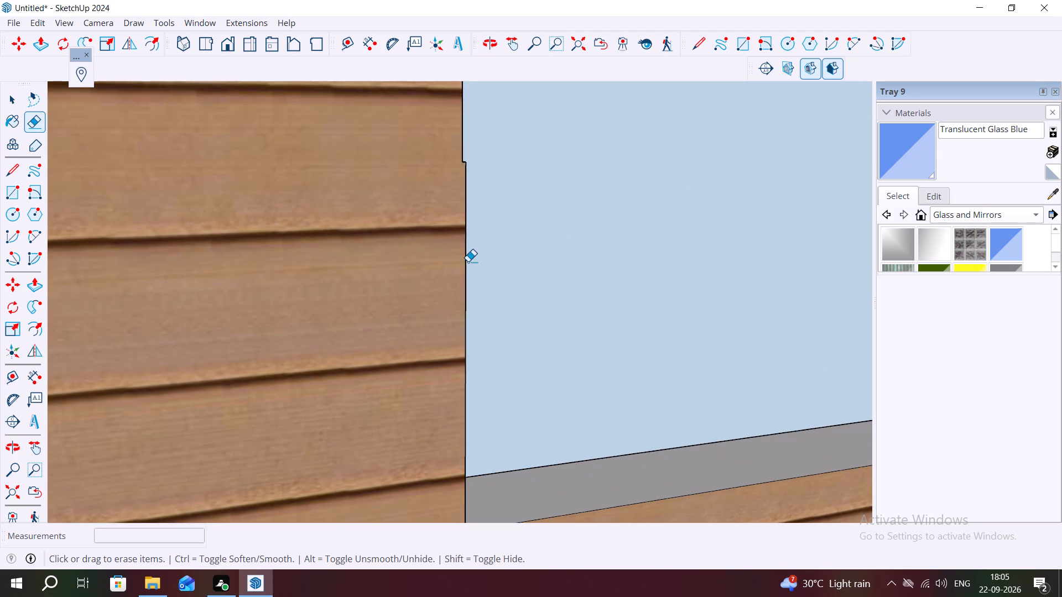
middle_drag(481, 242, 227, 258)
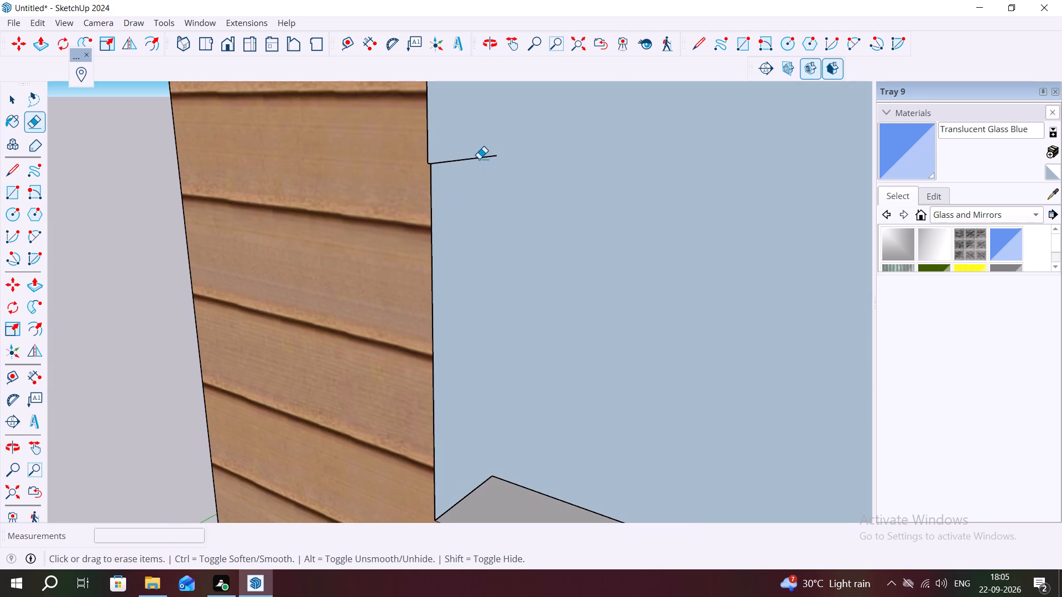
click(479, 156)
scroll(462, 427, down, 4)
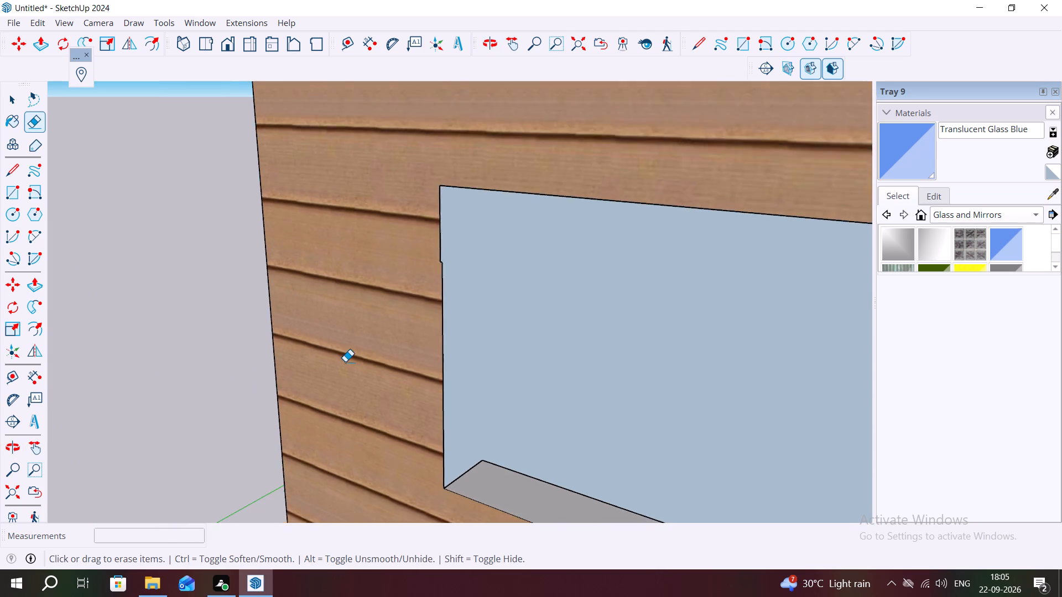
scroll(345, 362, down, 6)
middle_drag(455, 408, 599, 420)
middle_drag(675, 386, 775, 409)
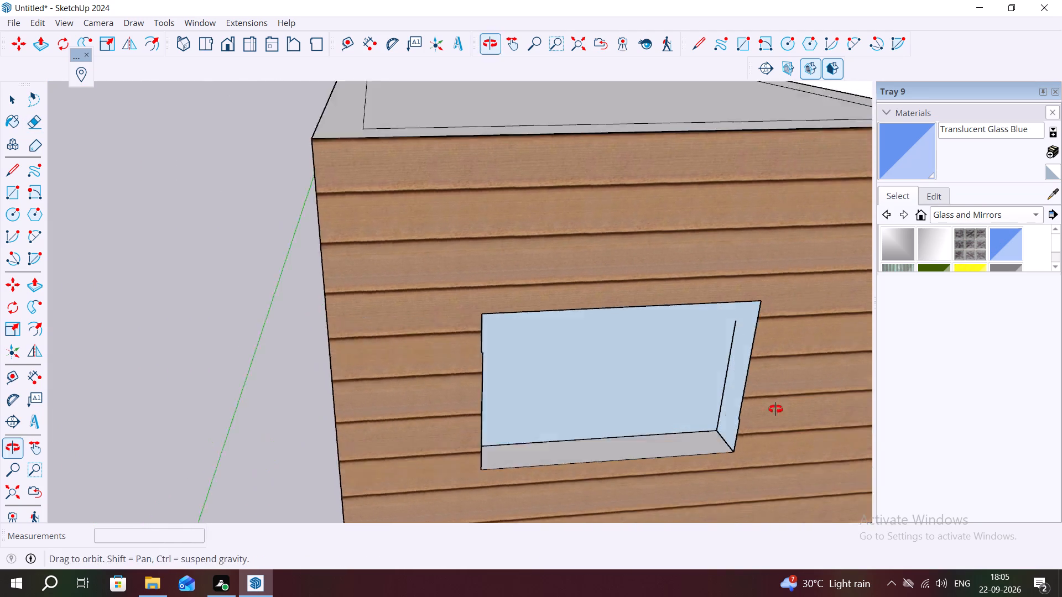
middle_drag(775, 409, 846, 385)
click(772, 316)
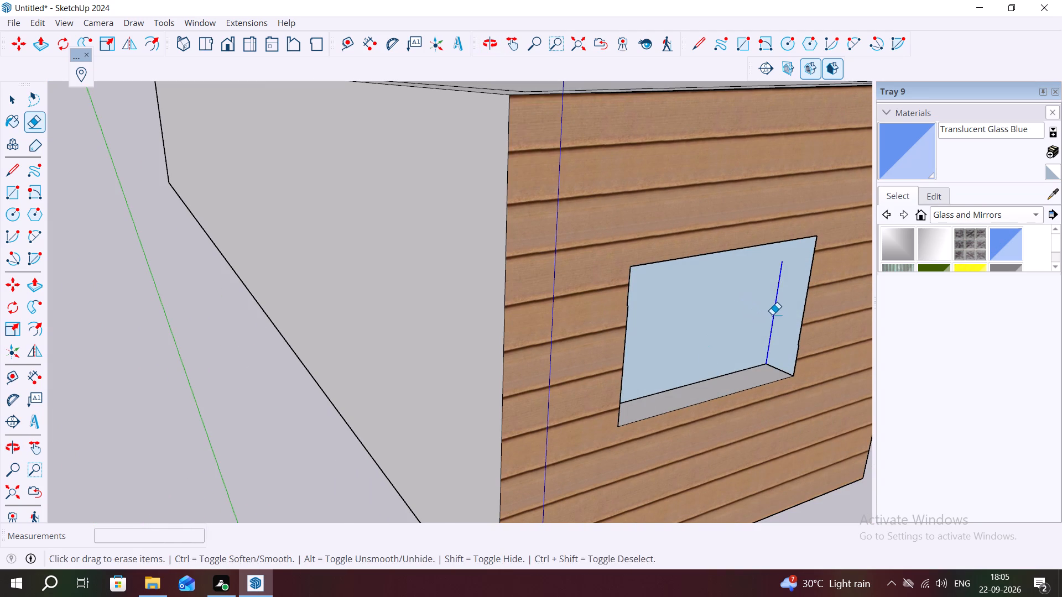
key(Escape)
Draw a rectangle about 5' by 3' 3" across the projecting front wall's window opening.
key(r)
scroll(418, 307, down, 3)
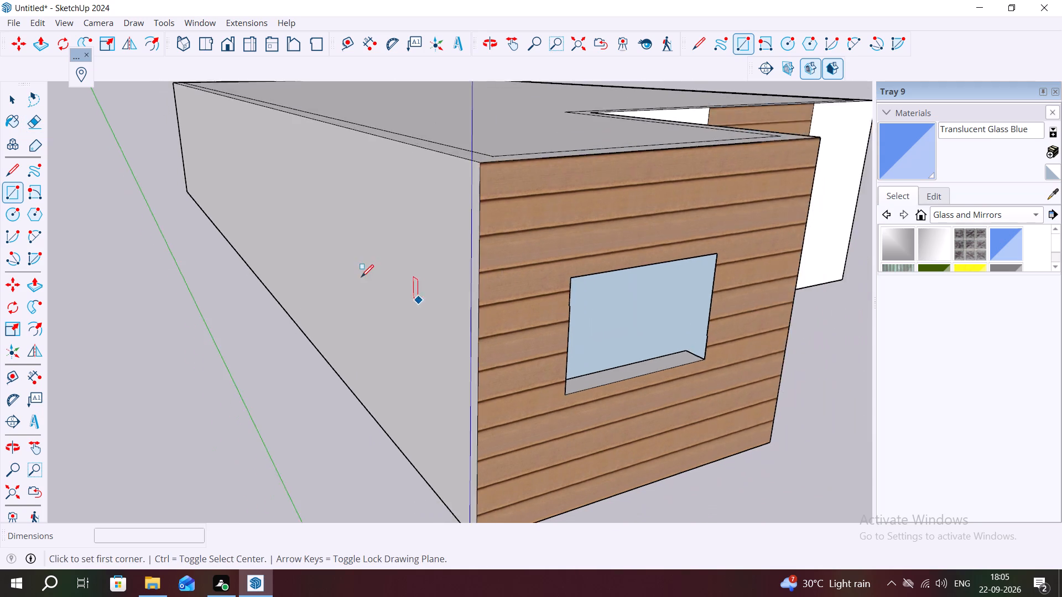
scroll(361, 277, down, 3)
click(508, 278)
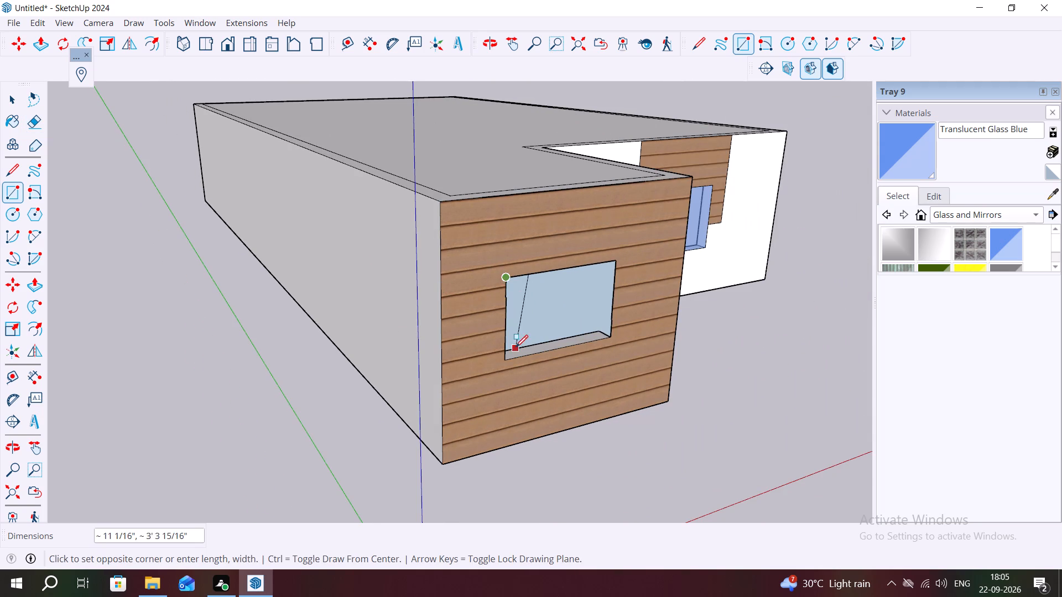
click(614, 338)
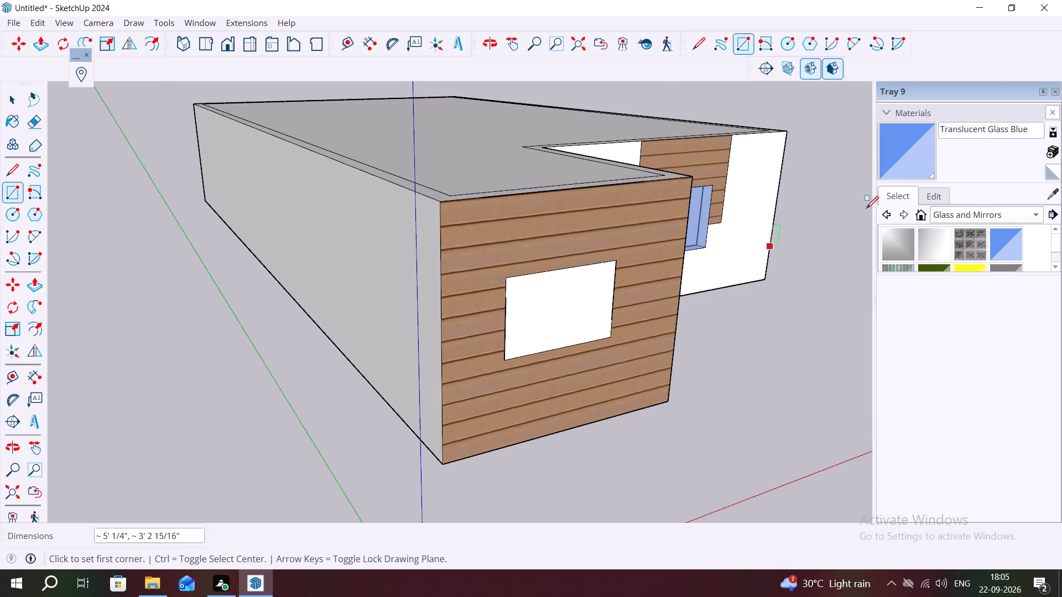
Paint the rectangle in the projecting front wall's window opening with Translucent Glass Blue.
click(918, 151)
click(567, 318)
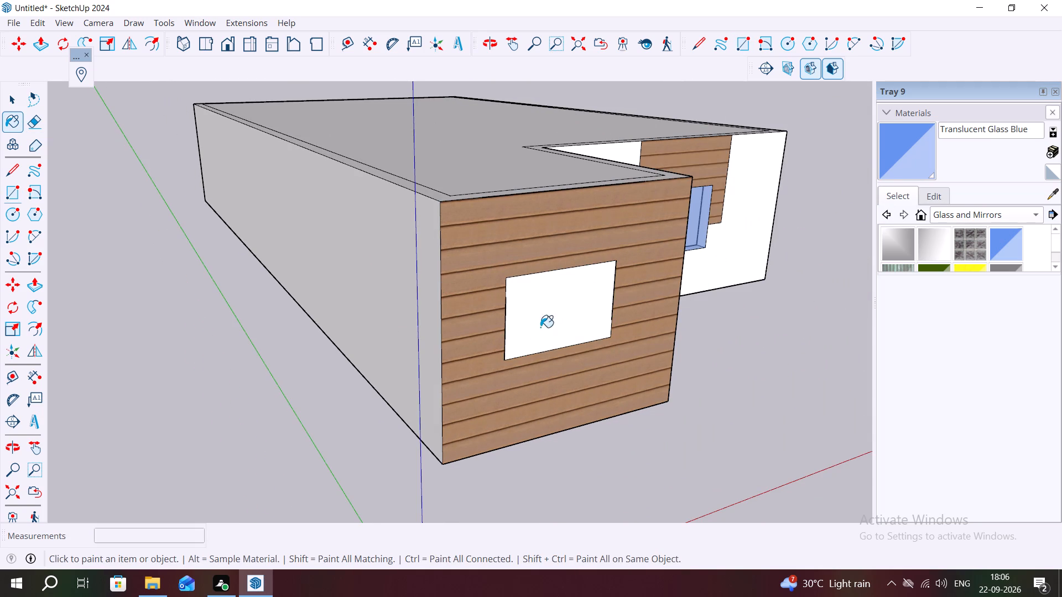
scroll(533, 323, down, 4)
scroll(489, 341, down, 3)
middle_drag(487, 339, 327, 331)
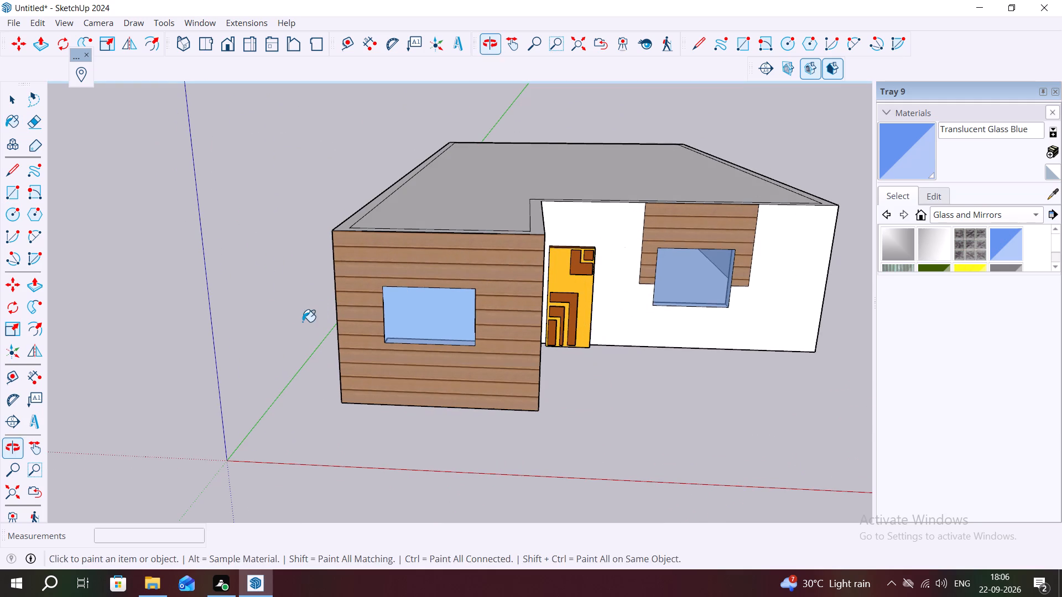
Undo the new glass, the rectangles, the line erasures and the full-wall siding, back to the siding patch around the projecting wall's window.
key(space)
click(516, 337)
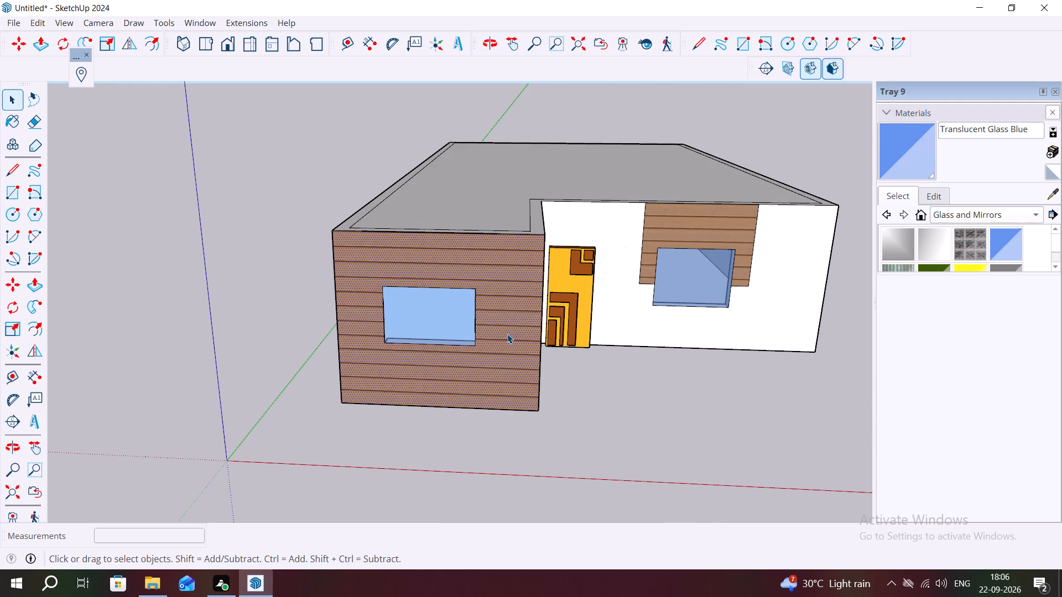
key(x)
key(ctrl+z)
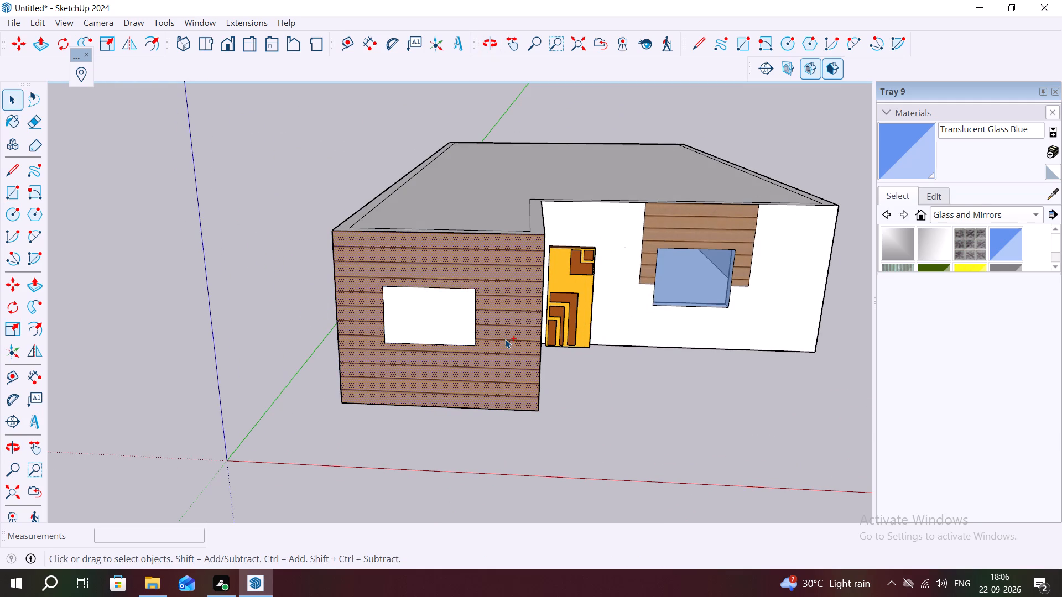
key(ctrl+z)
key(ctrl+z)
key(ctrl+z)
key(ctrl+z)
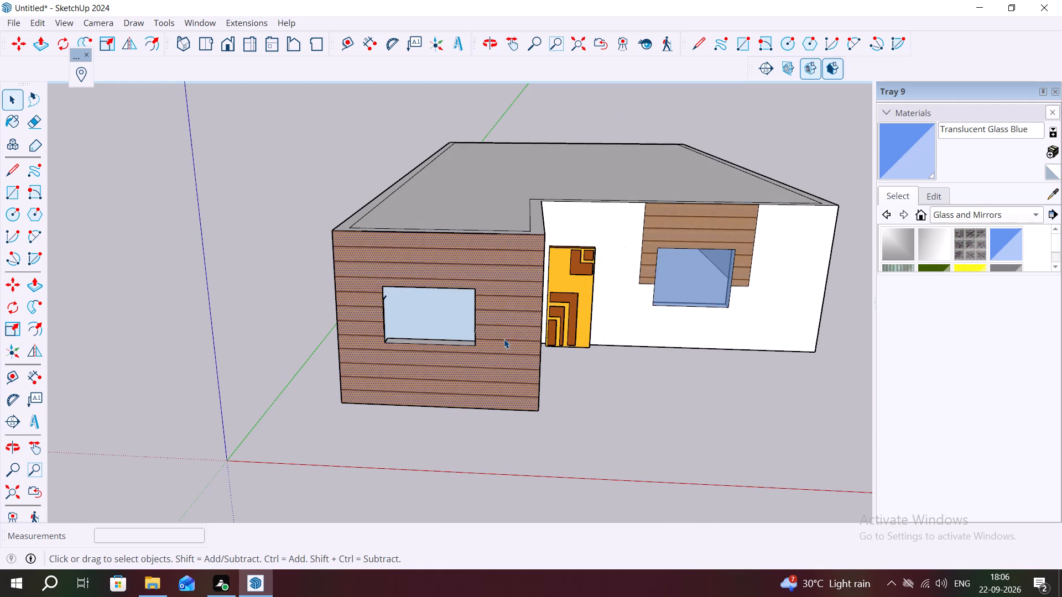
key(ctrl+z)
key(ctrl+z)
key(ctrl+z)
key(ctrl+z)
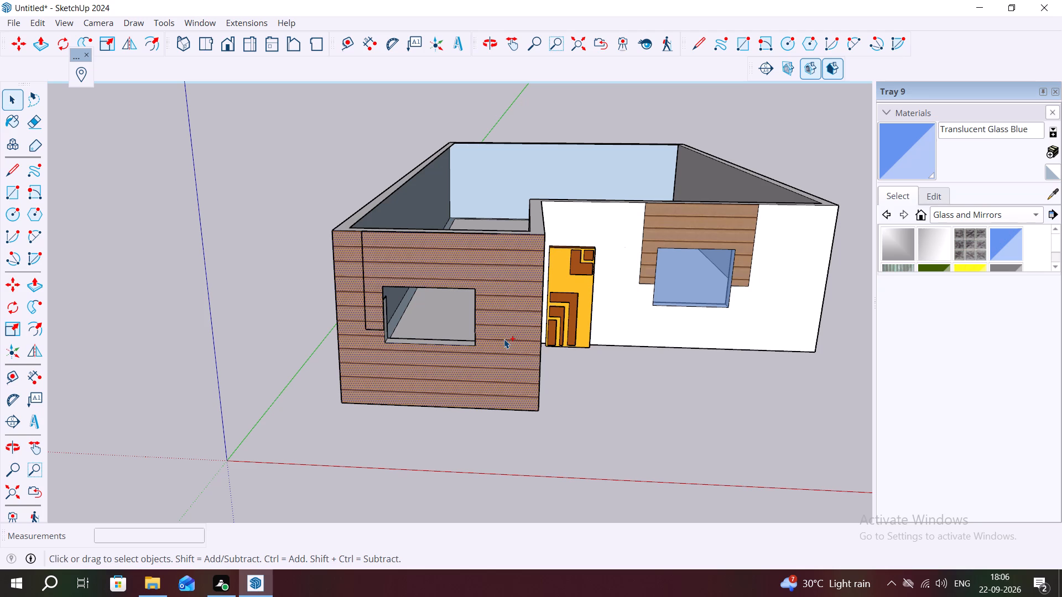
key(ctrl+z)
key(ctrl+z)
key(ctrl+z)
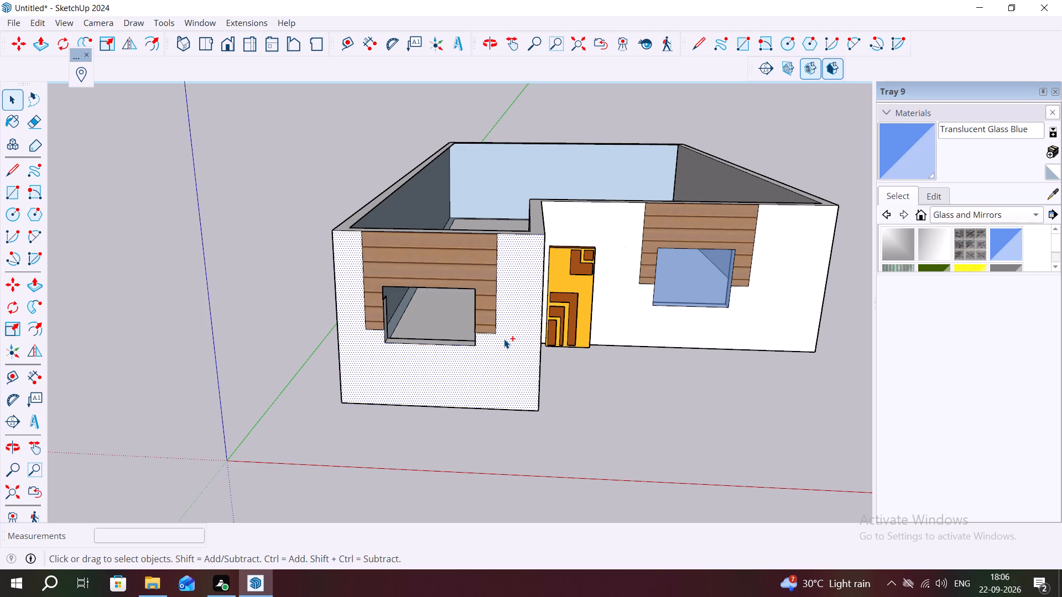
Undo further to bring back the original blue window glass and remove the siding patch from the projecting front wall, and clear the selection.
key(ctrl+z)
key(ctrl+z)
key(ctrl+z)
key(ctrl+z)
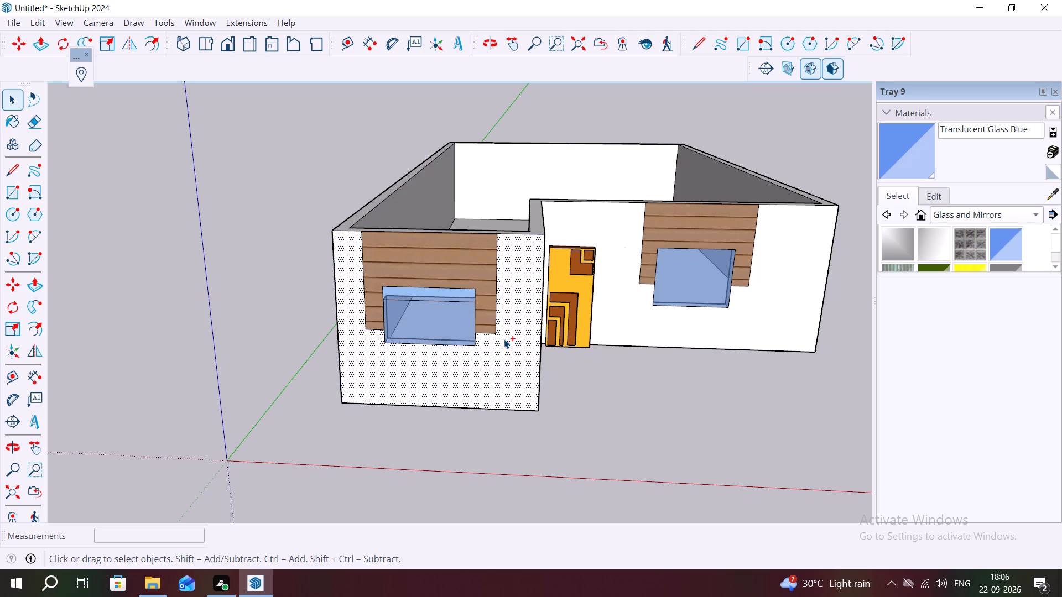
key(ctrl+z)
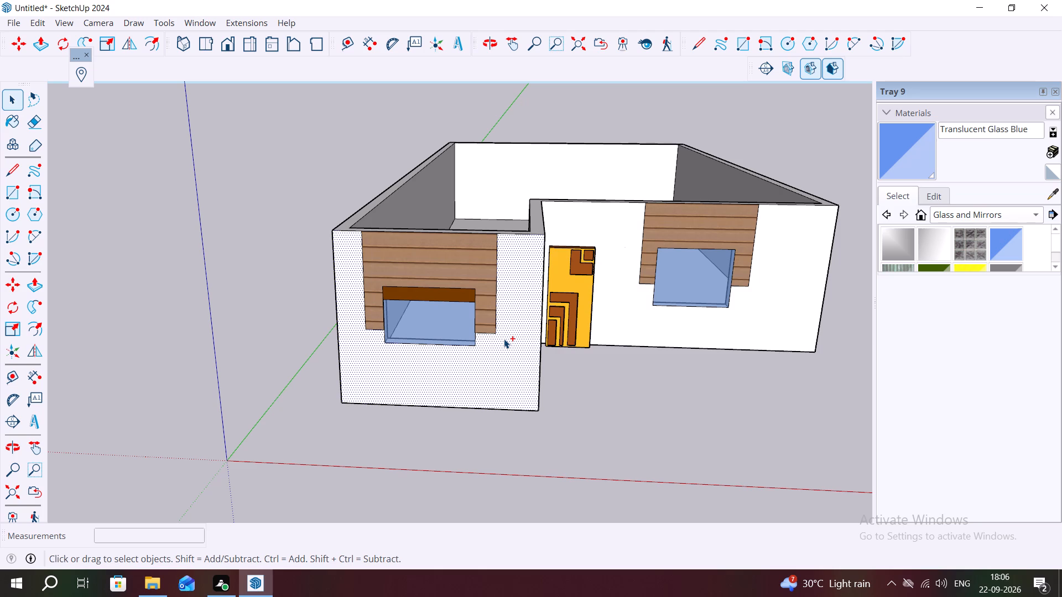
key(ctrl+z)
key(ctrl+z)
key(ctrl+z)
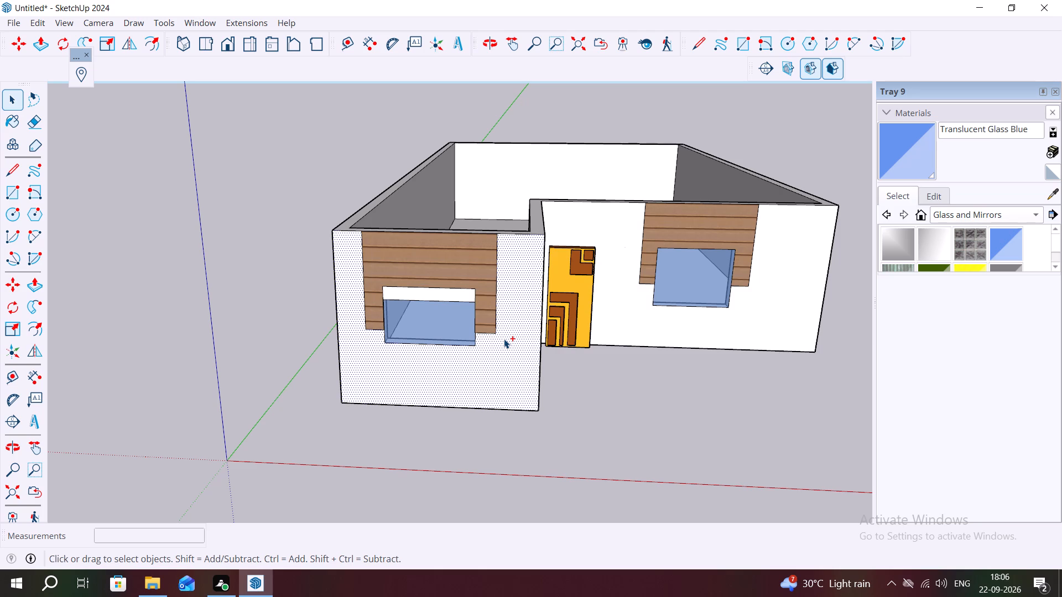
key(ctrl+z)
key(ctrl+z)
key(ctrl+z)
key(ctrl+z)
key(ctrl+z)
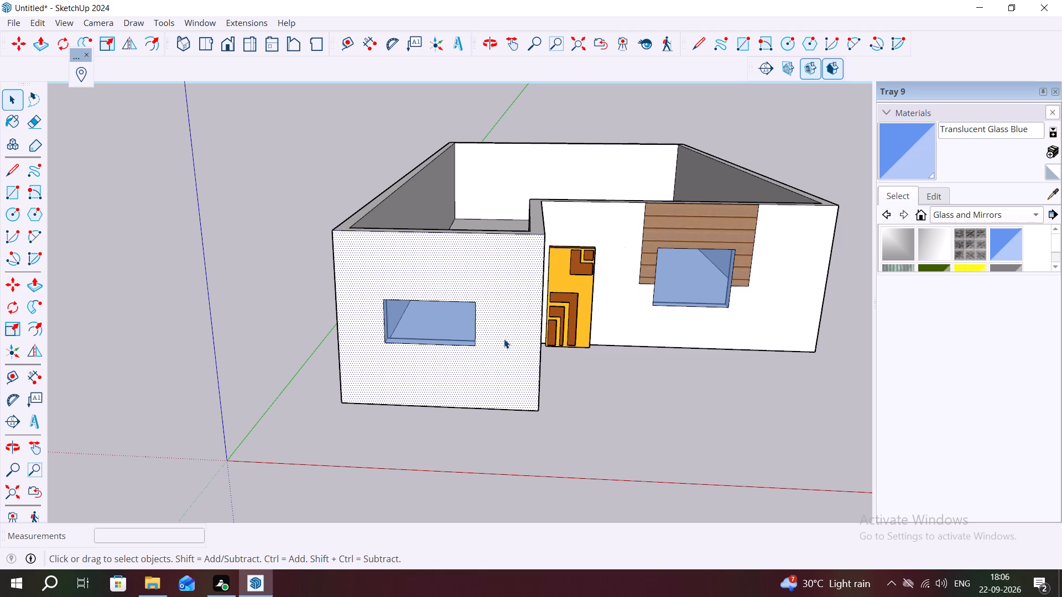
key(Escape)
key(Escape)
click(761, 429)
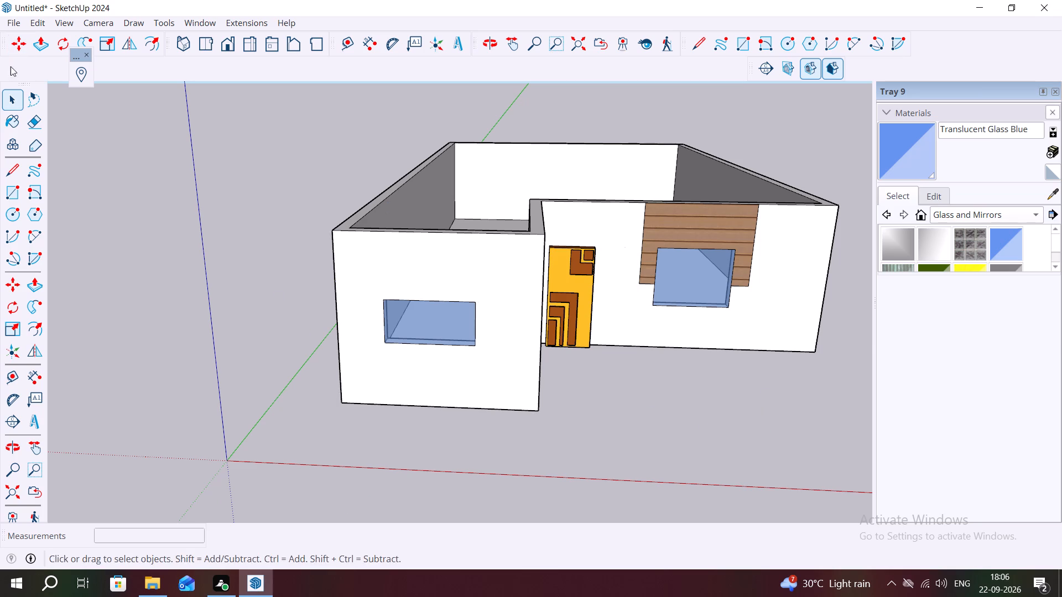
Outline a siding area around the projecting front wall's window with lines from its sides, about 9" outward and 5' up to the wall's top.
click(8, 166)
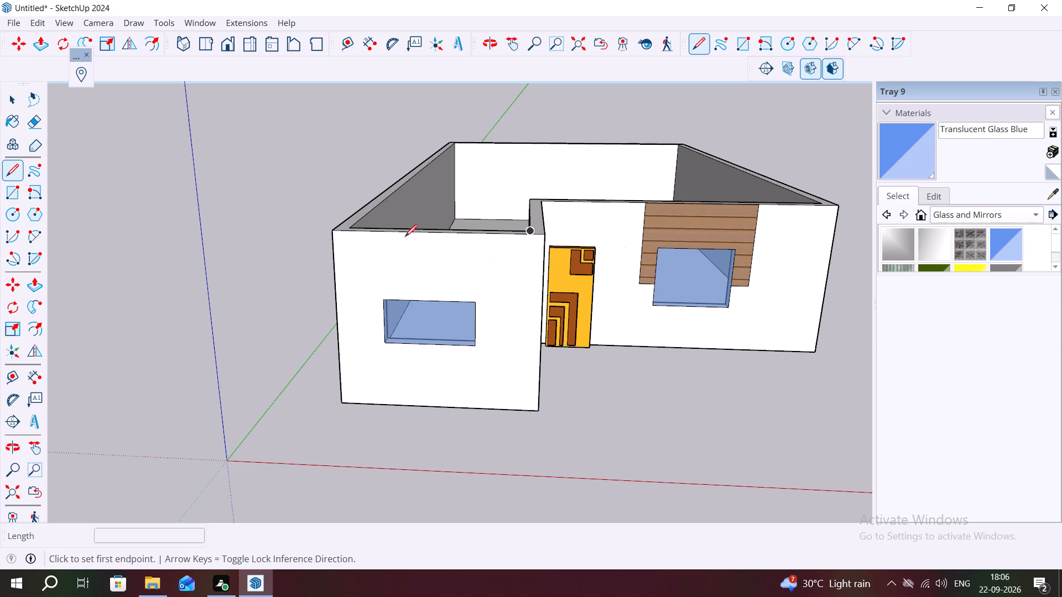
scroll(481, 318, up, 4)
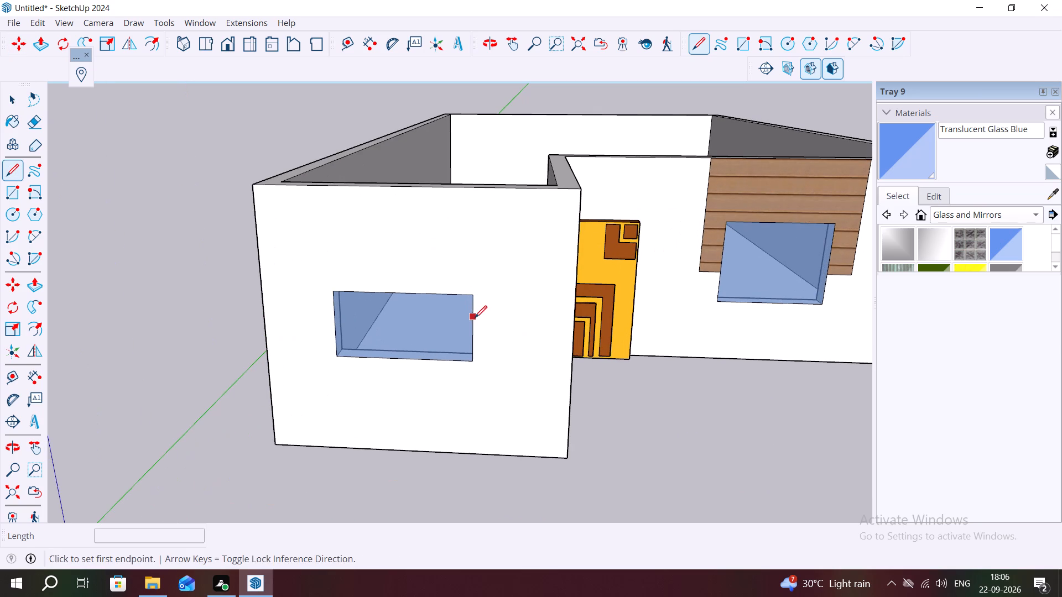
click(476, 332)
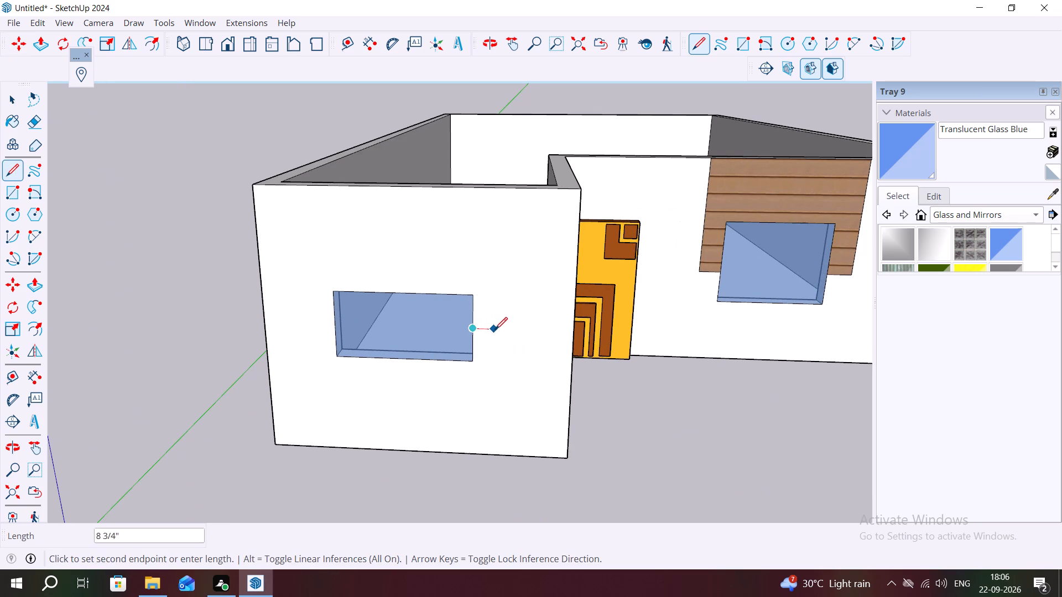
click(499, 329)
click(504, 190)
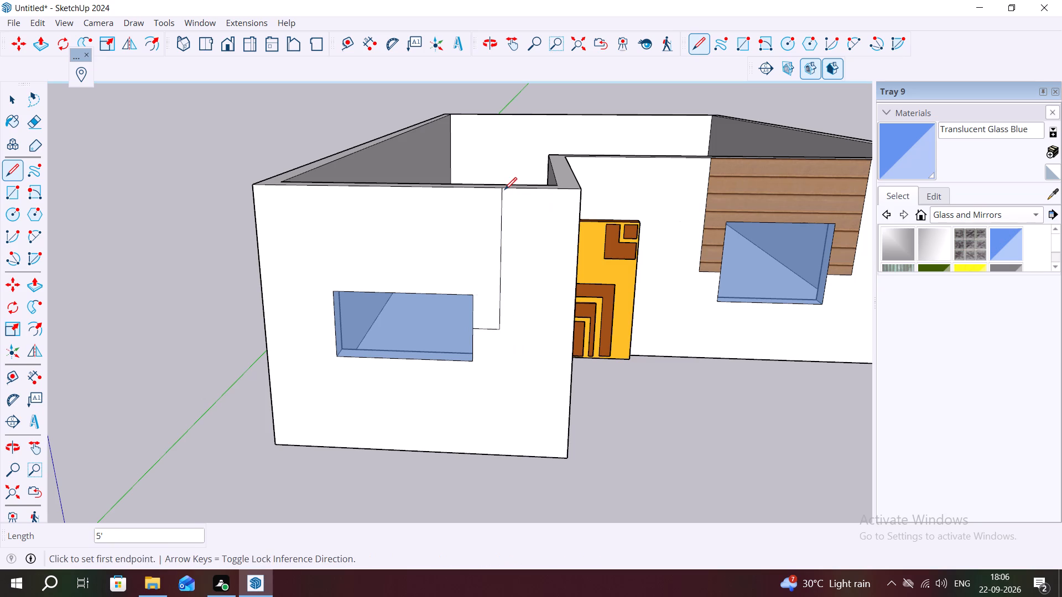
key(Escape)
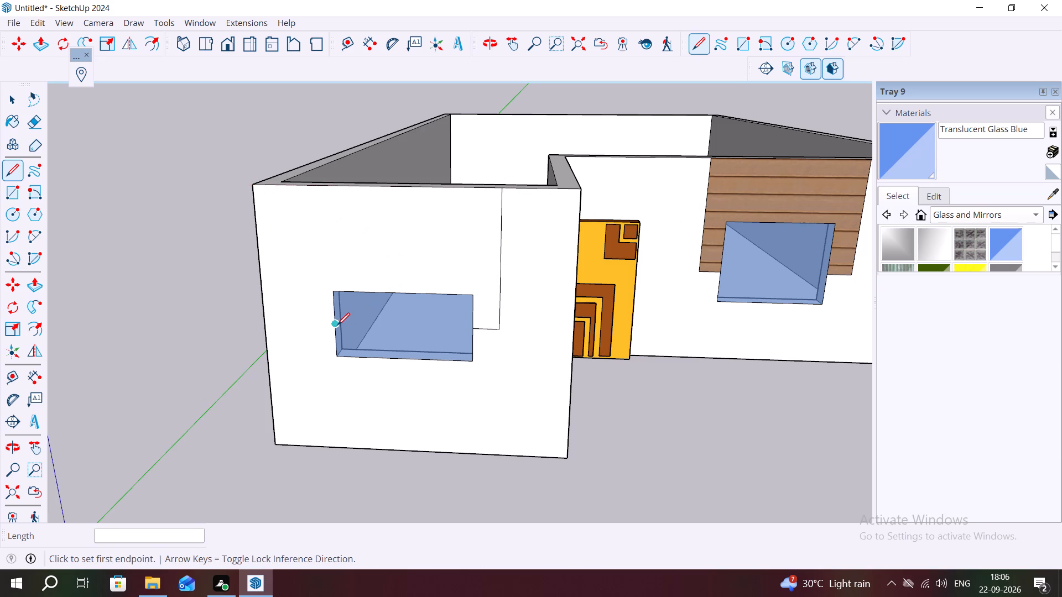
click(332, 321)
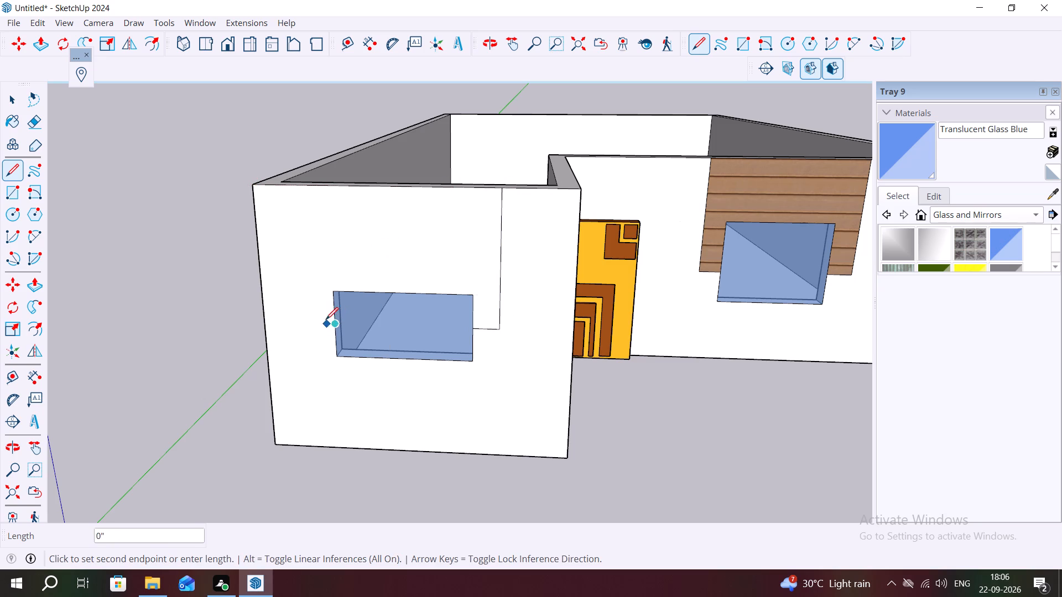
click(309, 324)
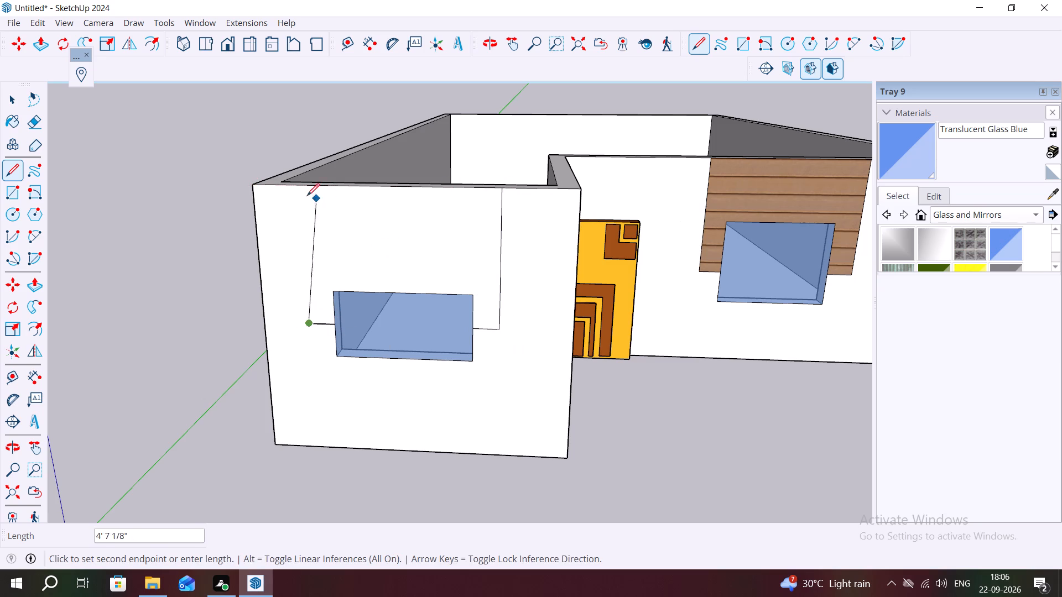
click(303, 185)
key(Escape)
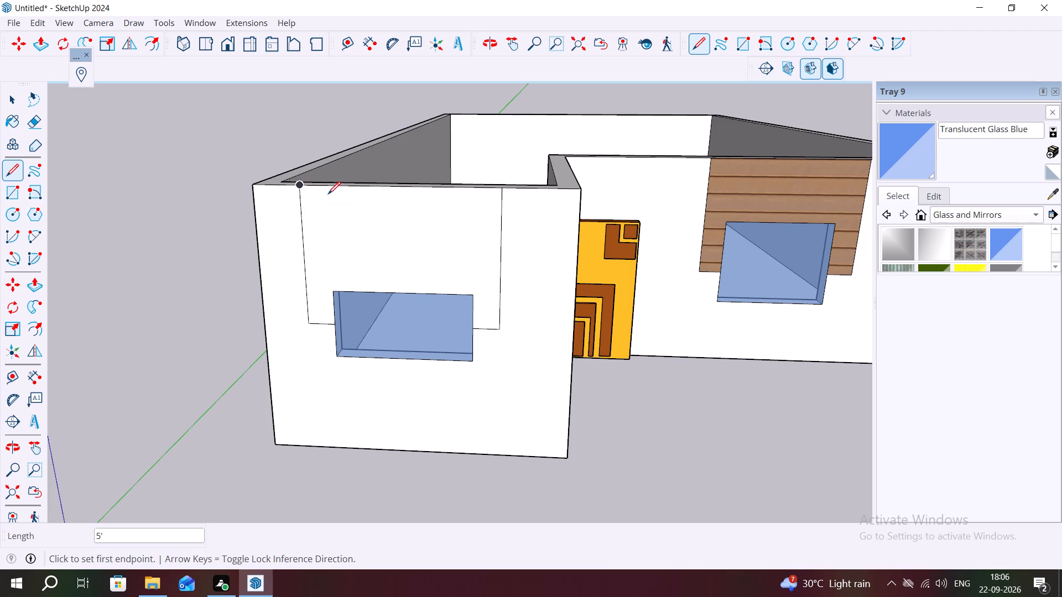
Paint the outlined area around the projecting front wall's window with Cladding Siding Tan from the Brick, Cladding and Siding collection.
key(h)
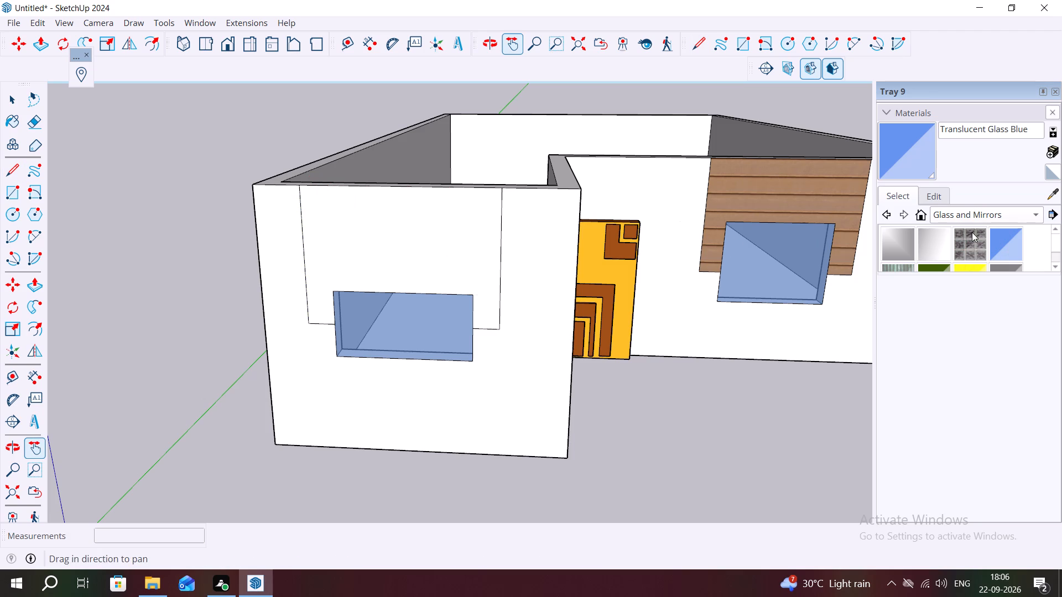
scroll(975, 231, down, 1)
click(976, 214)
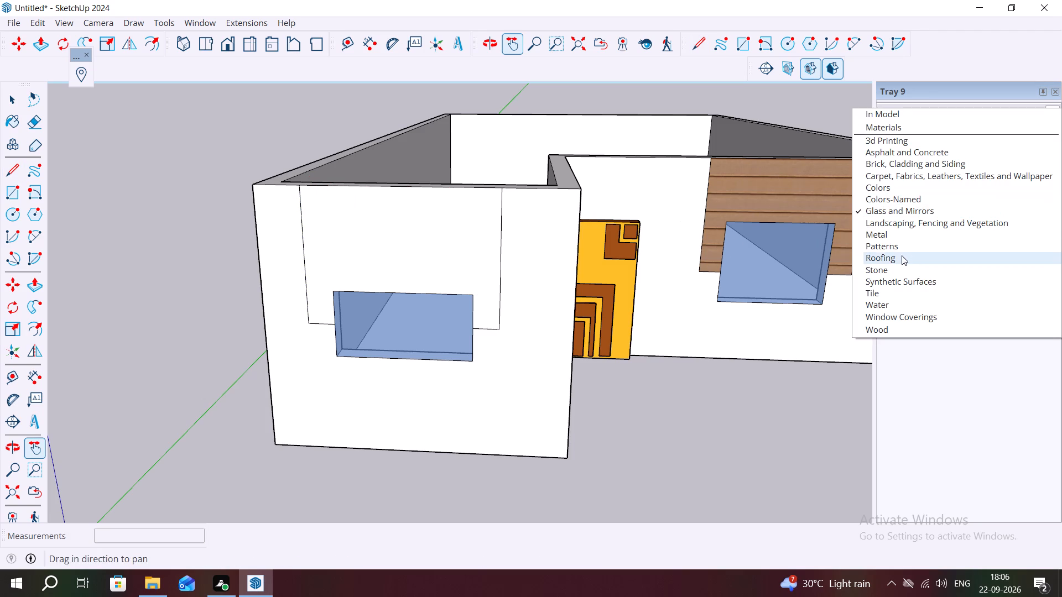
click(886, 163)
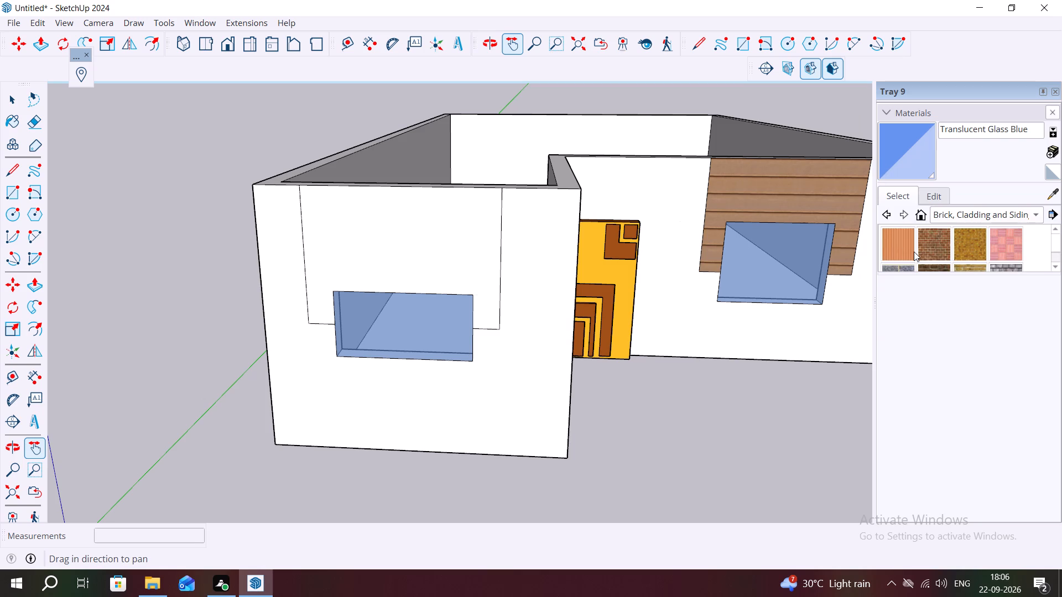
scroll(914, 252, down, 4)
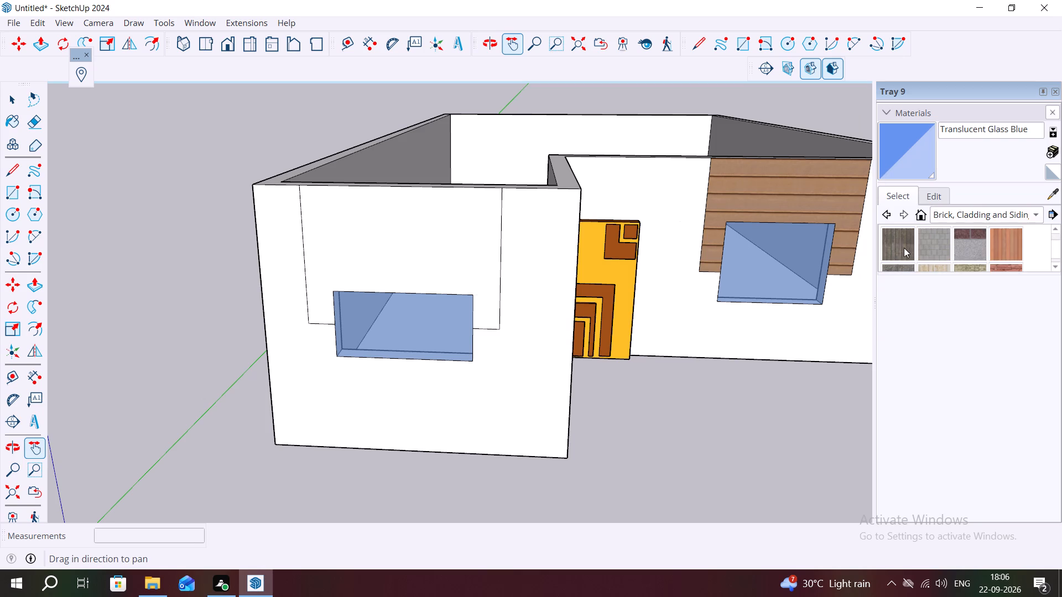
scroll(908, 248, up, 1)
click(935, 242)
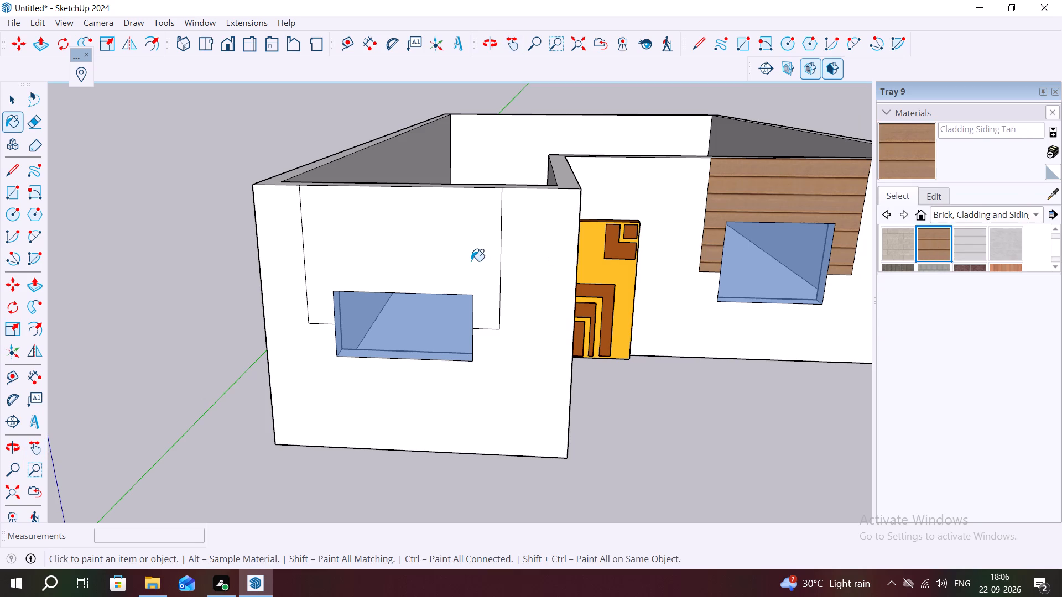
click(468, 256)
key(Escape)
key(space)
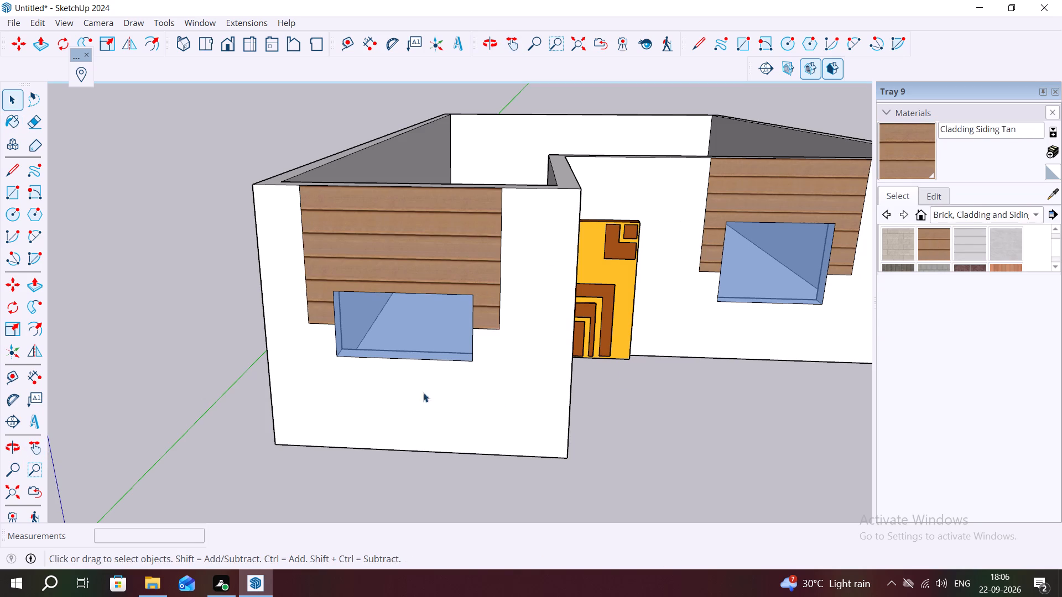
Draw a thin rectangle about 5' 7" by 4 5/8" on the siding directly above the projecting front wall's window.
scroll(389, 384, down, 2)
middle_drag(417, 317, 445, 224)
scroll(449, 355, down, 2)
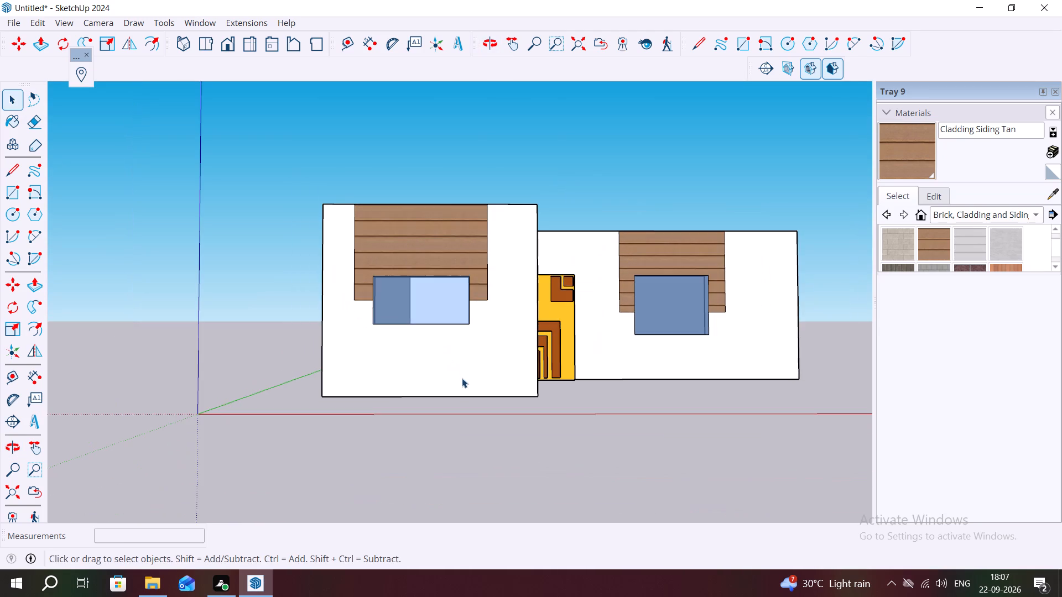
middle_drag(373, 341, 430, 382)
scroll(427, 370, down, 2)
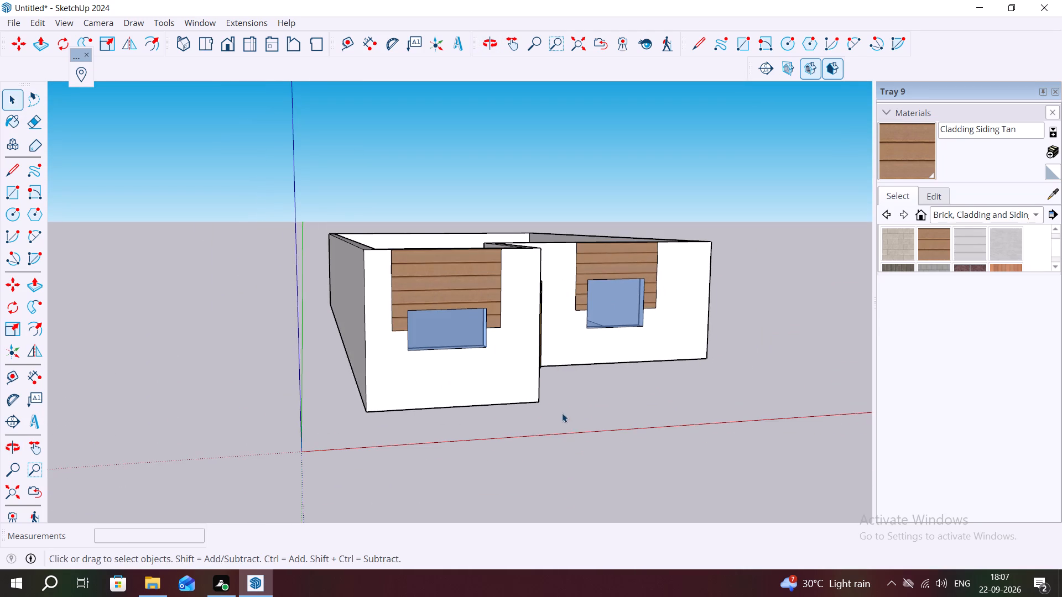
middle_drag(561, 413, 432, 503)
middle_drag(450, 388, 470, 521)
scroll(440, 415, up, 8)
middle_drag(336, 391, 360, 302)
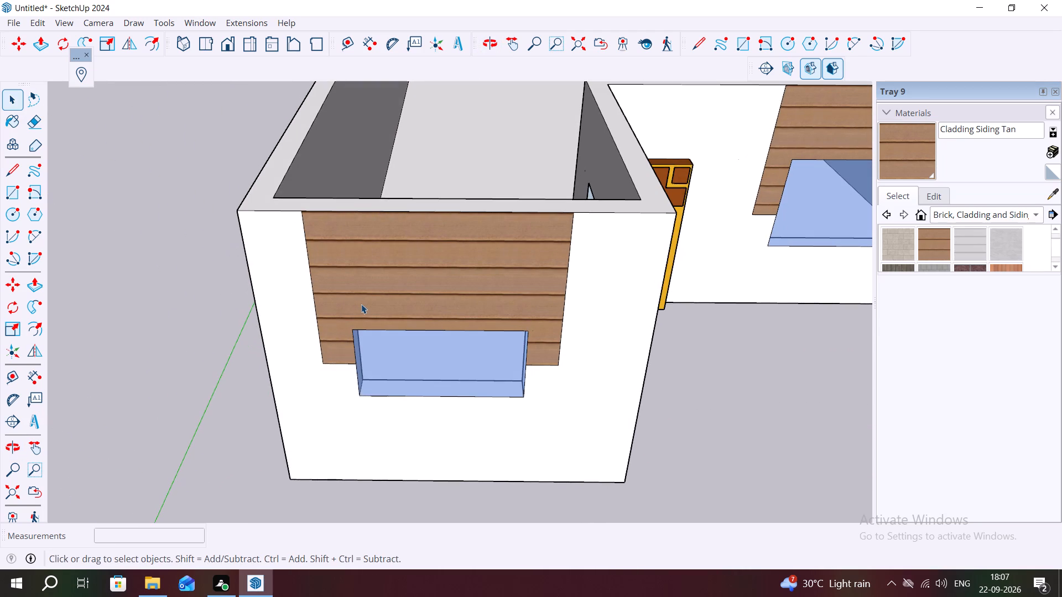
key(r)
scroll(345, 314, up, 3)
middle_drag(346, 338, 347, 328)
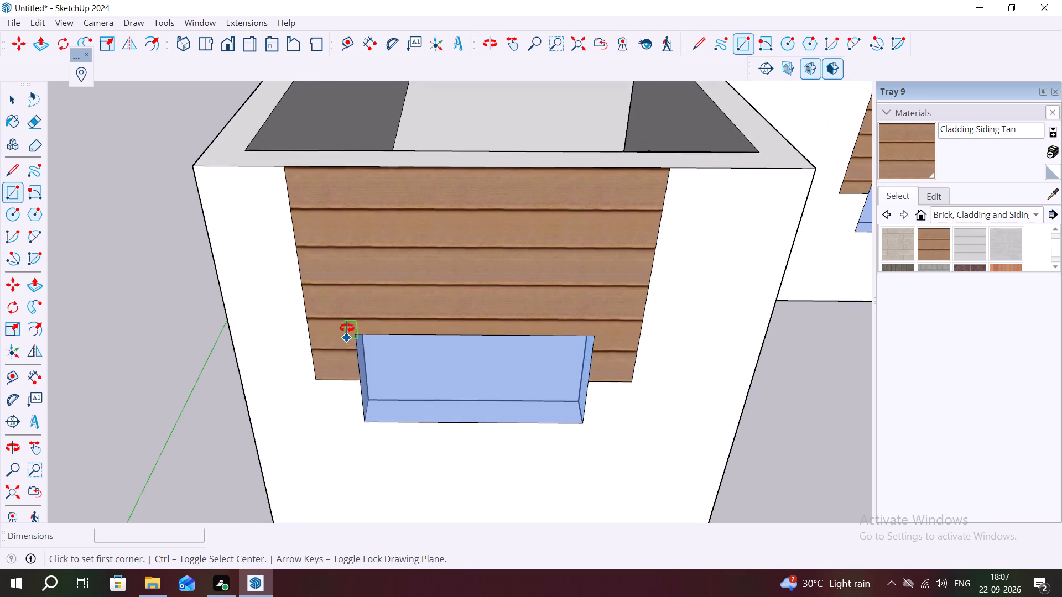
middle_drag(347, 328, 345, 273)
scroll(343, 266, up, 6)
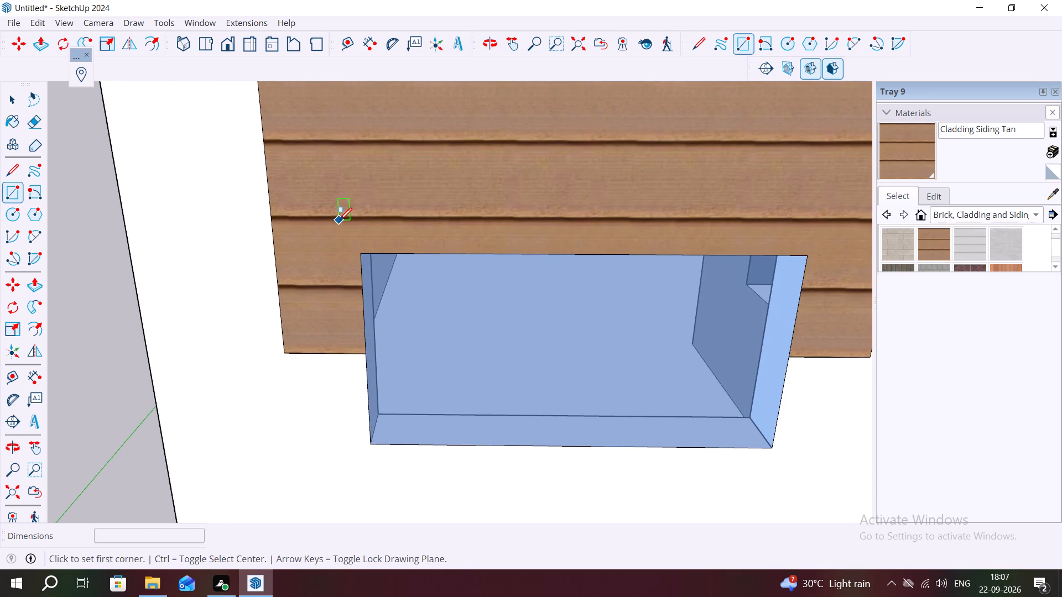
click(340, 220)
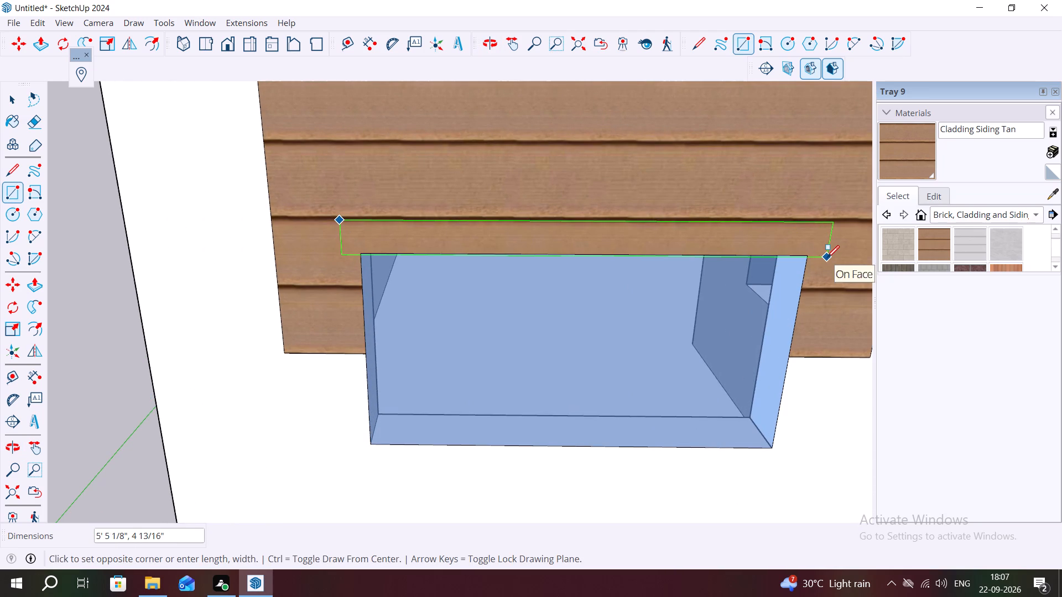
scroll(831, 261, up, 2)
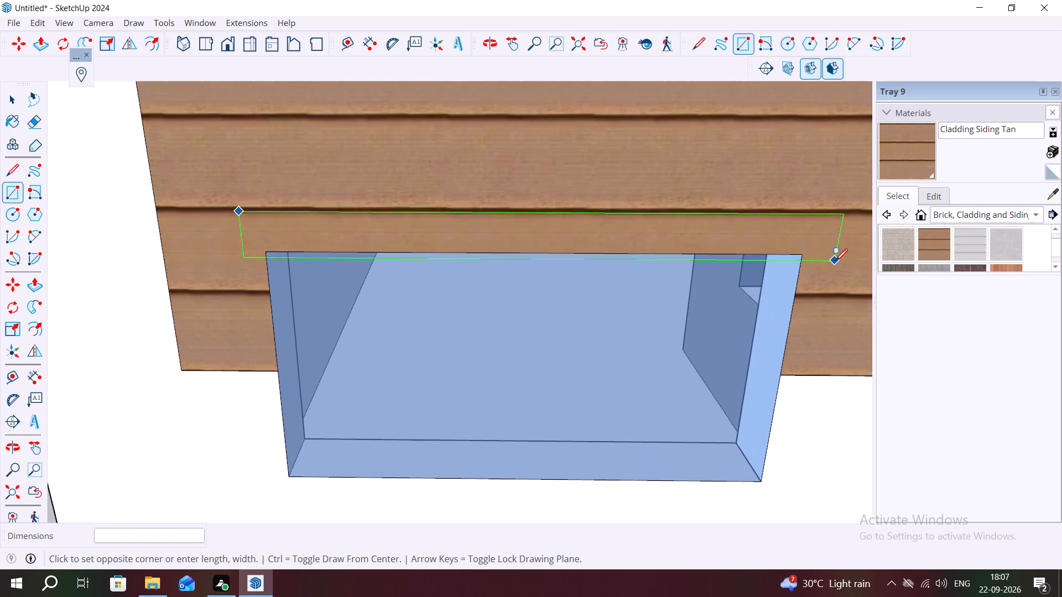
scroll(835, 261, up, 3)
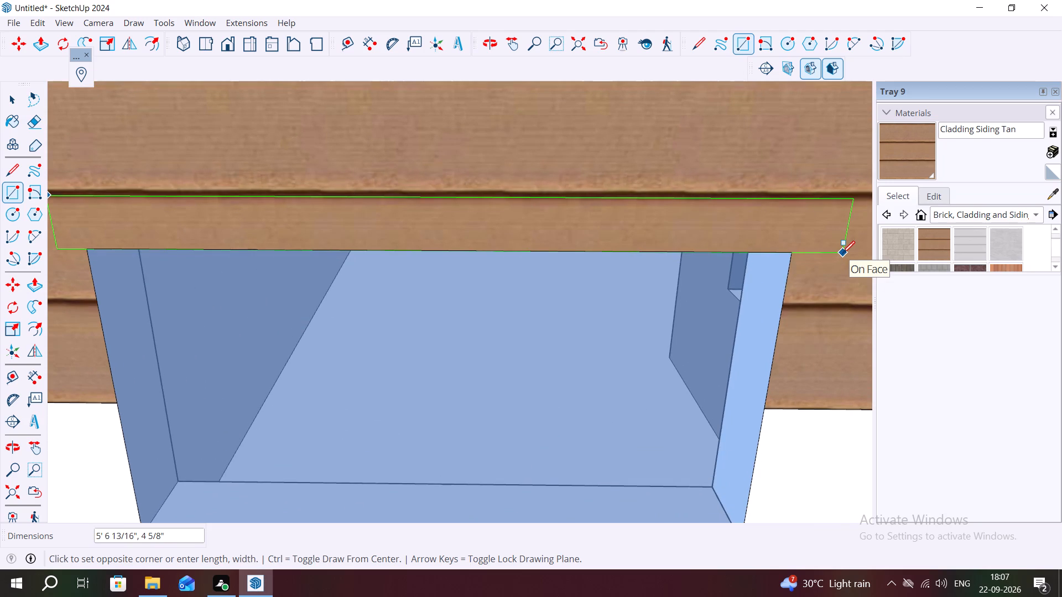
click(842, 253)
scroll(790, 271, down, 2)
key(Escape)
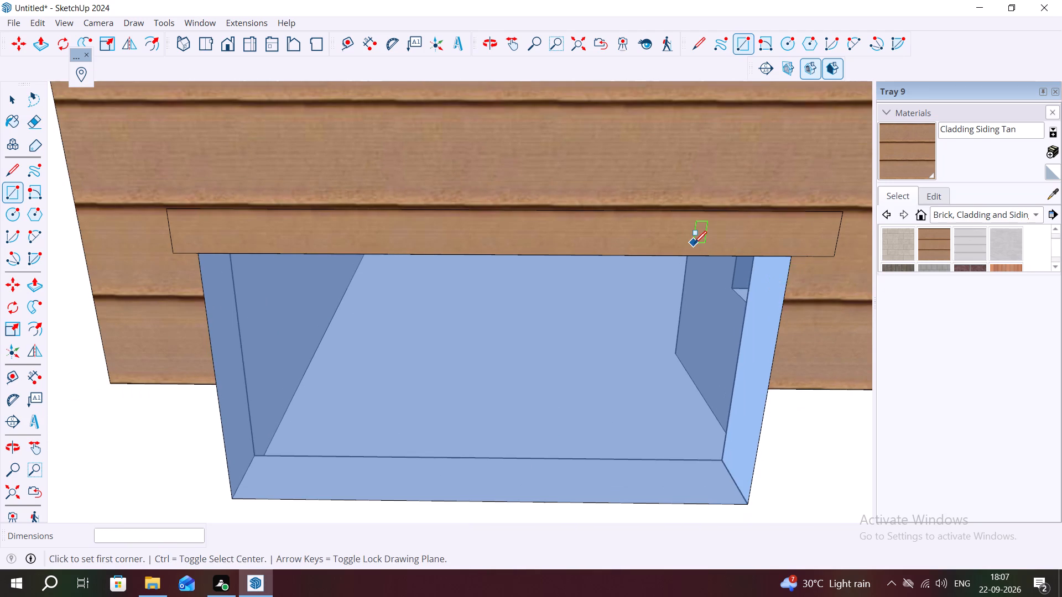
Pull the thin rectangle above the projecting wall's window outward by 1' to form a ledge.
click(700, 244)
key(space)
click(676, 243)
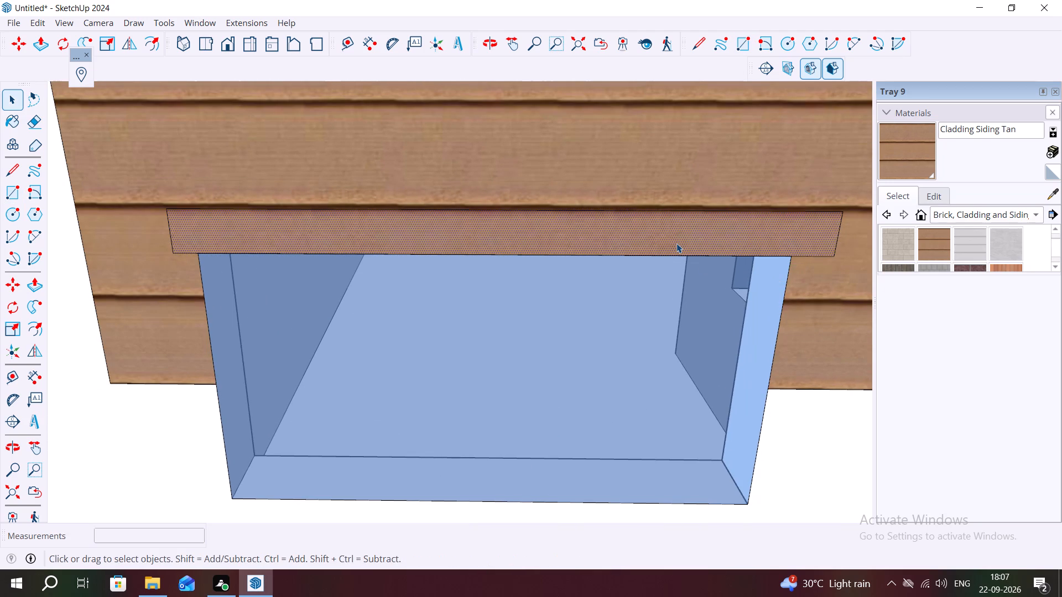
key(p)
click(681, 234)
scroll(643, 308, down, 5)
middle_drag(631, 343, 639, 224)
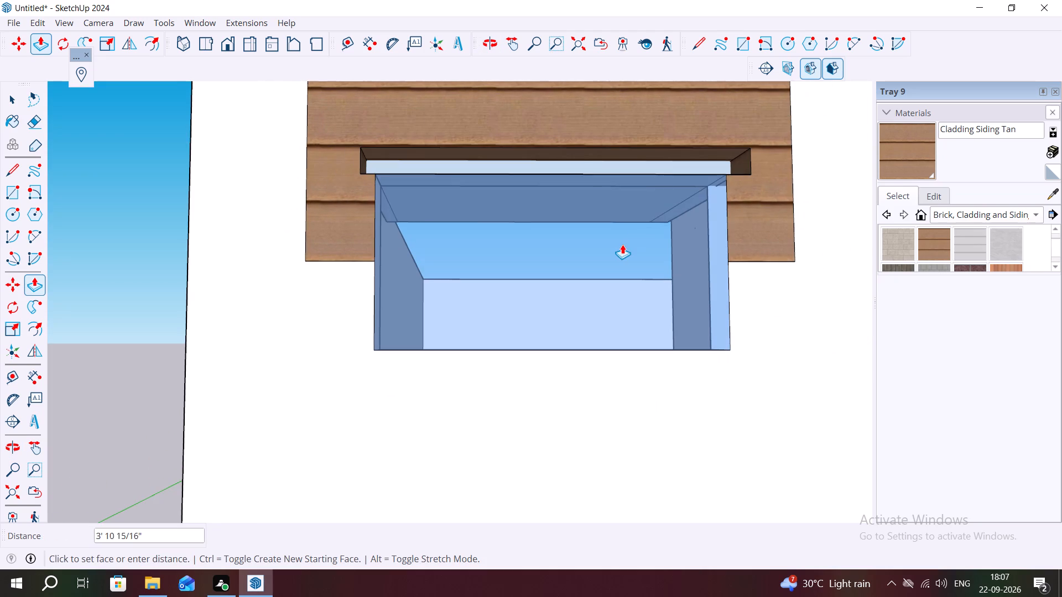
middle_drag(468, 165, 494, 313)
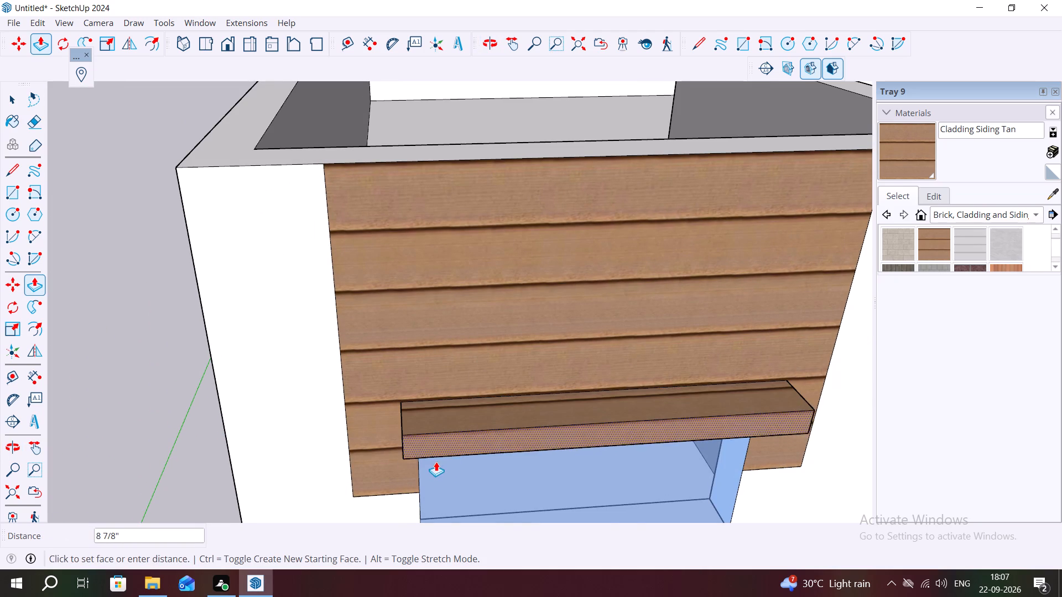
scroll(425, 468, down, 8)
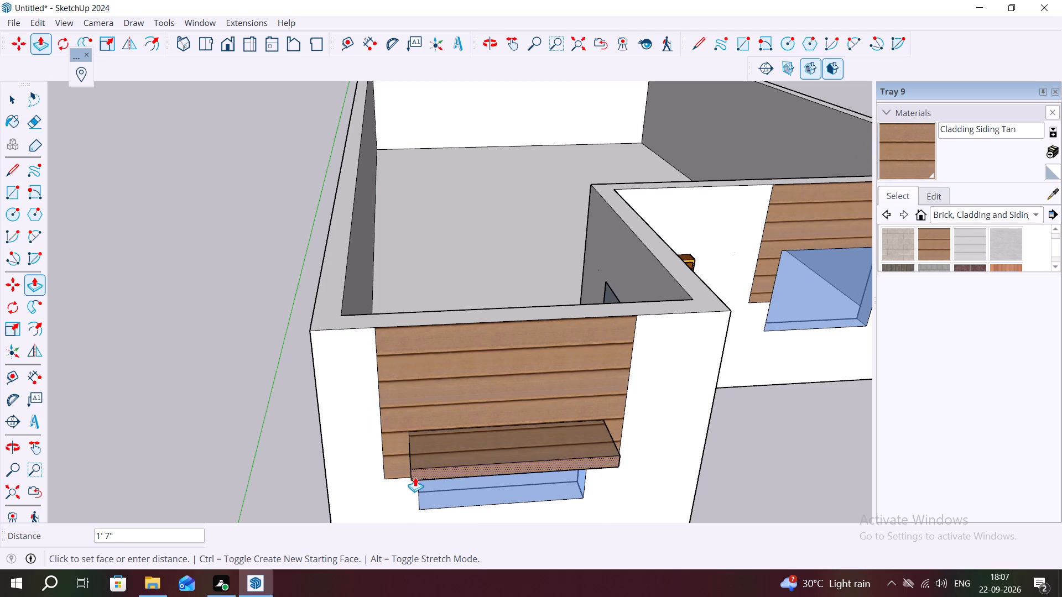
text(1')
key(Return)
Draw a thin rectangle about 5' 8" by 4" on the siding directly above the window beside the door.
scroll(441, 434, down, 2)
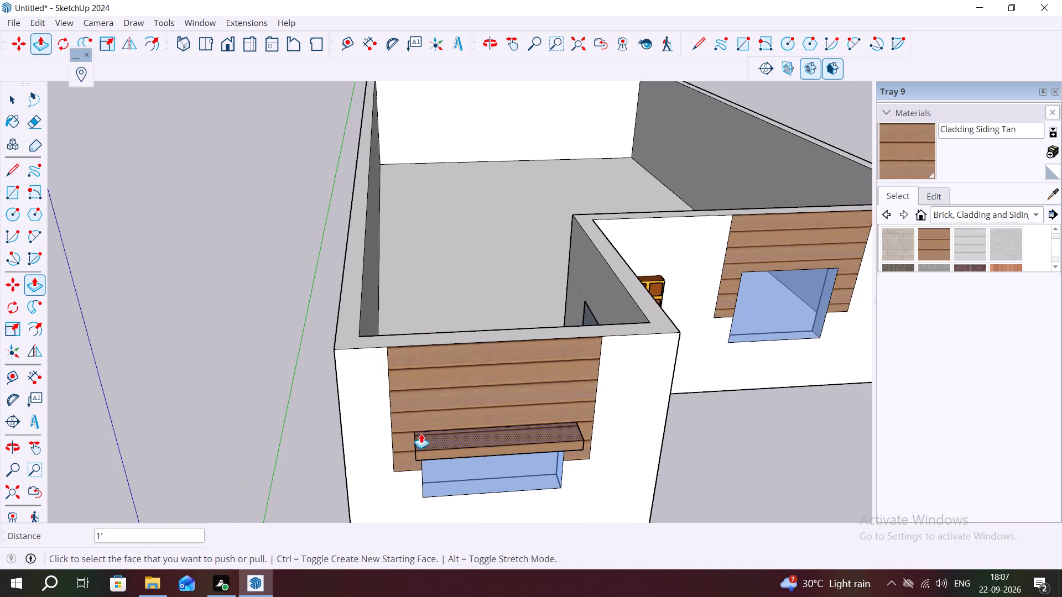
middle_drag(415, 432, 317, 353)
scroll(428, 390, down, 9)
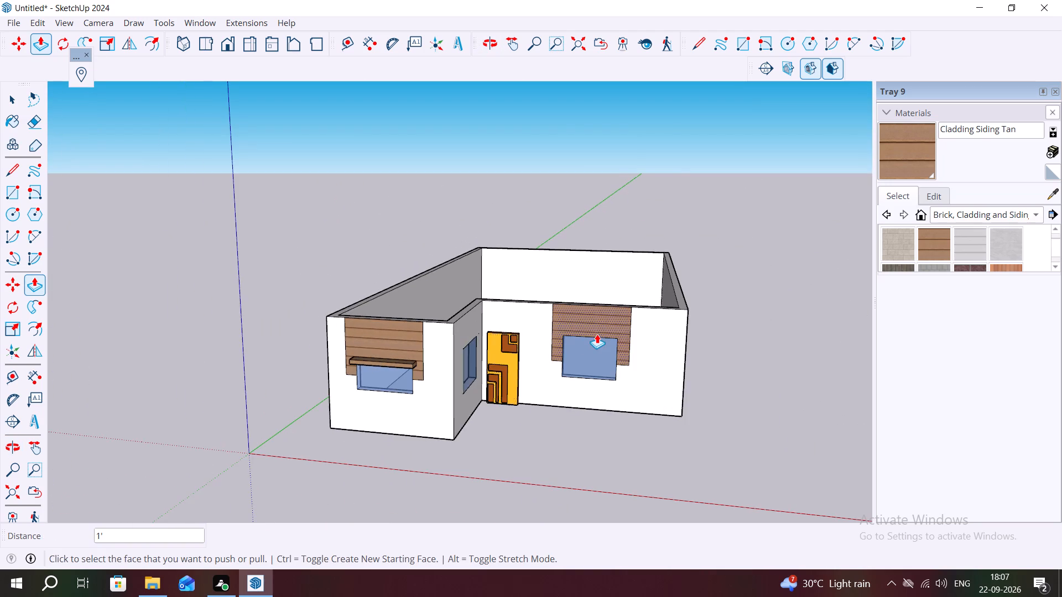
middle_drag(598, 335, 608, 417)
scroll(576, 319, up, 12)
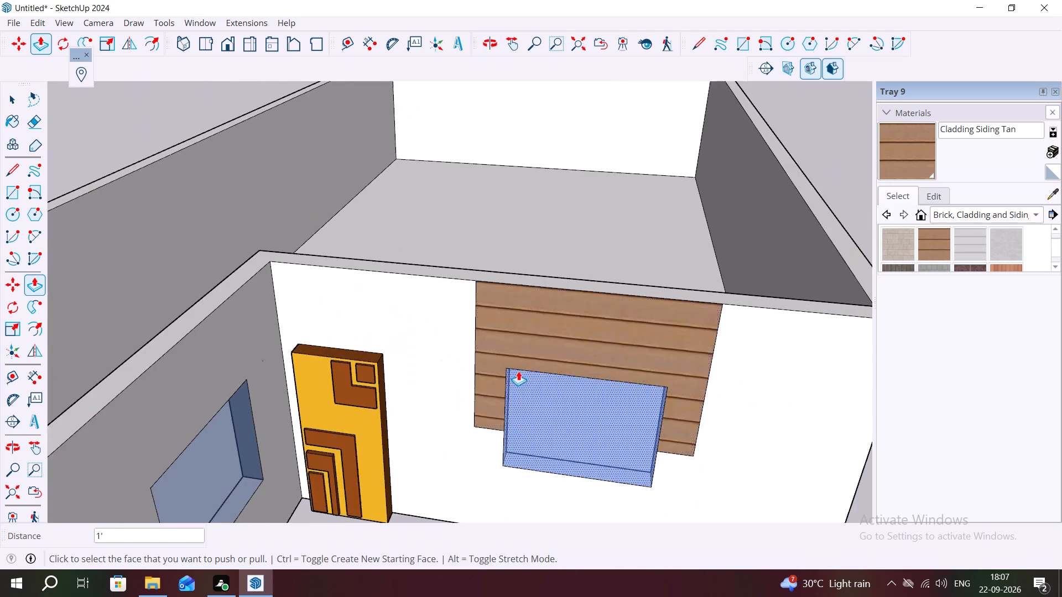
scroll(518, 371, up, 2)
middle_drag(523, 352, 556, 356)
key(Escape)
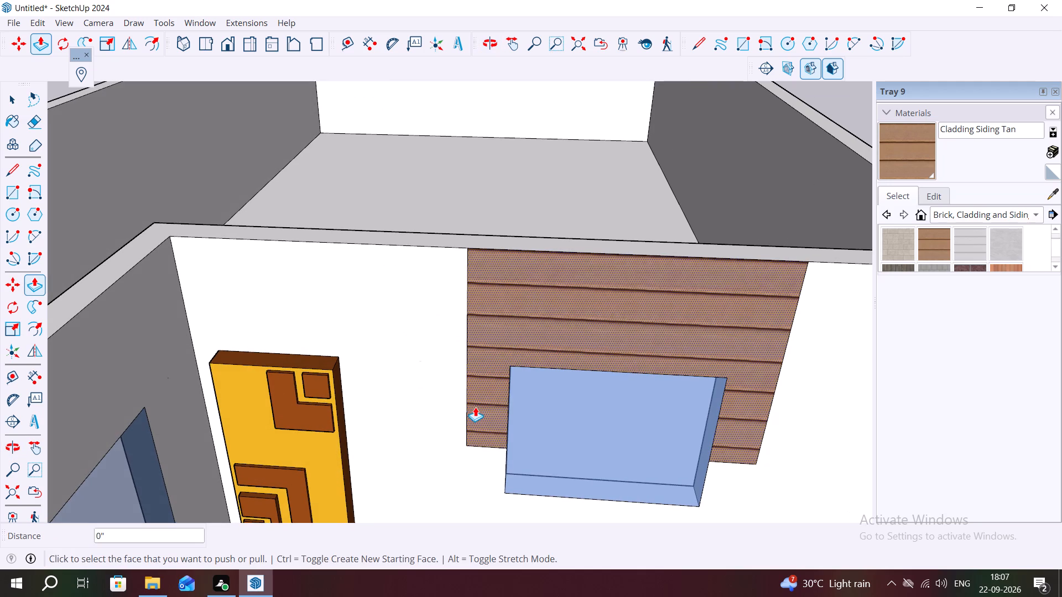
key(r)
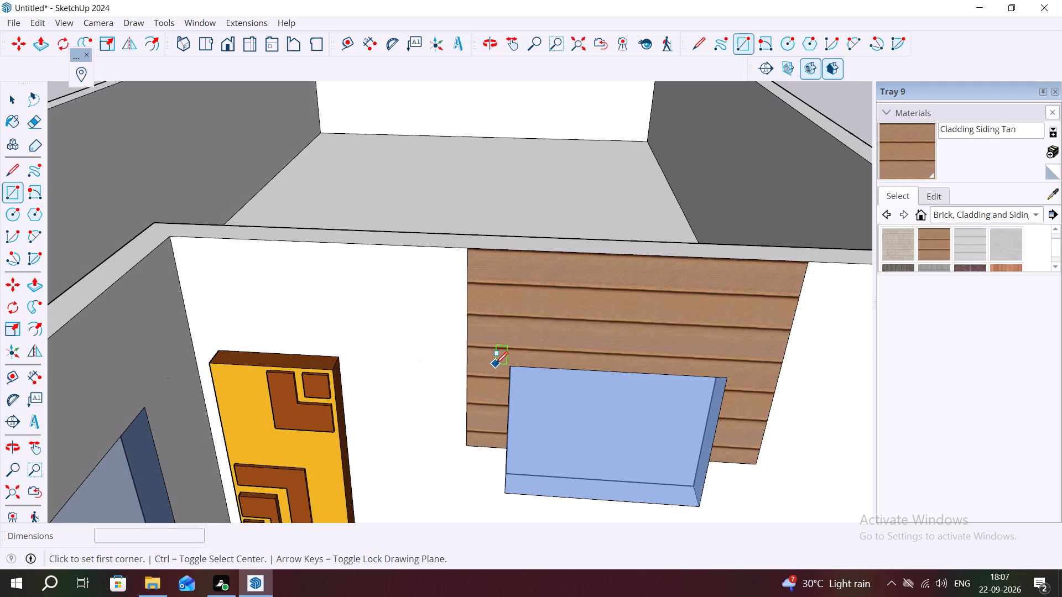
click(496, 363)
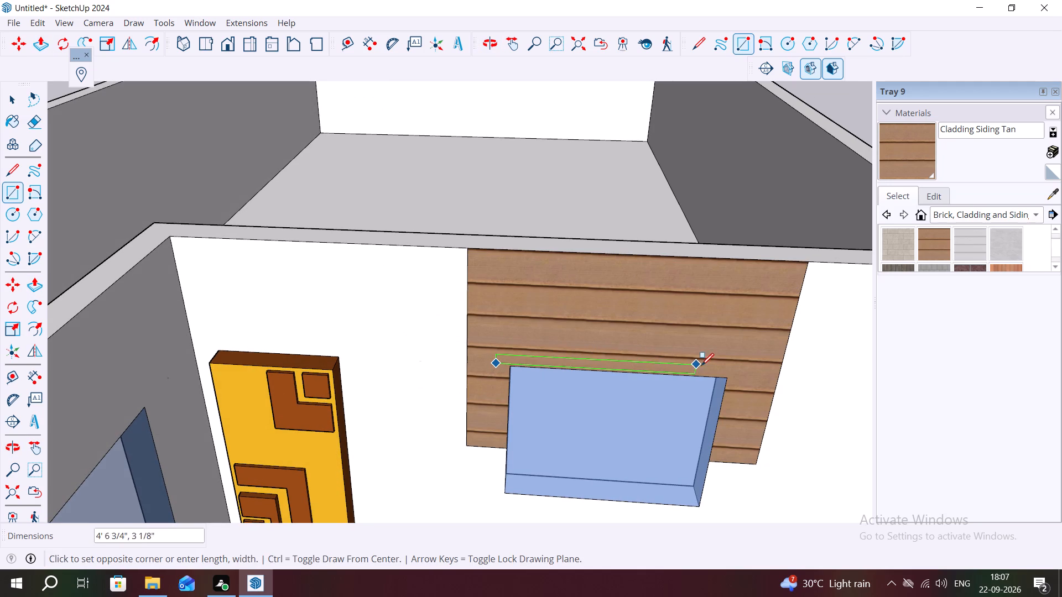
key(Escape)
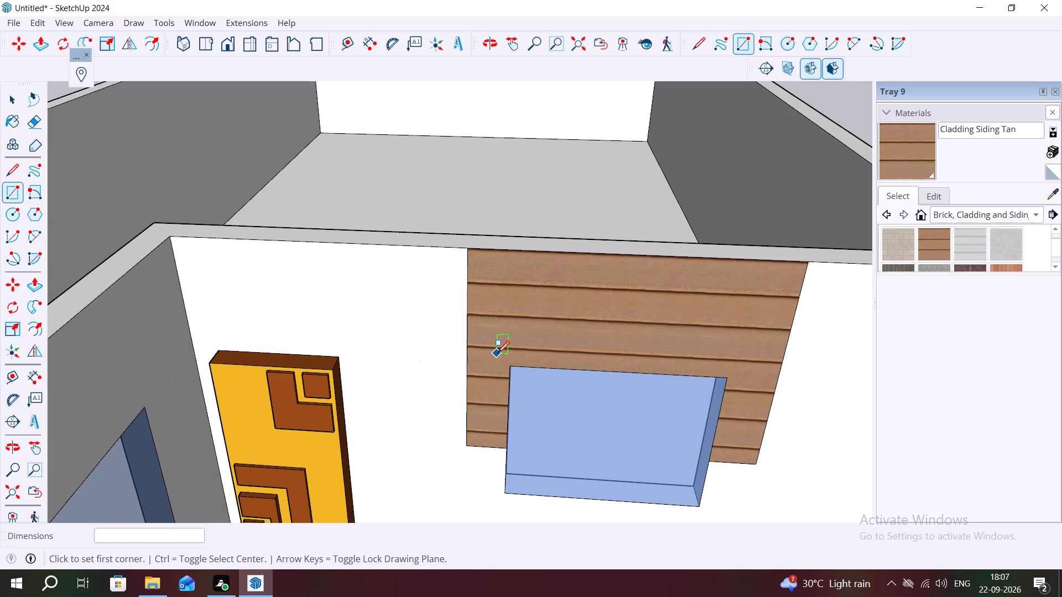
click(497, 353)
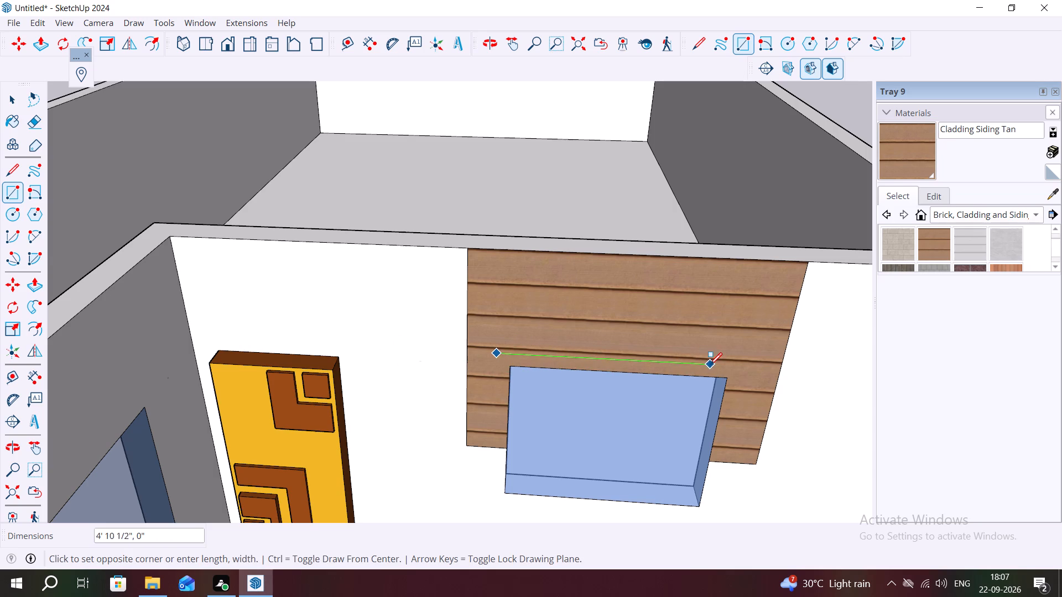
scroll(714, 368, up, 6)
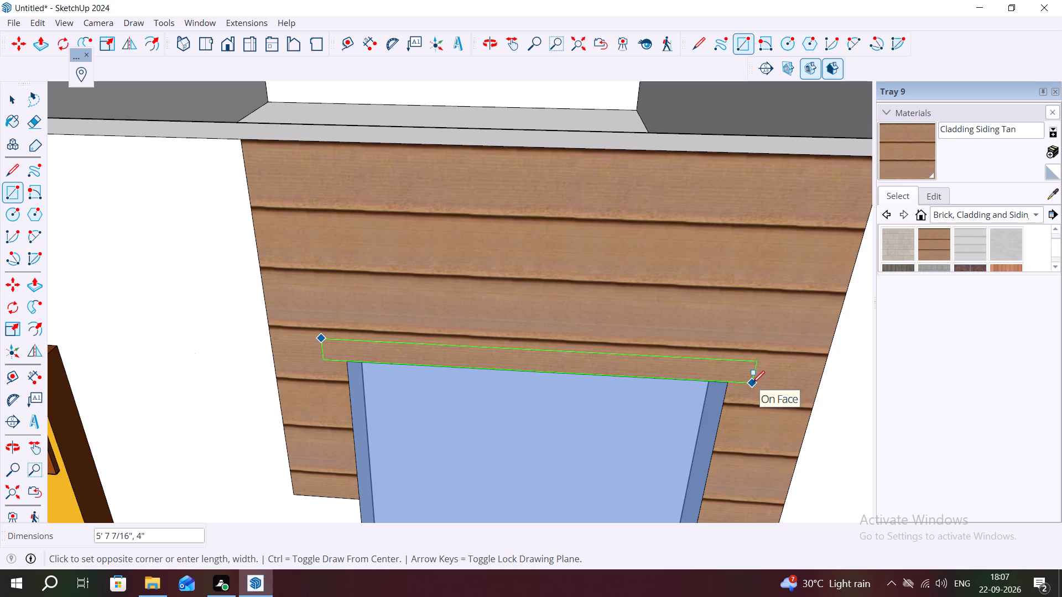
click(754, 383)
key(Escape)
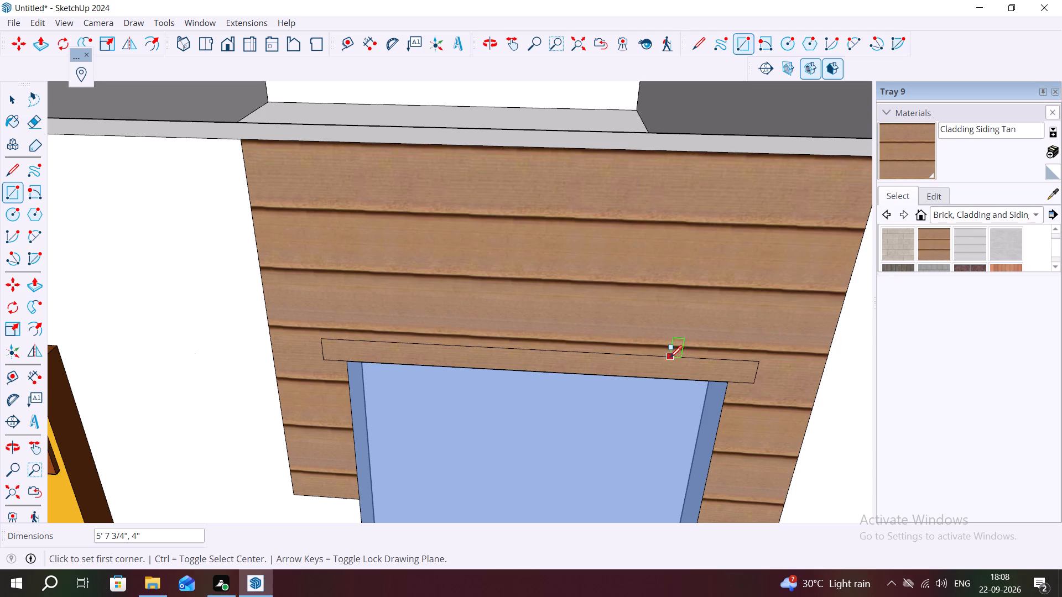
Pull the thin rectangle above the window beside the door outward by 1' to form a ledge.
key(space)
click(670, 371)
key(p)
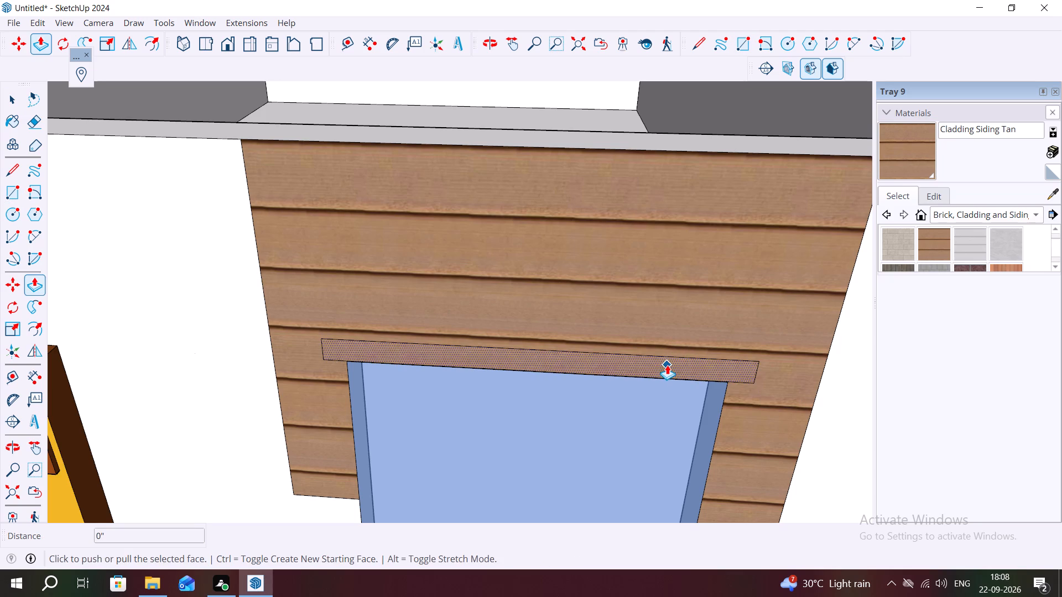
click(667, 364)
text(1')
key(Return)
scroll(612, 417, down, 3)
middle_drag(612, 437, 641, 293)
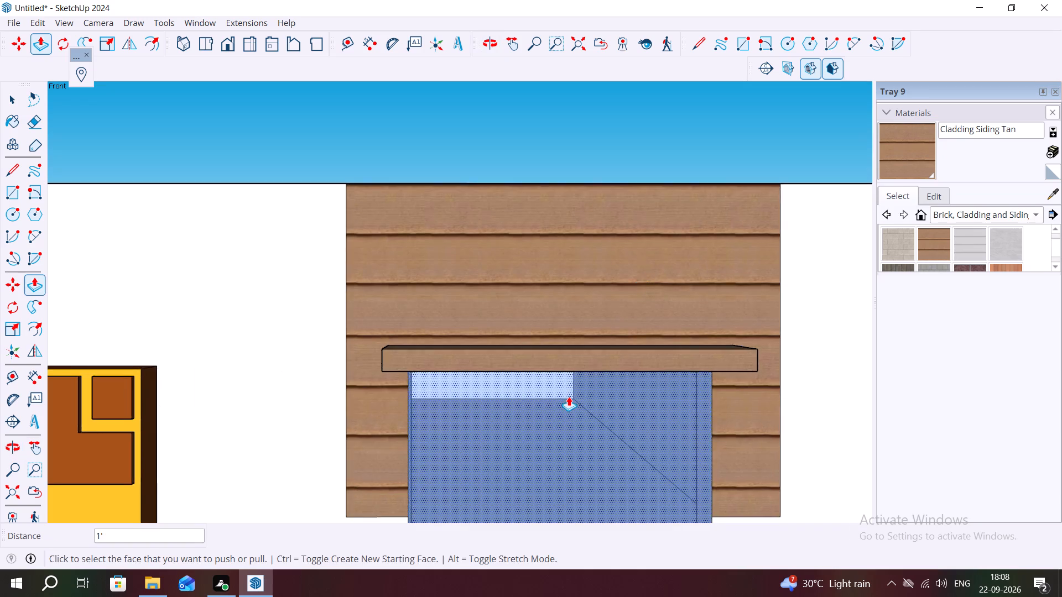
scroll(569, 396, down, 11)
key(Escape)
key(space)
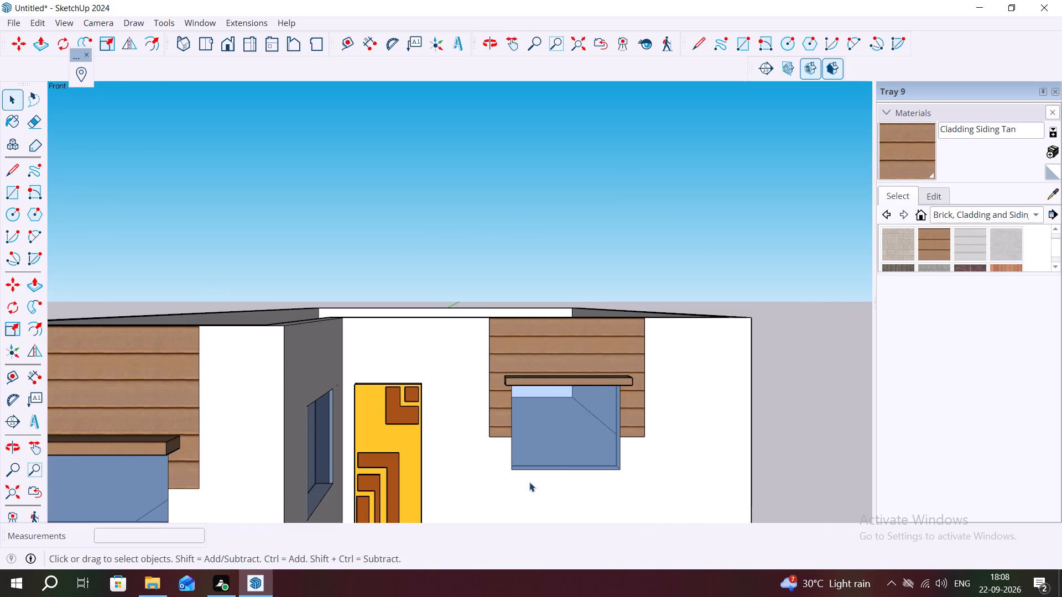
Examine the house's front with its siding and window ledges from below, the front and above.
scroll(533, 480, down, 3)
middle_drag(518, 453, 650, 394)
middle_drag(552, 437, 574, 341)
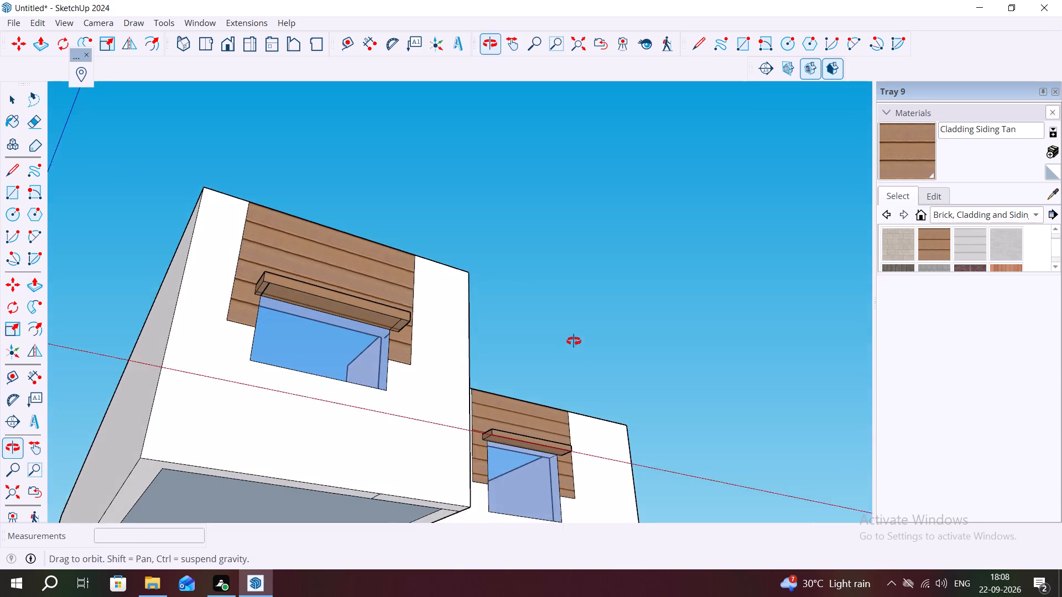
middle_drag(574, 341, 575, 339)
middle_drag(552, 398, 532, 574)
scroll(525, 455, down, 2)
middle_drag(526, 452, 460, 464)
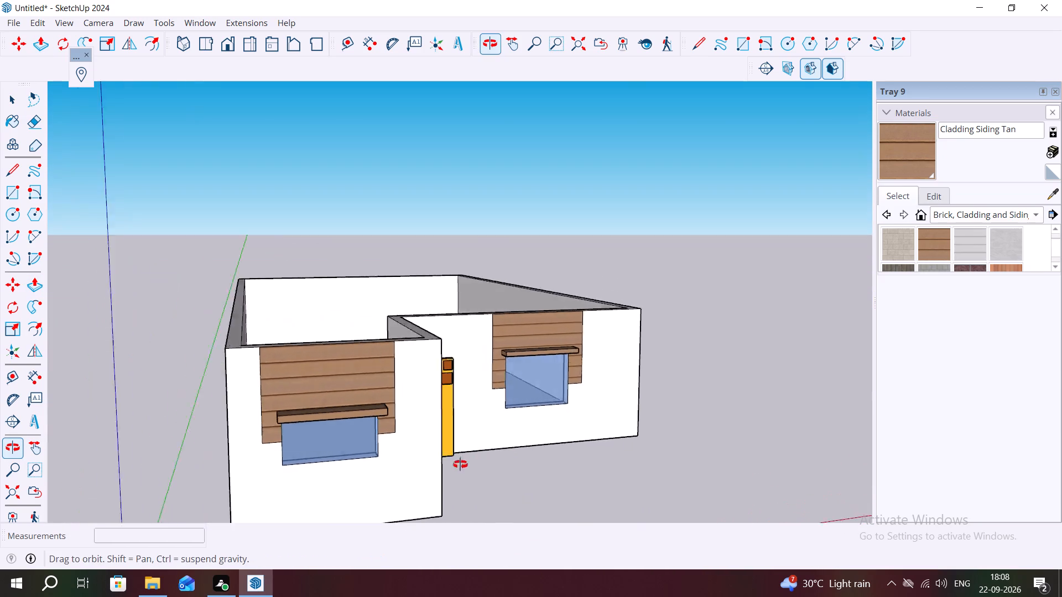
middle_drag(460, 464, 380, 525)
scroll(350, 346, up, 2)
scroll(335, 396, down, 2)
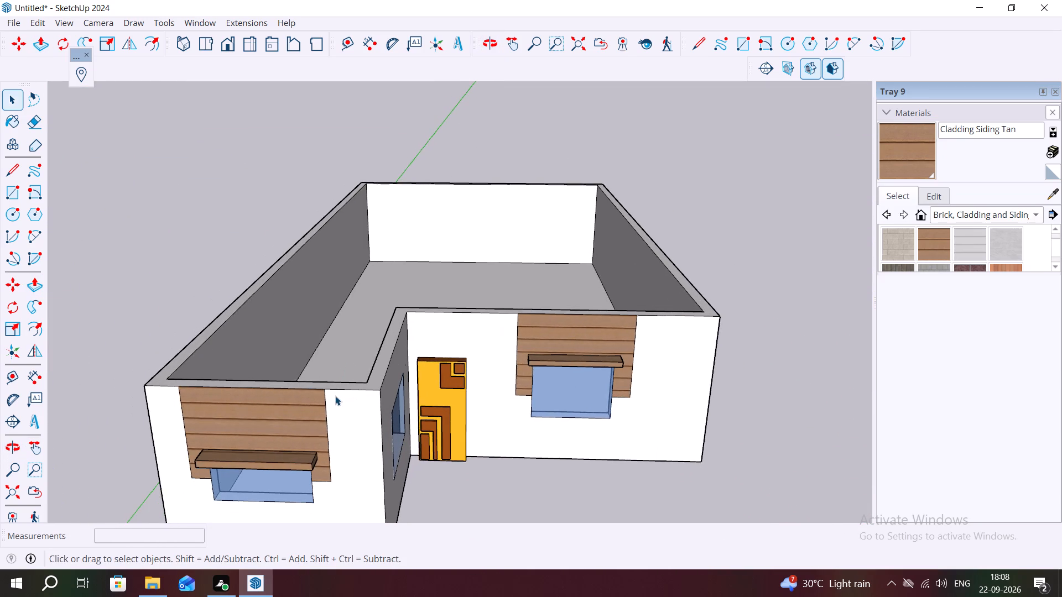
scroll(335, 409, down, 3)
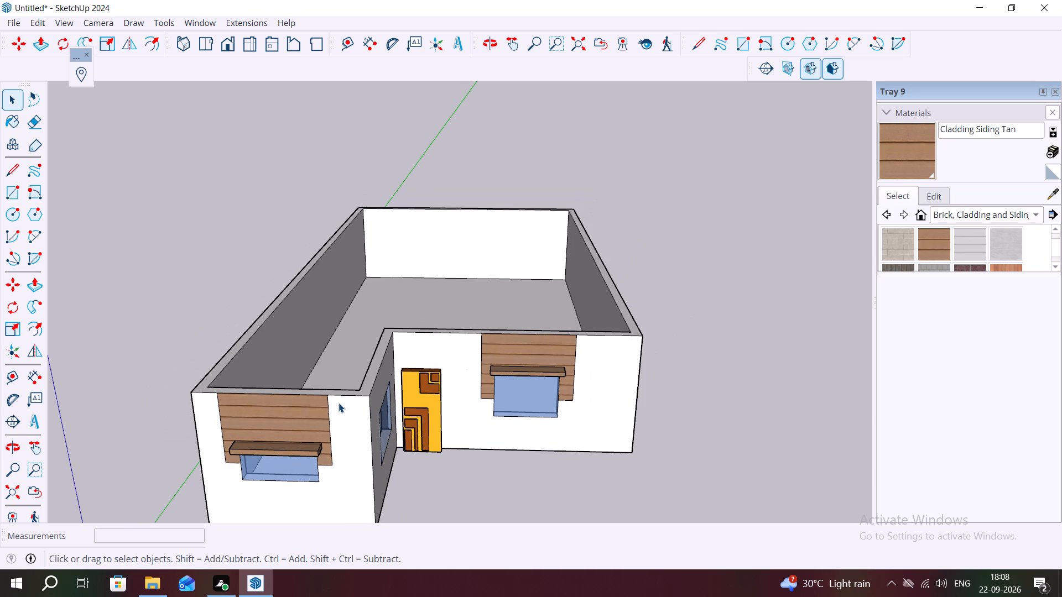
scroll(469, 410, down, 4)
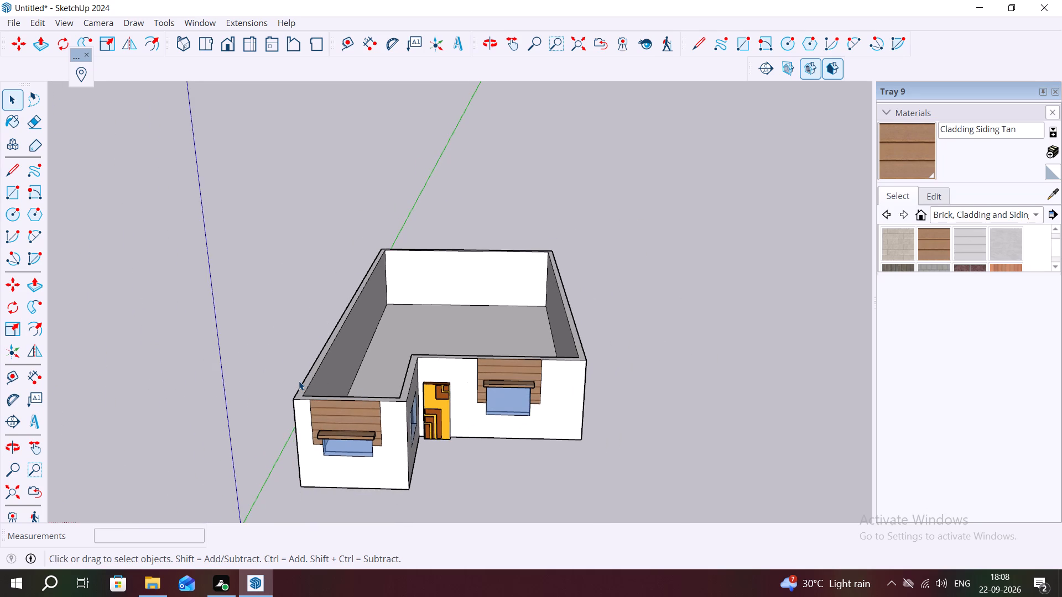
Cover the open wall tops with a 47' 3" by 30' rectangle from the back corner to the recessed front wall's outer corner.
key(r)
scroll(369, 221, up, 4)
middle_drag(379, 233, 388, 347)
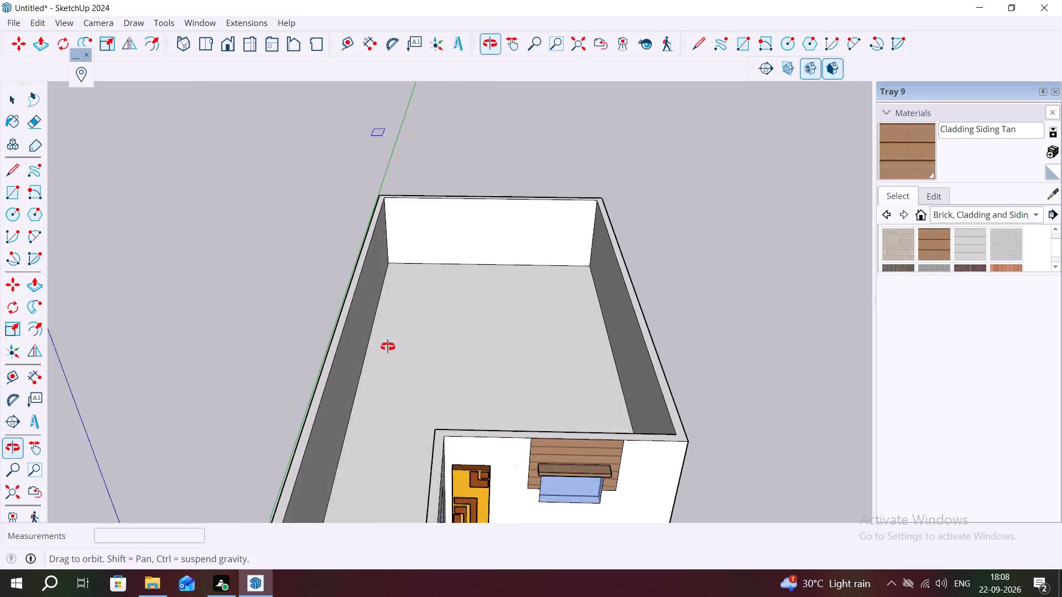
middle_drag(388, 347, 389, 363)
scroll(378, 138, up, 3)
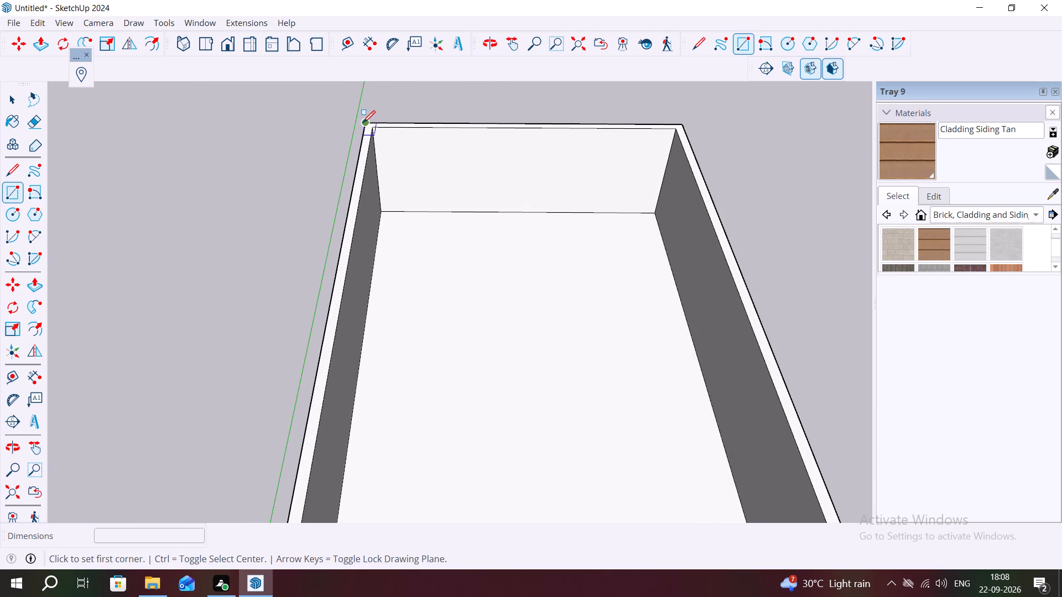
click(363, 123)
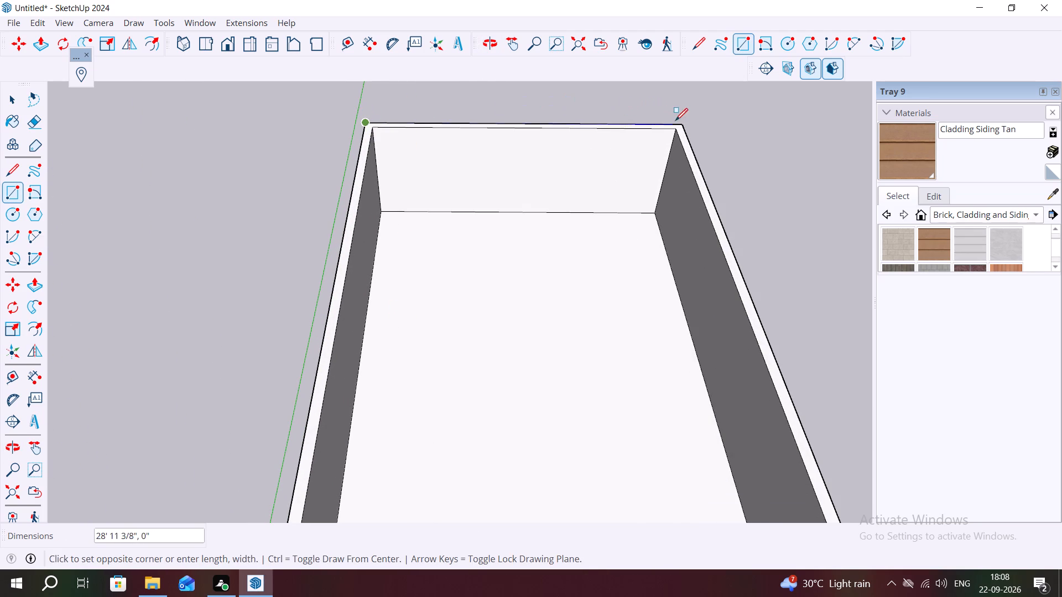
click(680, 125)
scroll(684, 225, down, 3)
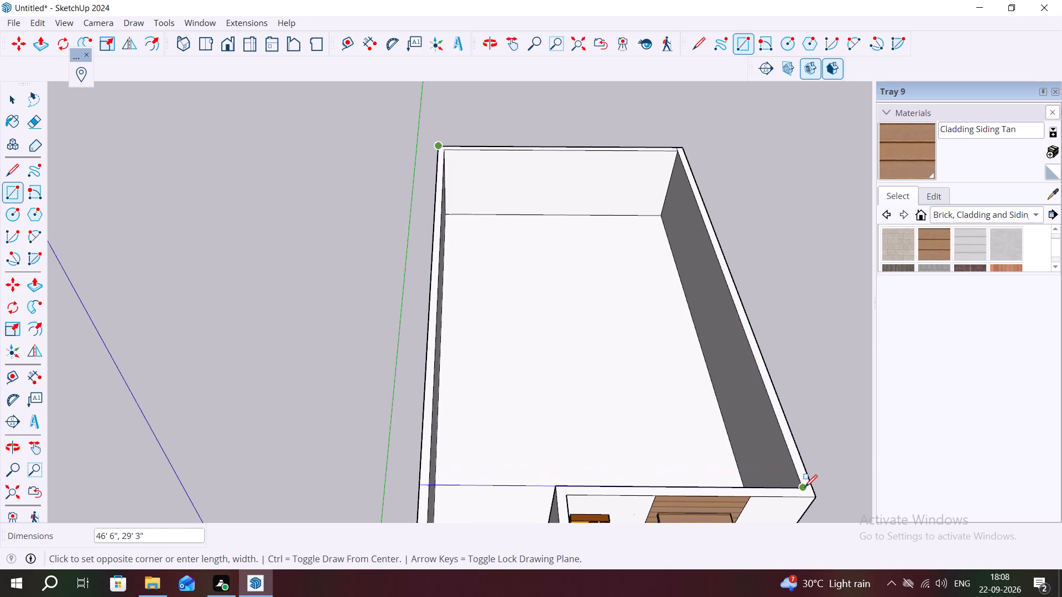
scroll(814, 491, down, 5)
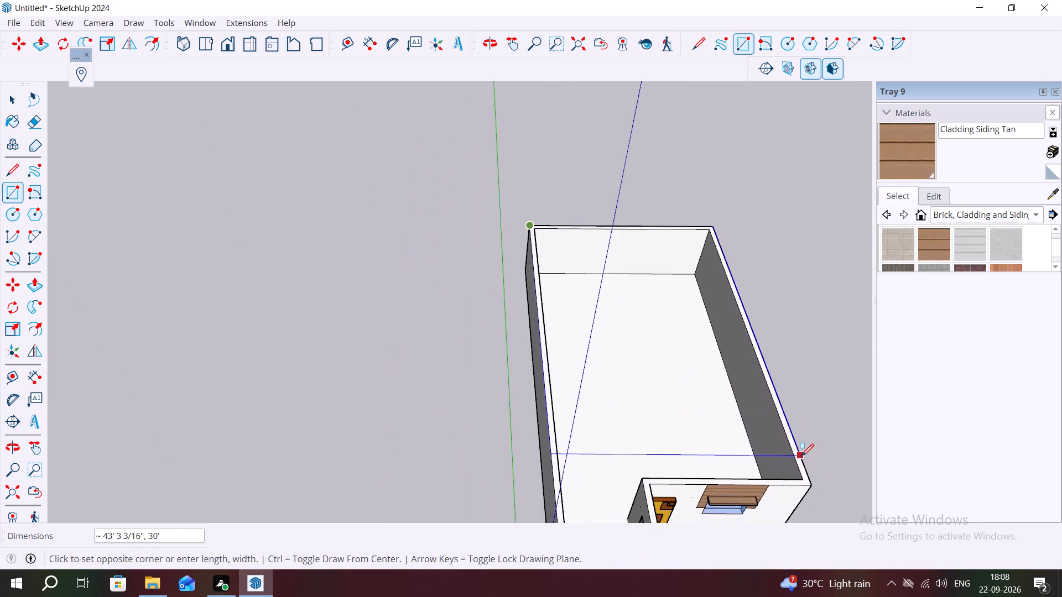
scroll(801, 456, down, 11)
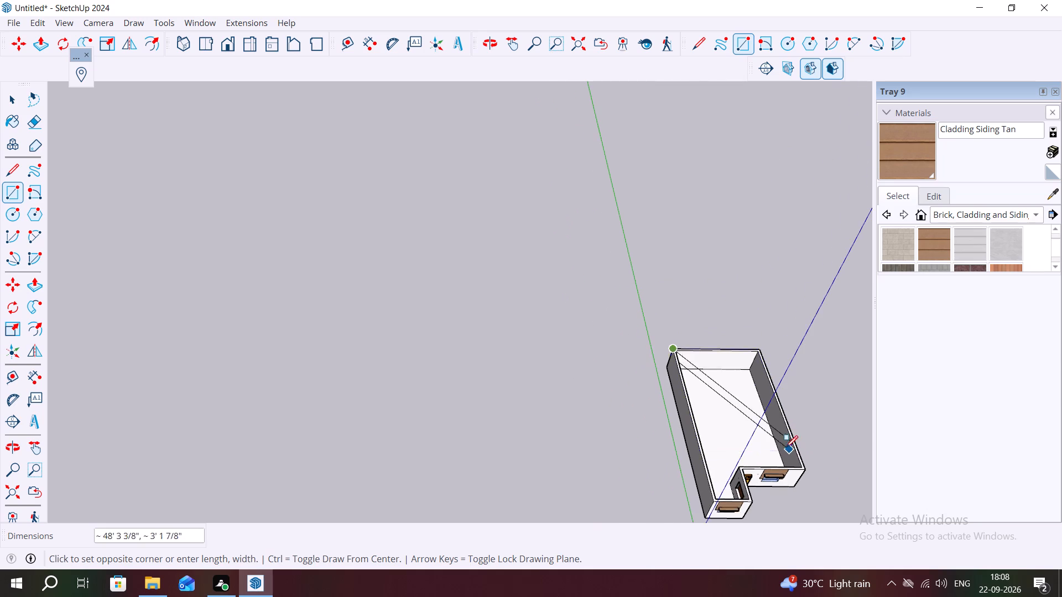
scroll(781, 448, down, 2)
scroll(806, 461, up, 4)
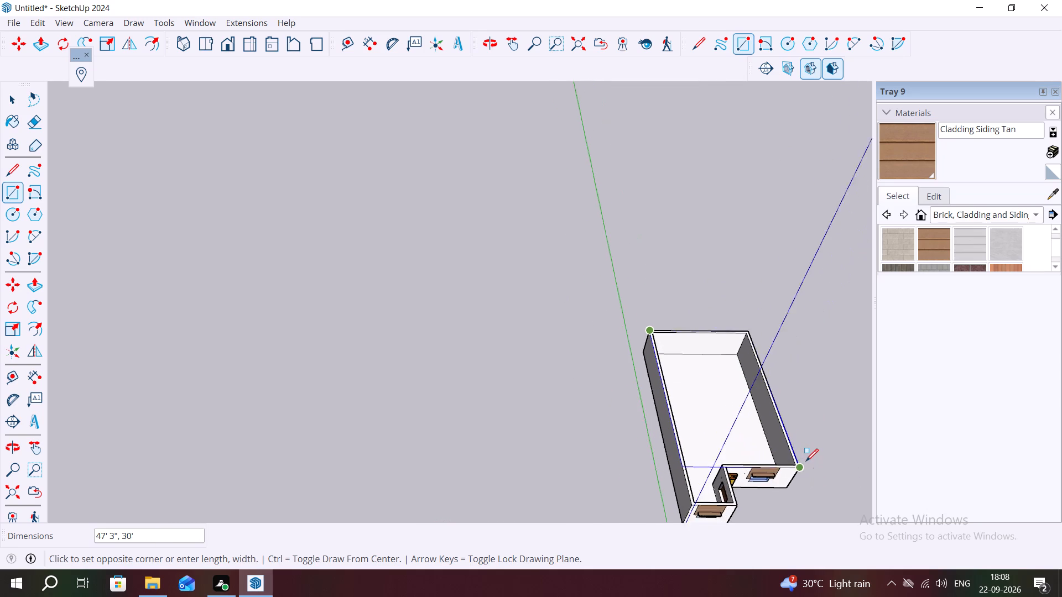
scroll(806, 461, up, 3)
click(798, 475)
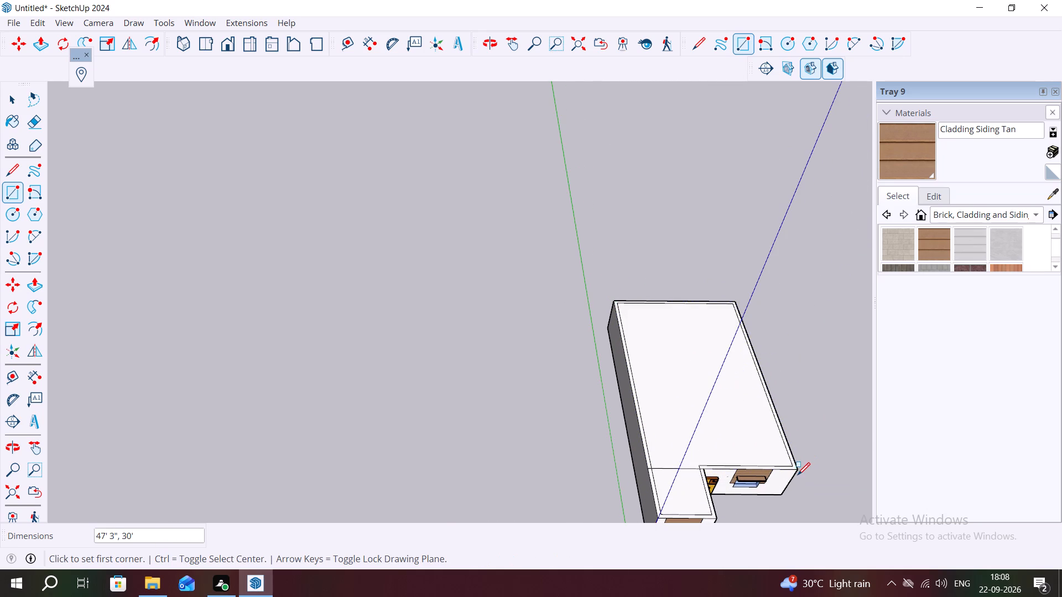
scroll(702, 485, down, 1)
middle_drag(700, 485, 609, 453)
key(Escape)
scroll(381, 404, down, 2)
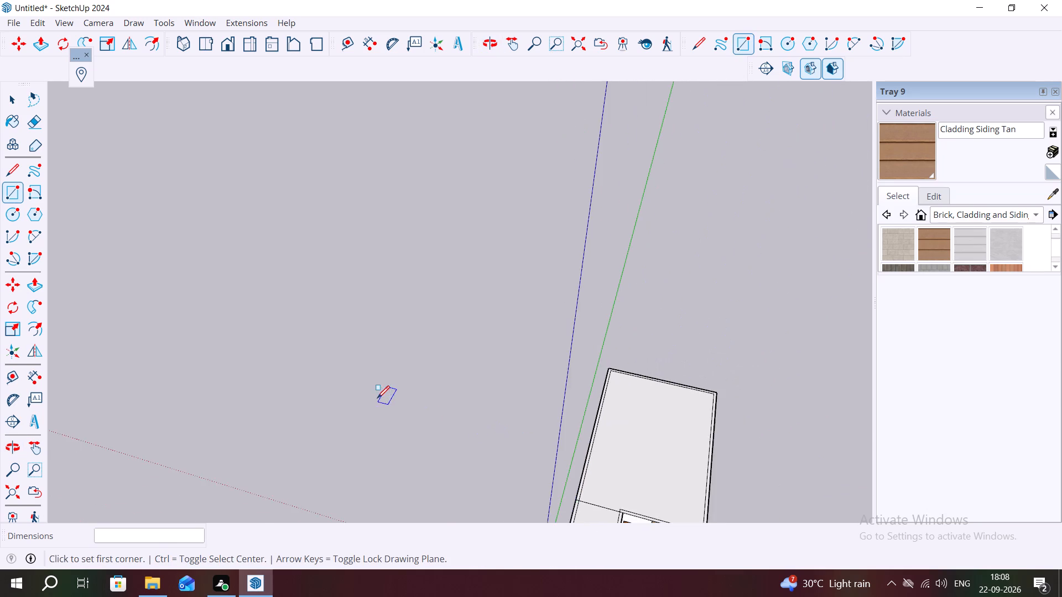
key(space)
Erase the dividing line across the roof, its leftover piece on the side wall's top and the short edge at the inner corner.
scroll(277, 349, down, 7)
scroll(400, 444, up, 8)
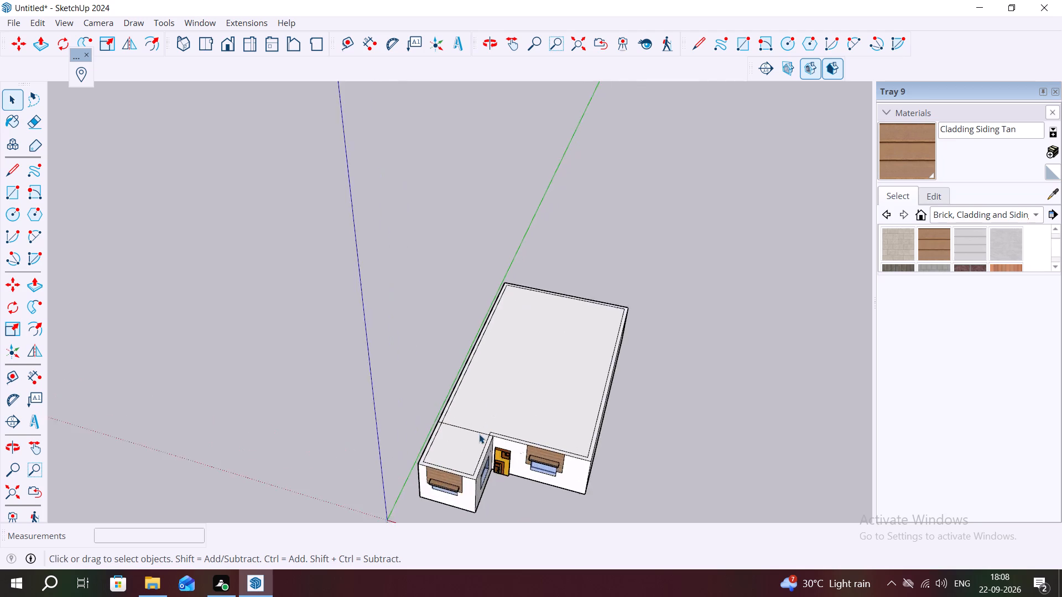
scroll(479, 434, up, 10)
middle_drag(477, 435, 513, 407)
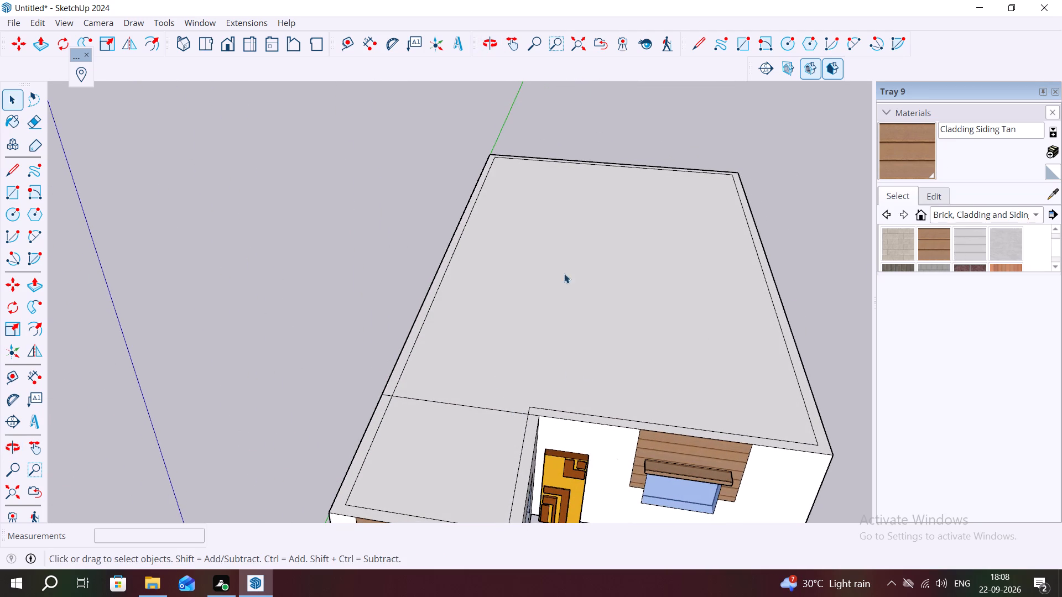
click(30, 125)
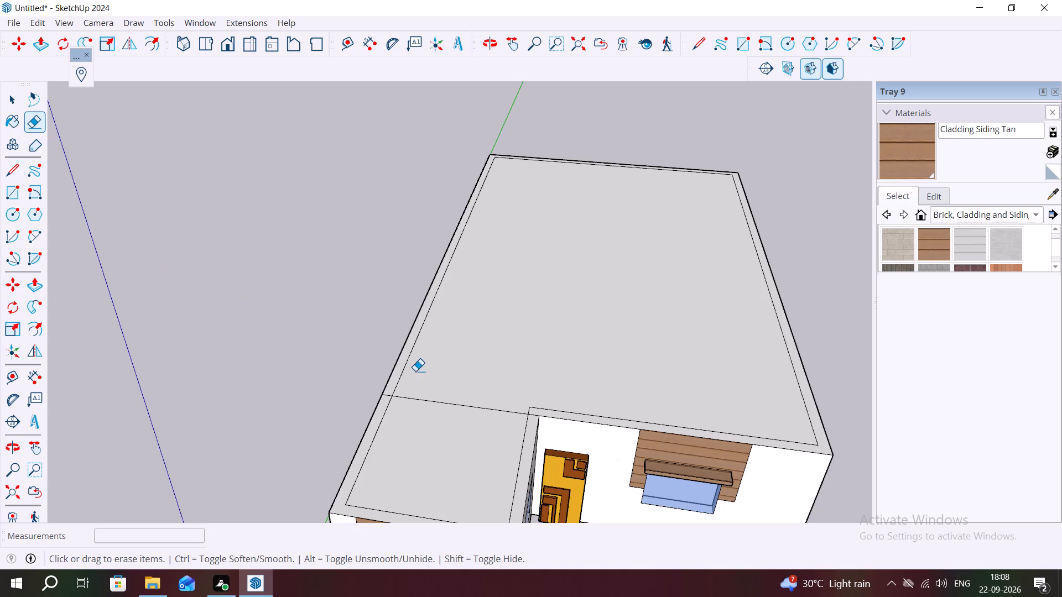
scroll(422, 399, up, 3)
click(427, 400)
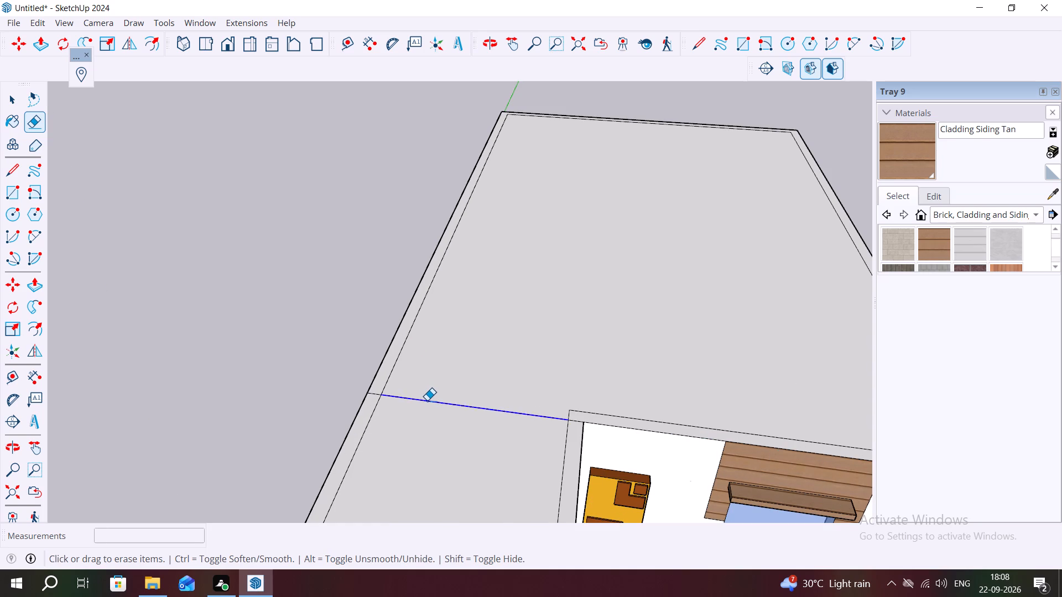
scroll(350, 374, up, 4)
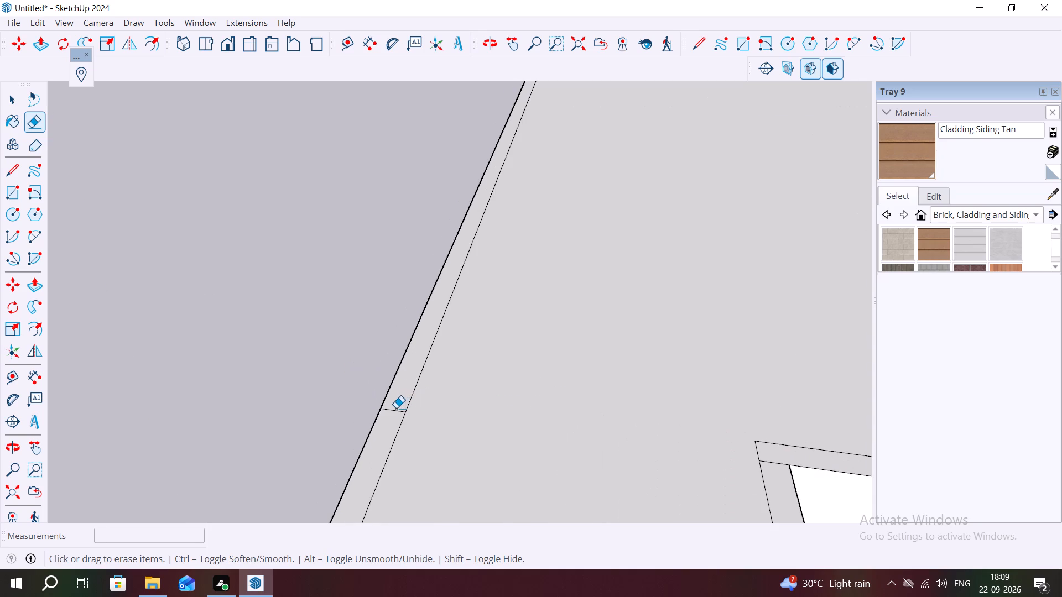
click(394, 410)
scroll(225, 351, down, 6)
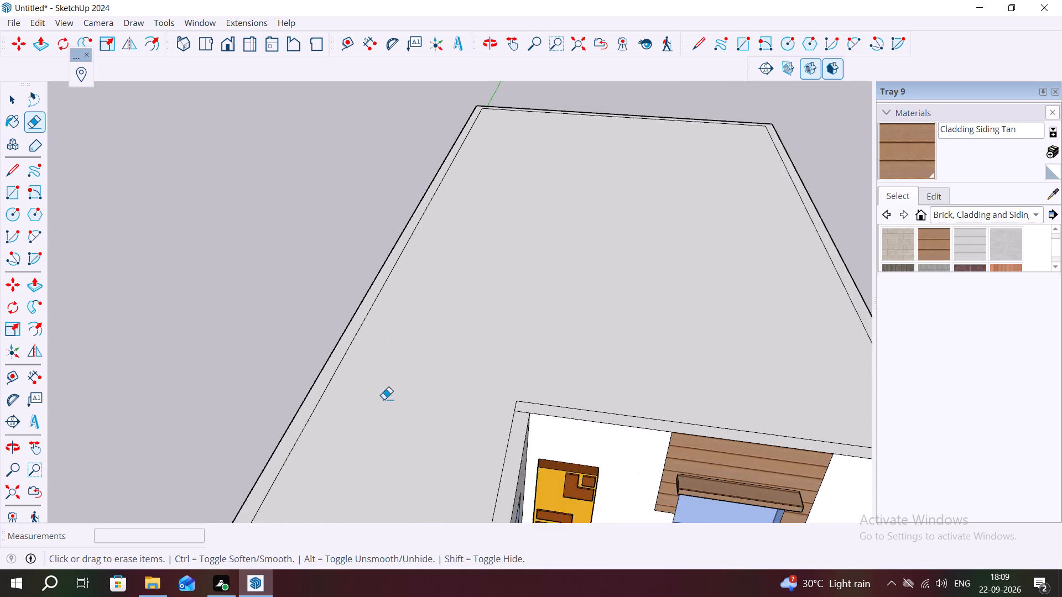
scroll(488, 423, up, 6)
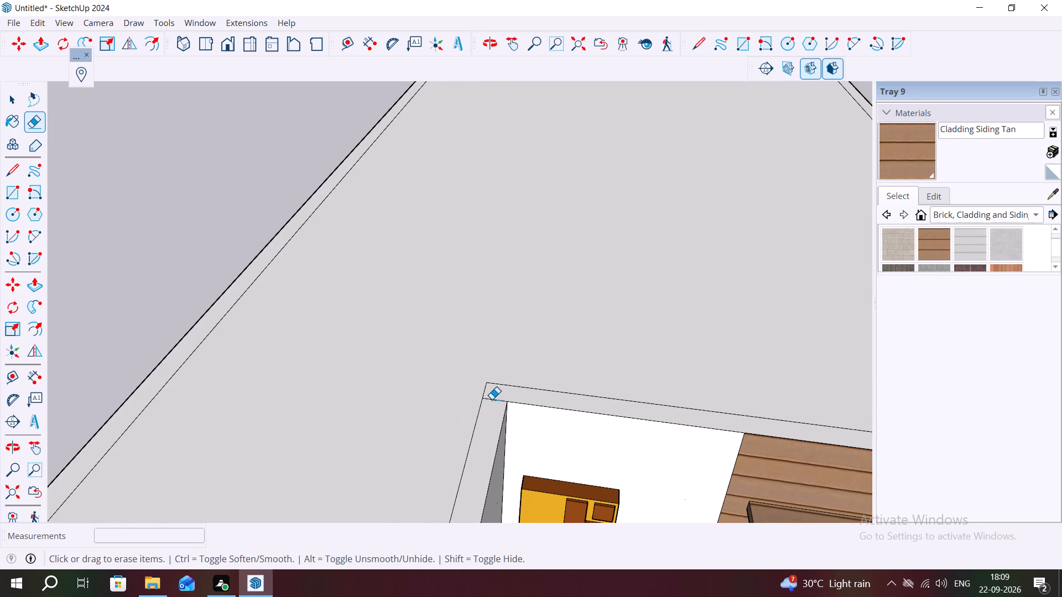
click(492, 399)
key(Escape)
key(space)
scroll(465, 406, down, 6)
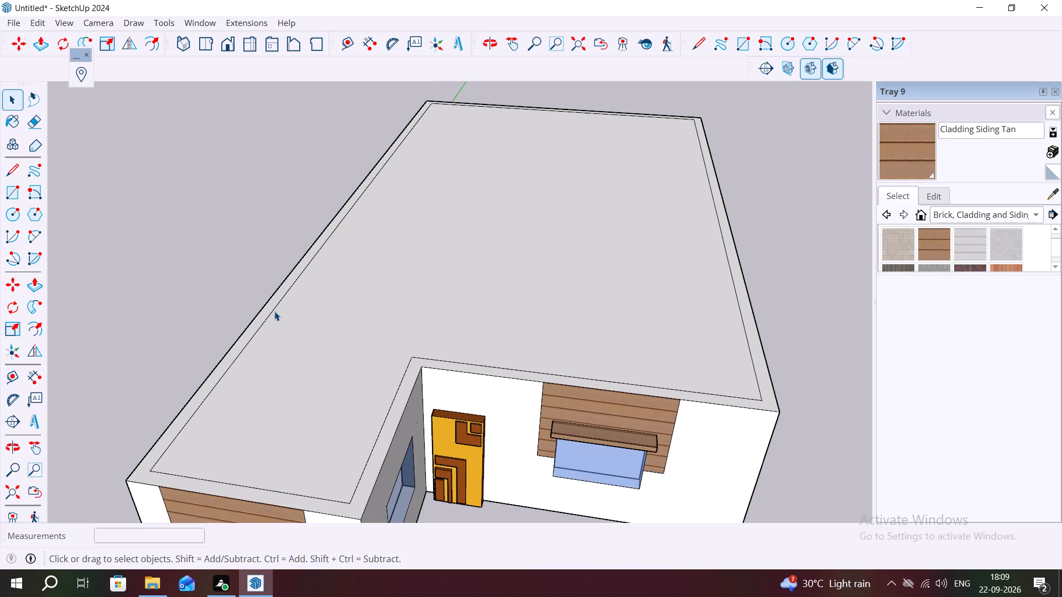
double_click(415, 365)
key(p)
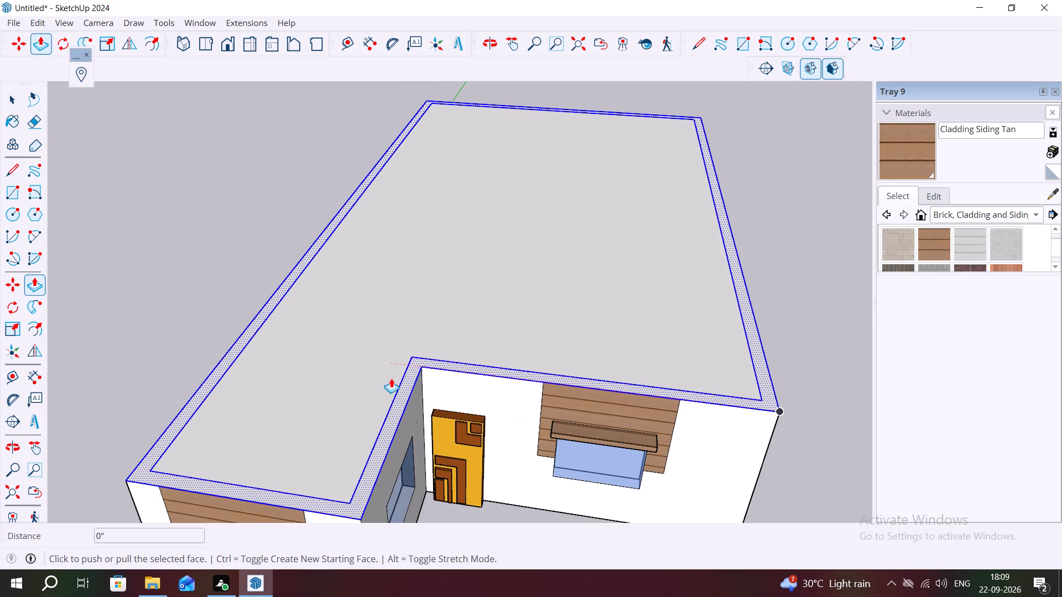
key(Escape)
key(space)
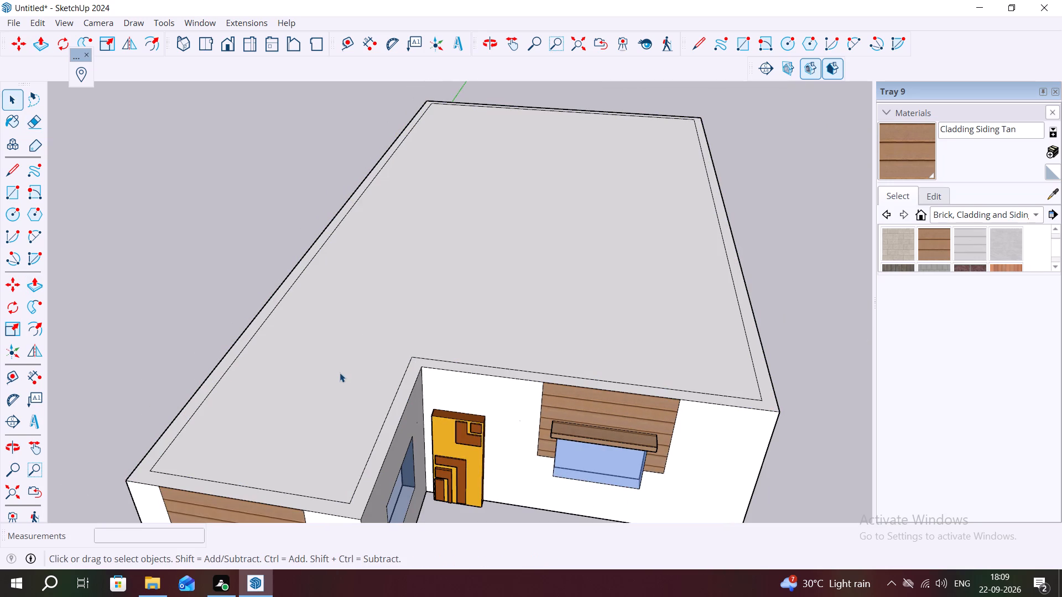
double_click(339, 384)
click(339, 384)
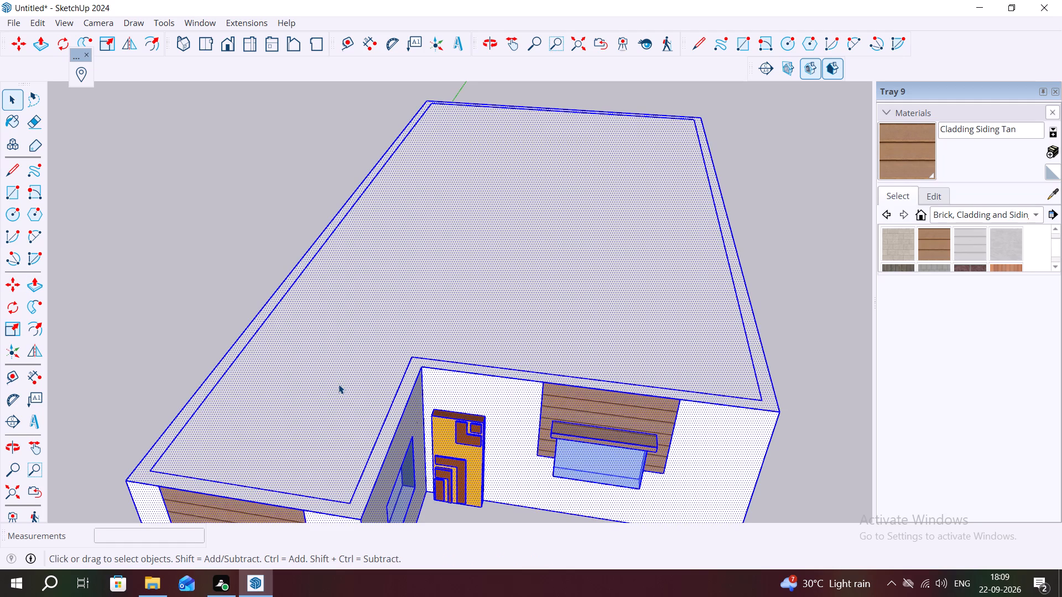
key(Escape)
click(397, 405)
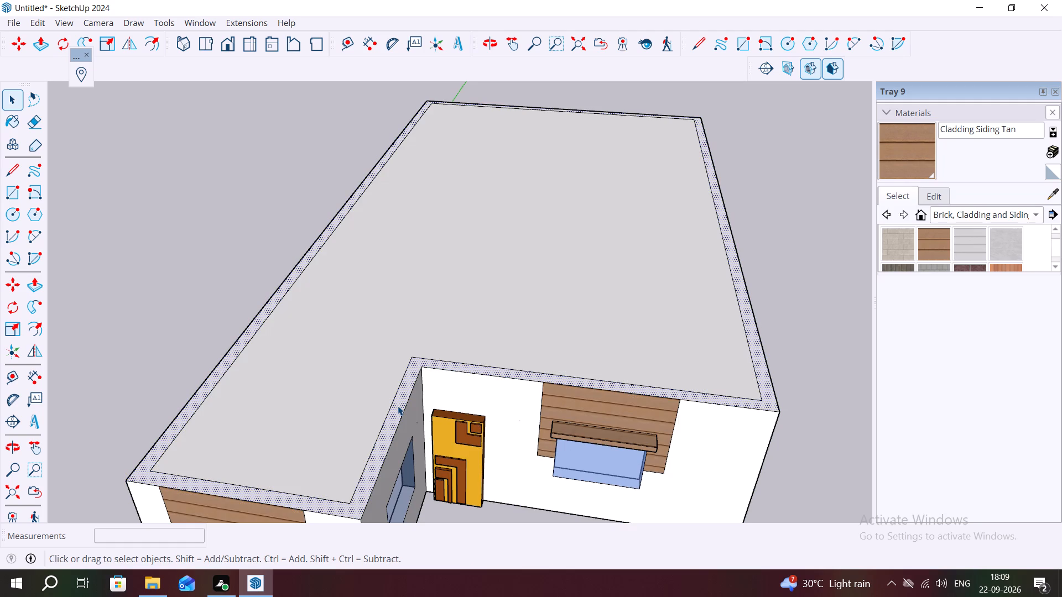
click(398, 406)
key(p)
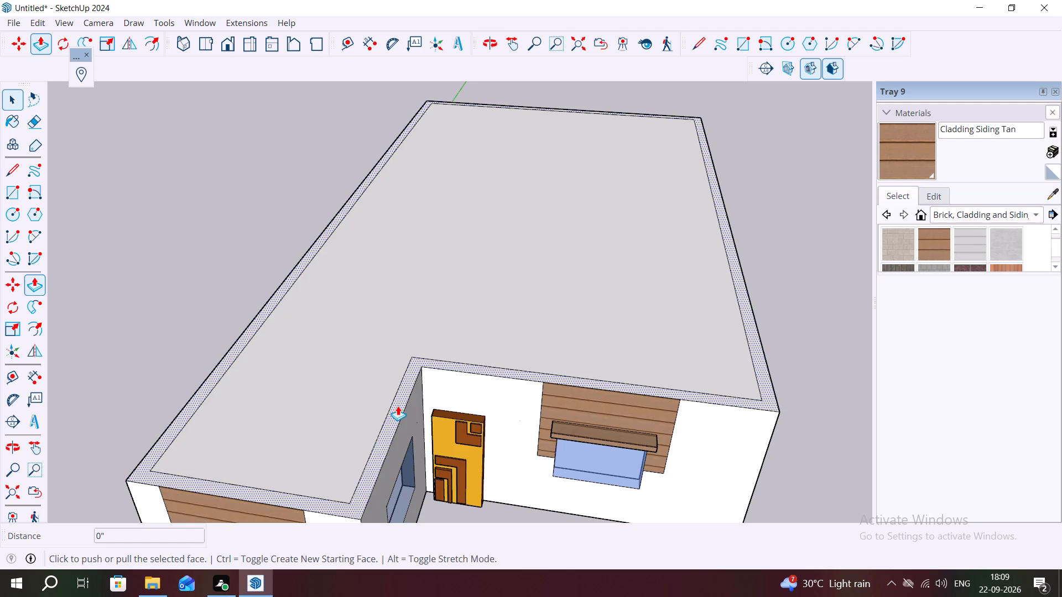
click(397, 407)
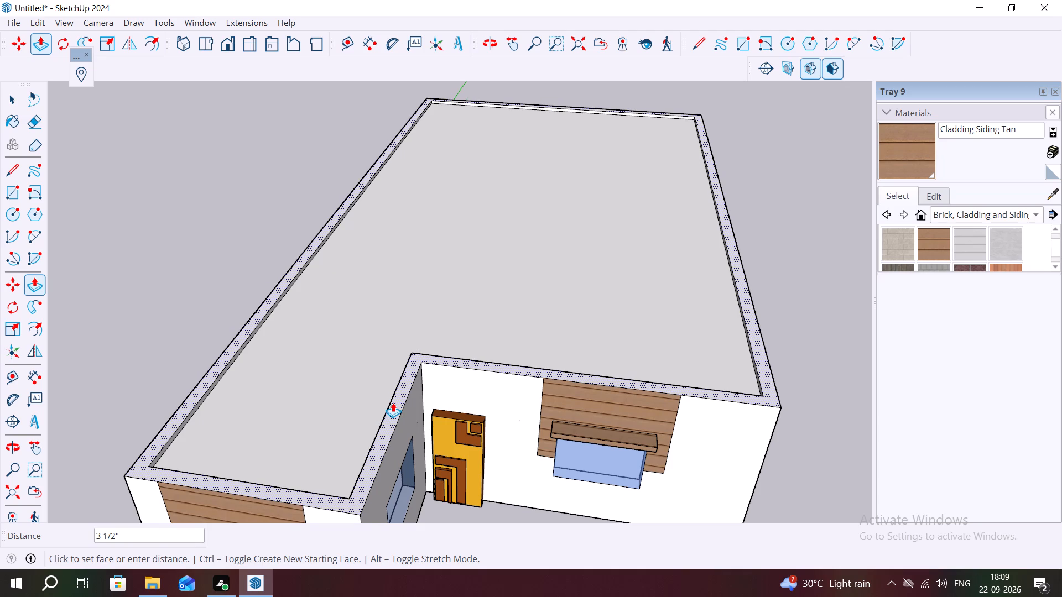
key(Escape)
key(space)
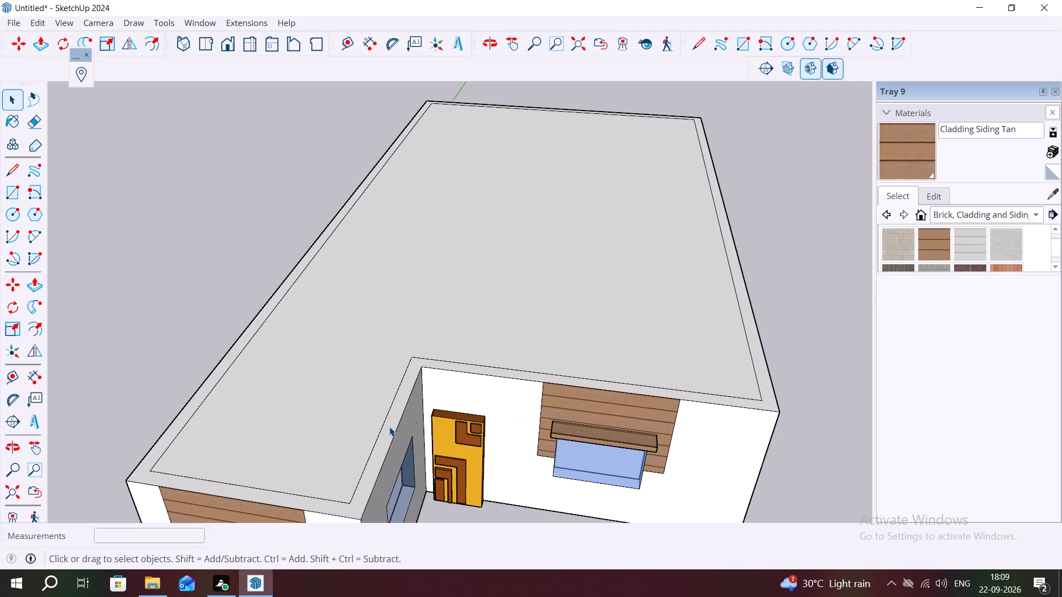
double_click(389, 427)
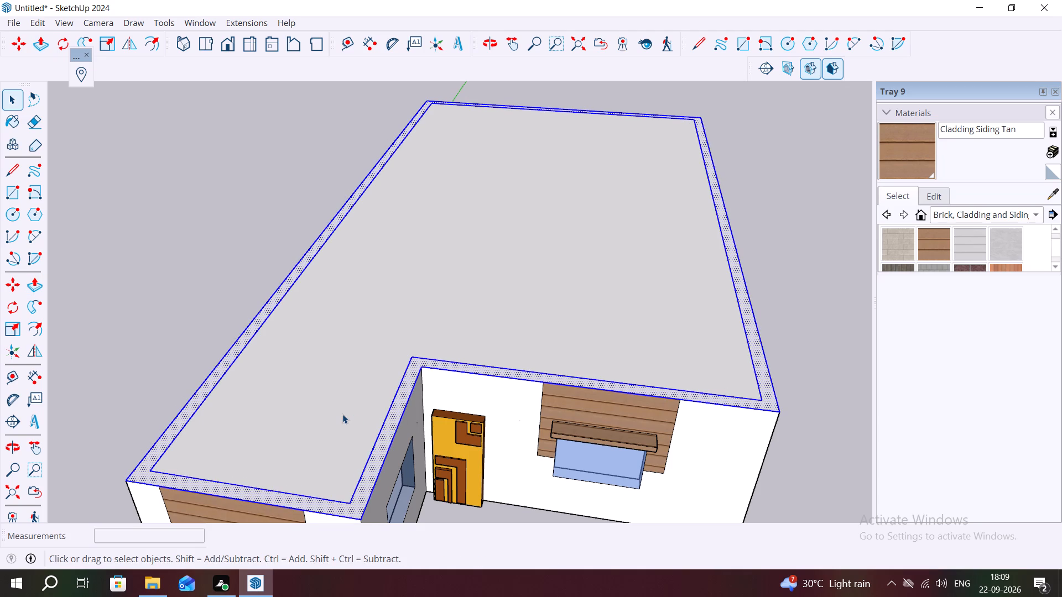
Raise the large roof face inside the wall-top border by 9" to form a slab.
click(342, 414)
click(342, 414)
click(342, 414)
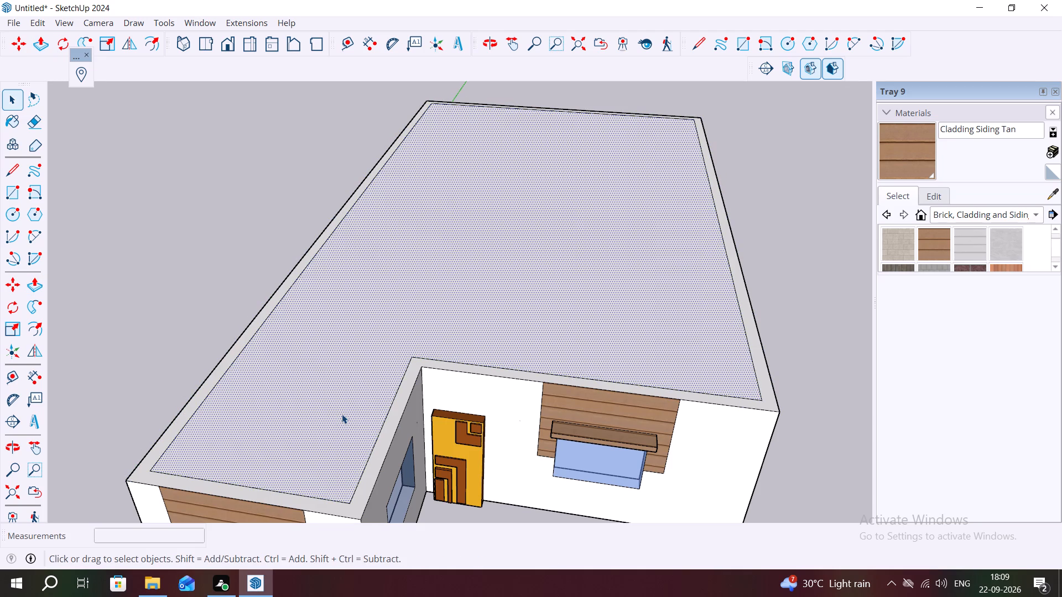
click(342, 414)
middle_drag(342, 415, 408, 359)
scroll(403, 365, down, 7)
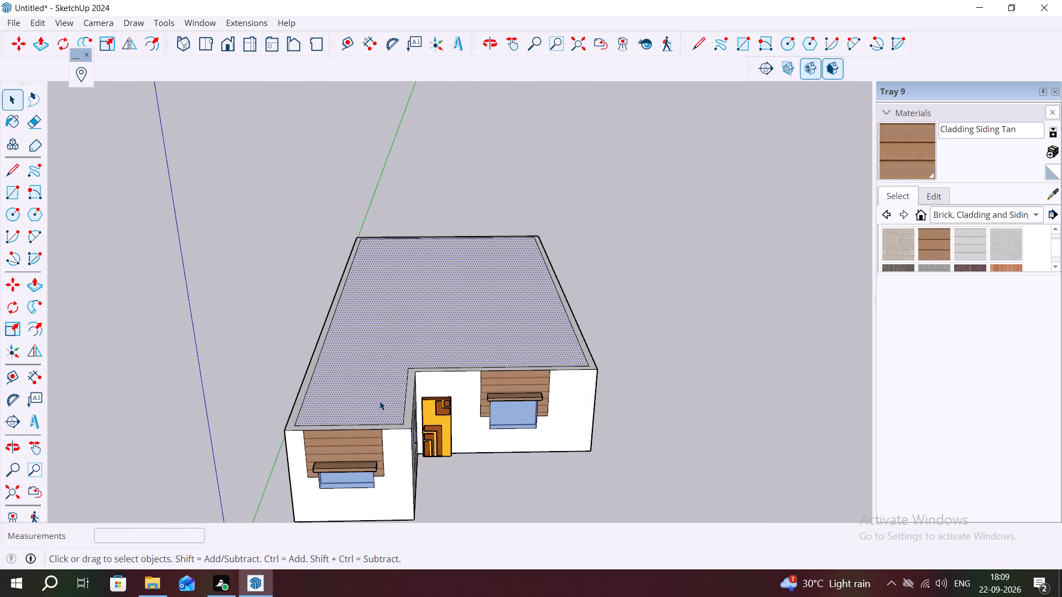
scroll(379, 401, down, 2)
click(373, 405)
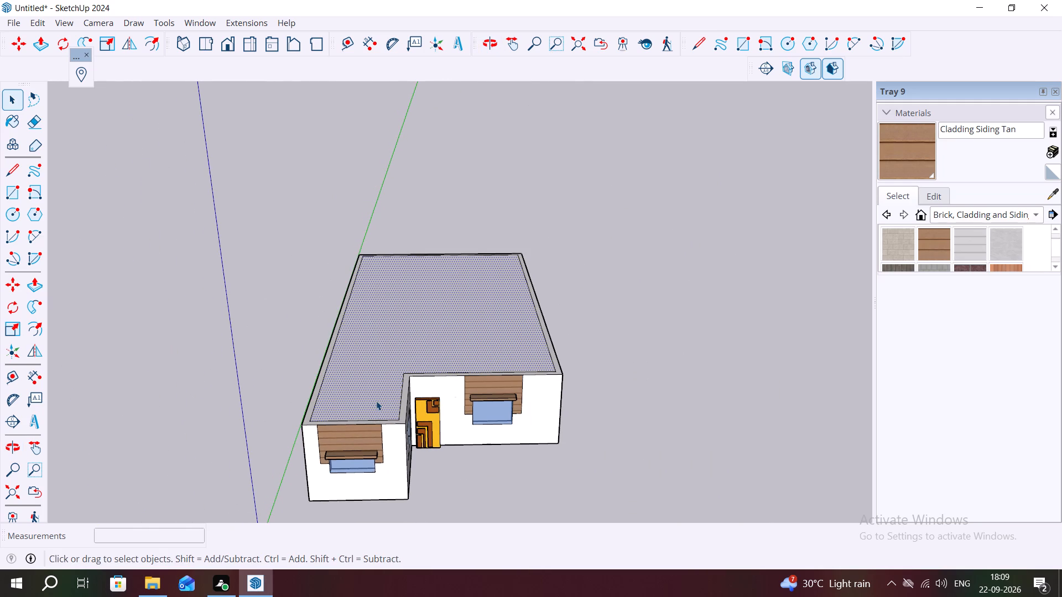
click(401, 417)
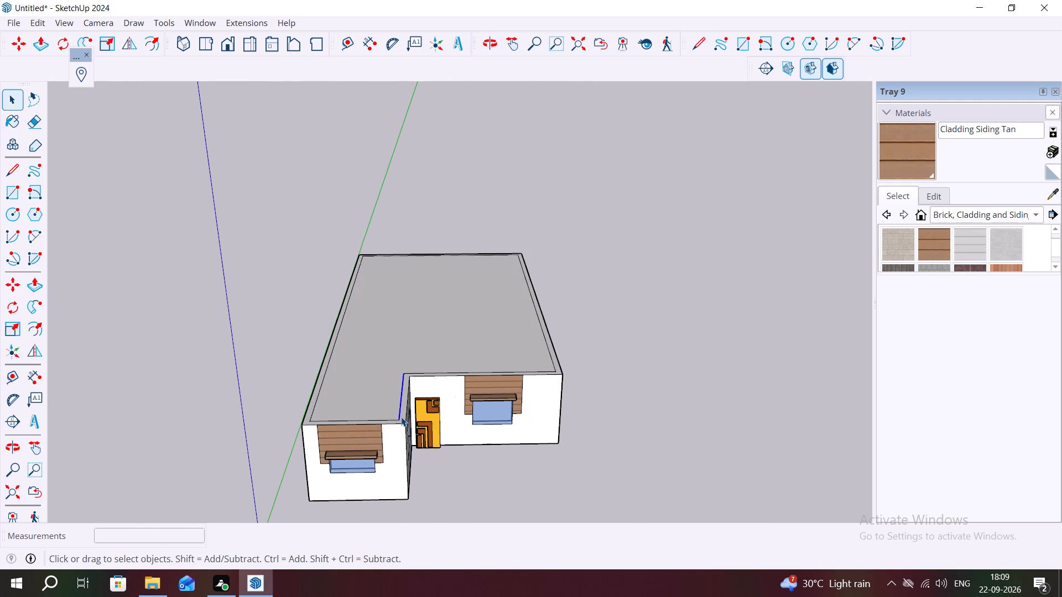
double_click(401, 417)
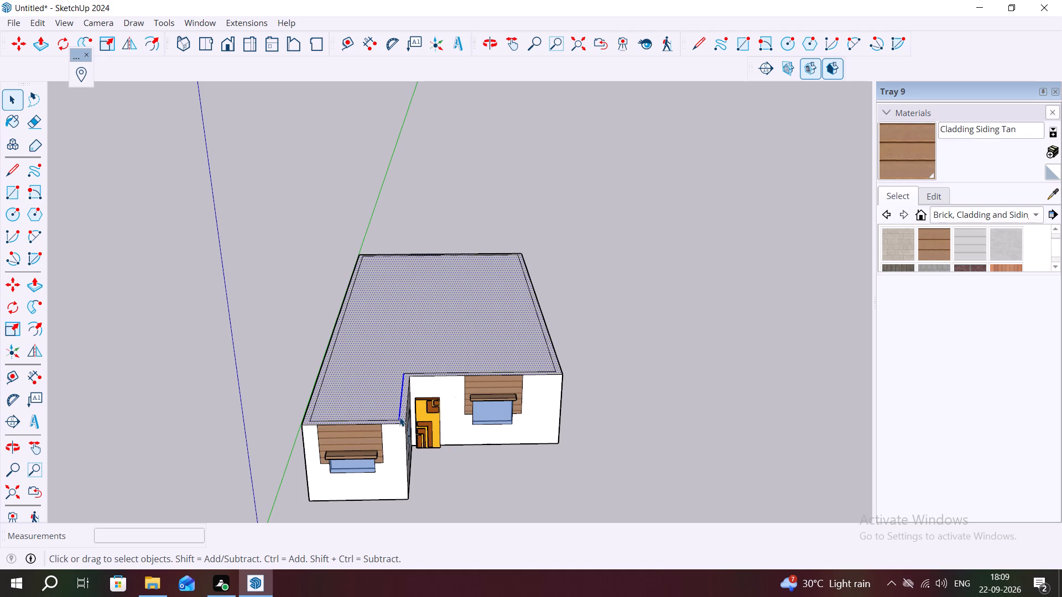
key(p)
click(395, 390)
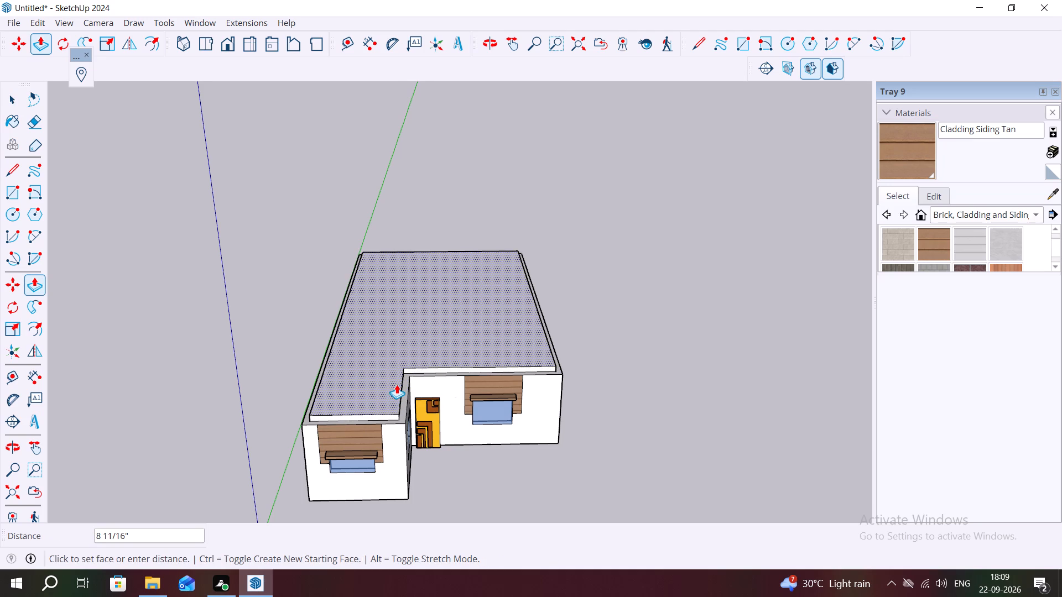
scroll(398, 377, up, 4)
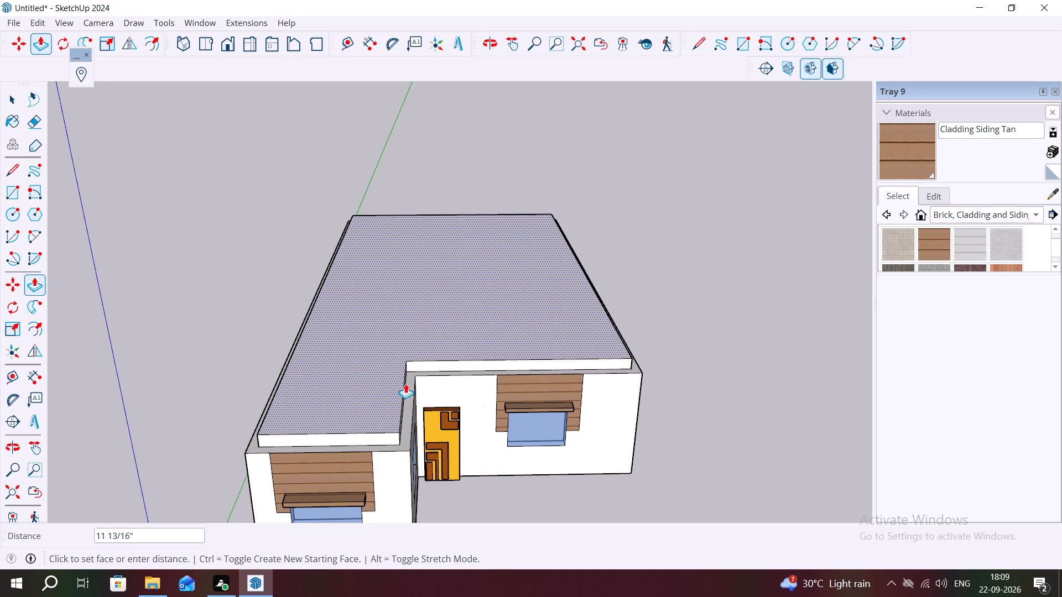
text(9")
key(Return)
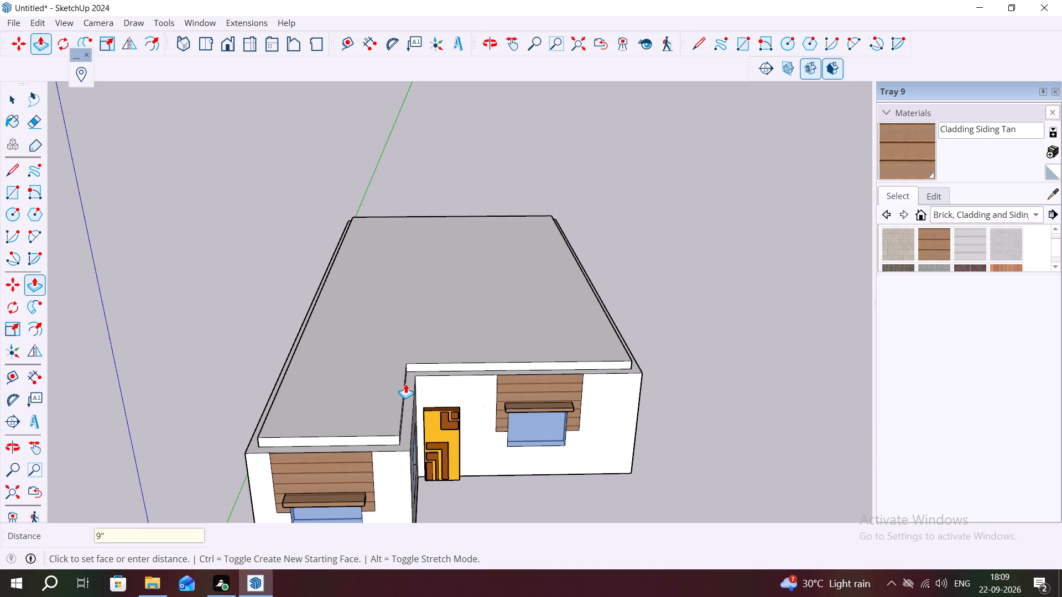
Pull the roof slab's front edge above the projecting wing's window outward by 1'.
middle_drag(373, 420, 376, 320)
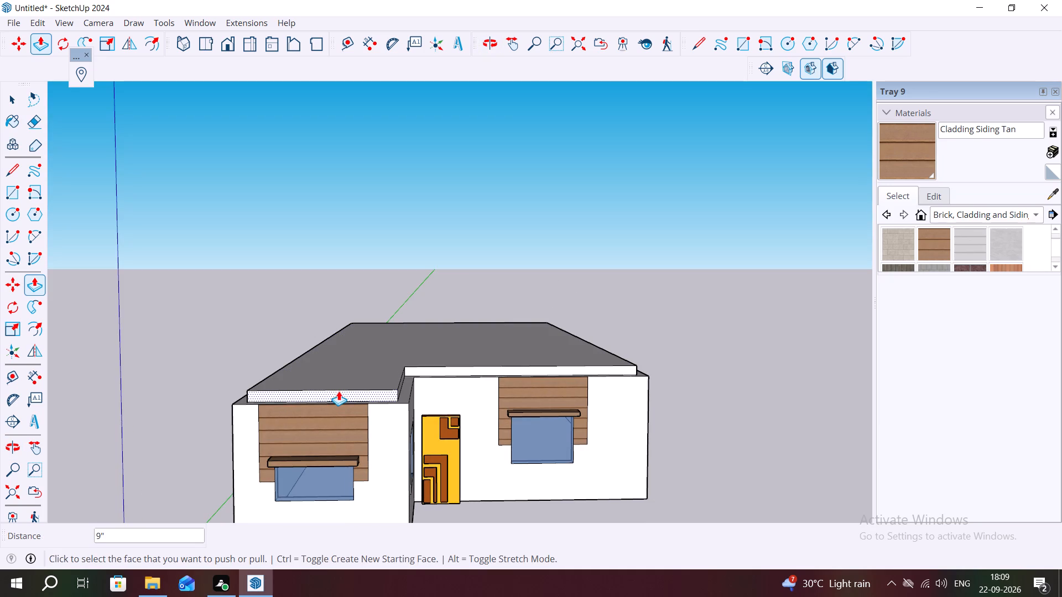
click(339, 391)
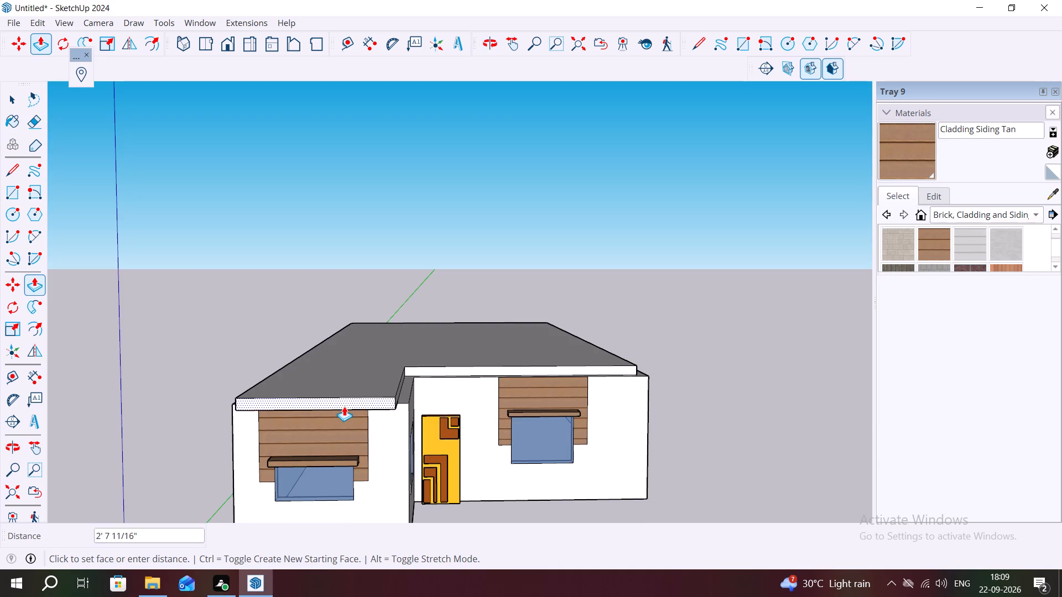
middle_drag(345, 404, 356, 329)
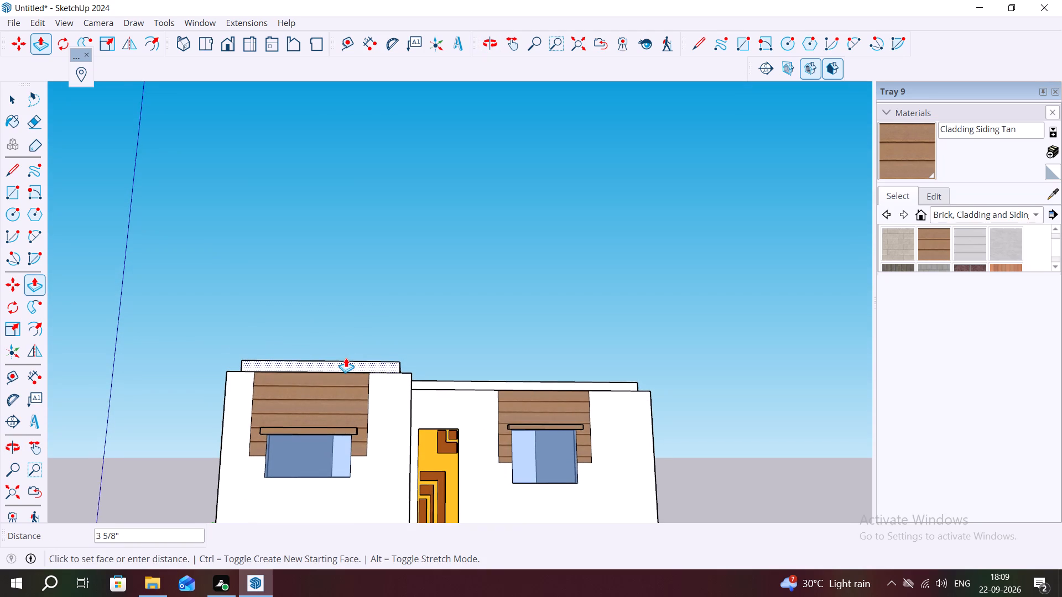
middle_drag(345, 359, 348, 427)
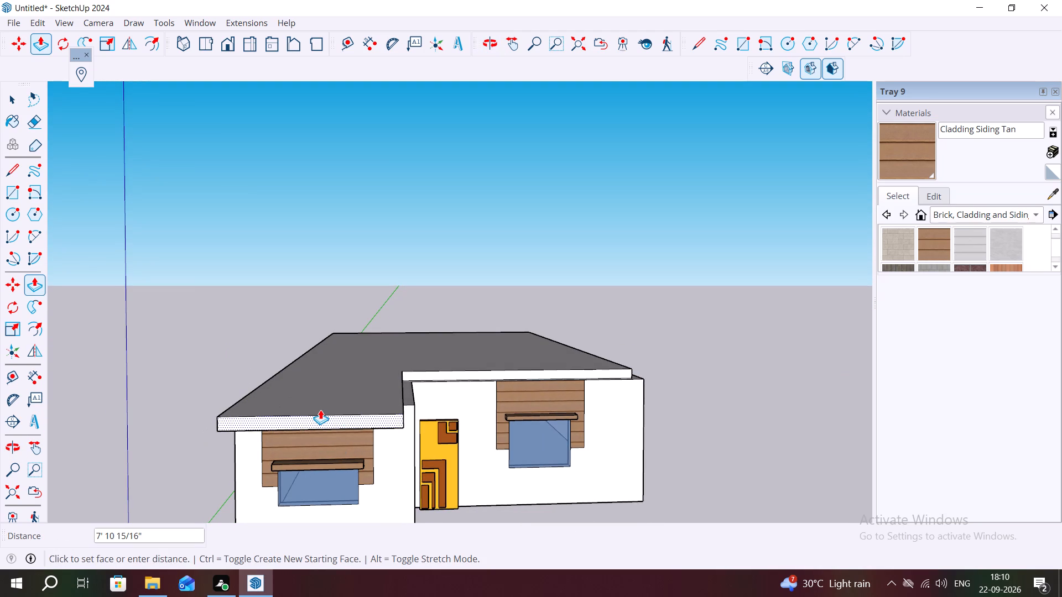
key(1)
key(apostrophe)
key(Return)
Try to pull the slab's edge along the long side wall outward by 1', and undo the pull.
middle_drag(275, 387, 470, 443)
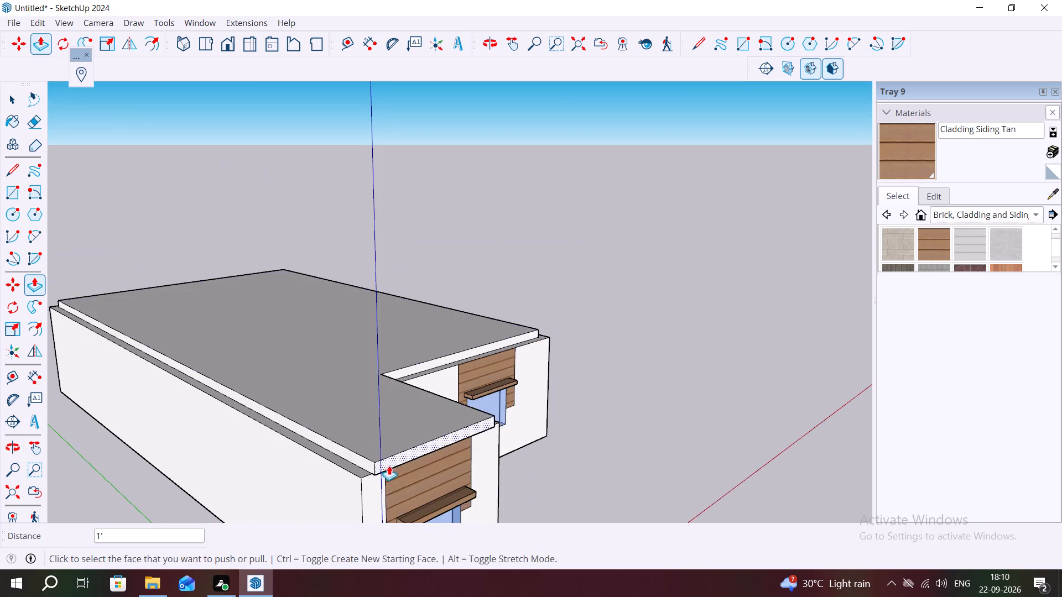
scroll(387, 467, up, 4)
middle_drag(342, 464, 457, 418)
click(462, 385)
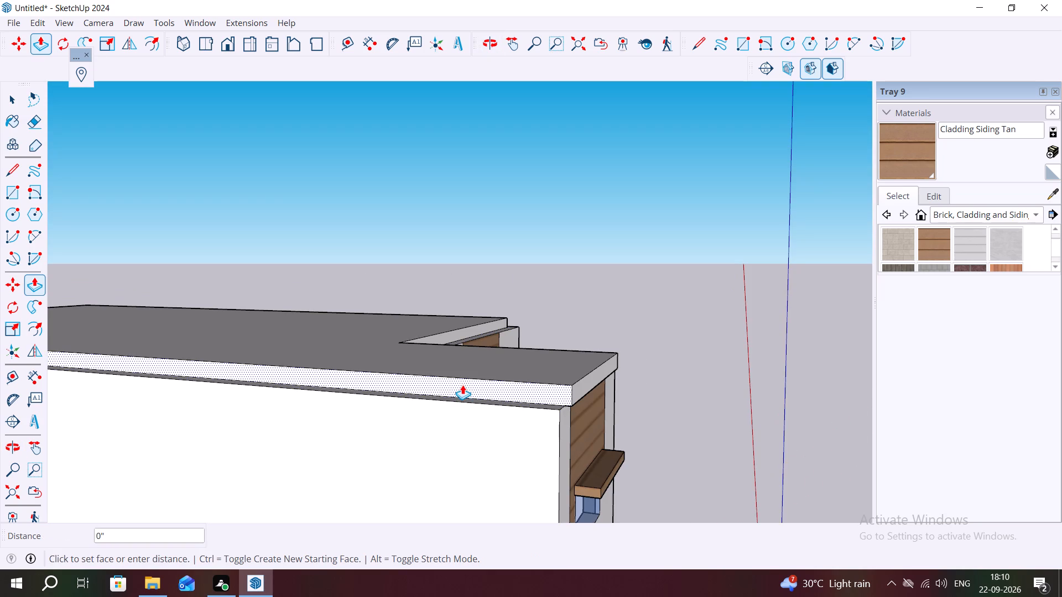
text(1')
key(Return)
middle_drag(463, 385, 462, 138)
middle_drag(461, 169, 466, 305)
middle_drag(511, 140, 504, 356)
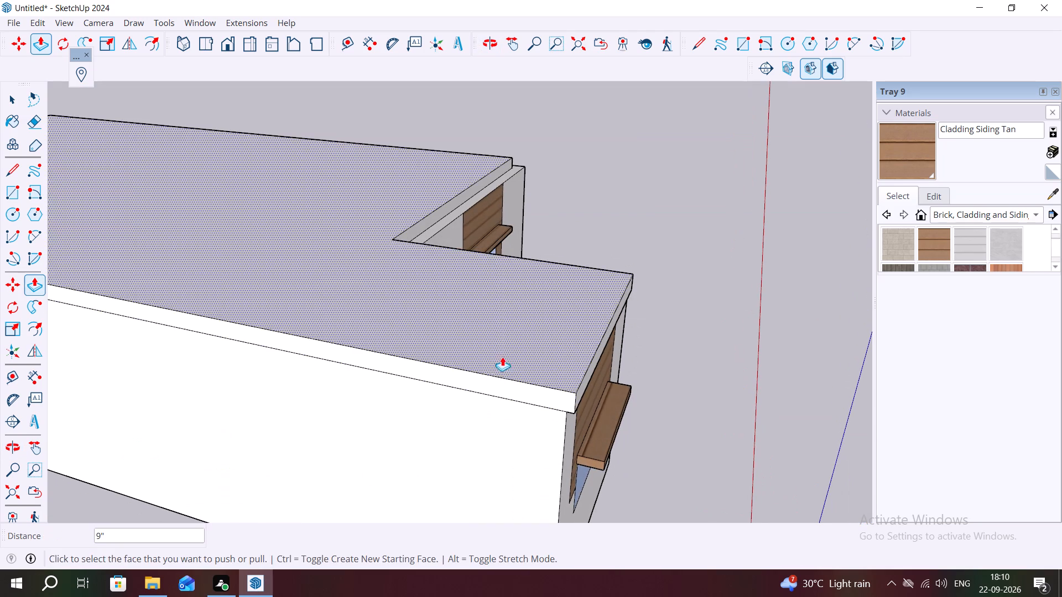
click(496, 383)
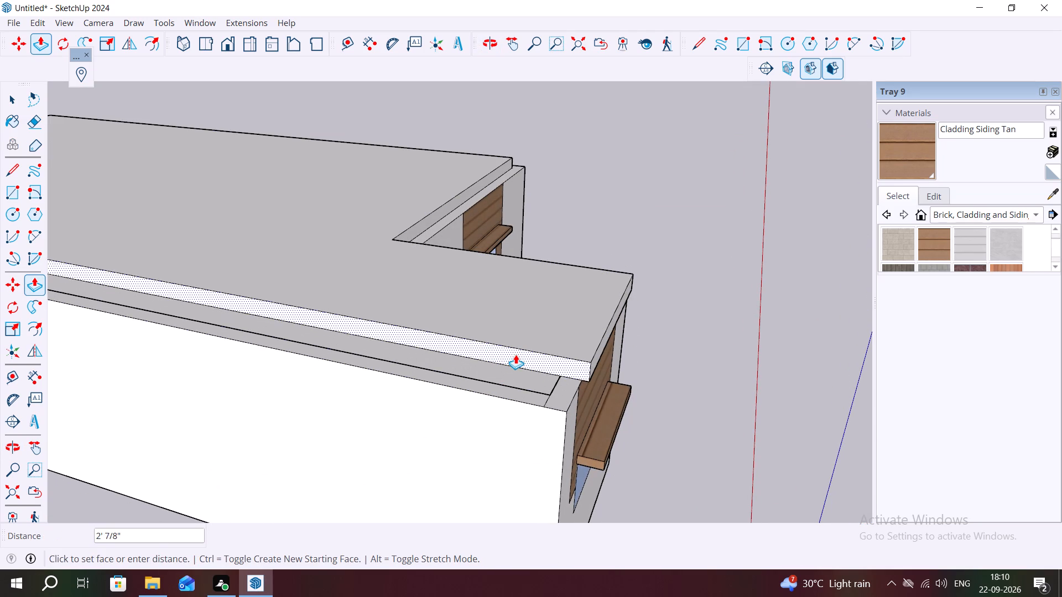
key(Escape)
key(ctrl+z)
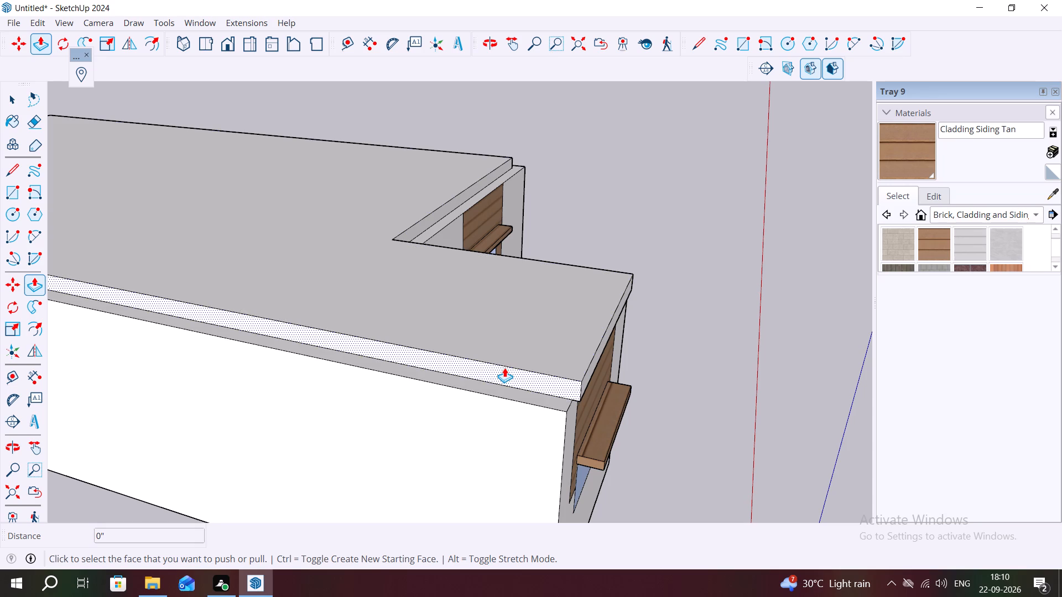
Pull the slab's edge along the long side wall outward by 9", flush with the wall's outer face.
click(504, 368)
click(477, 381)
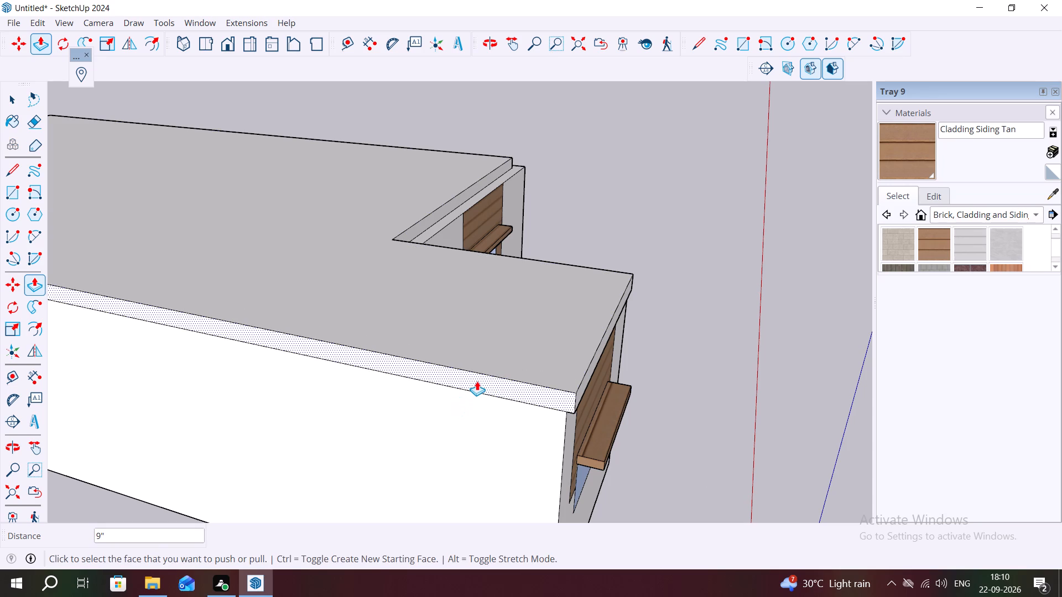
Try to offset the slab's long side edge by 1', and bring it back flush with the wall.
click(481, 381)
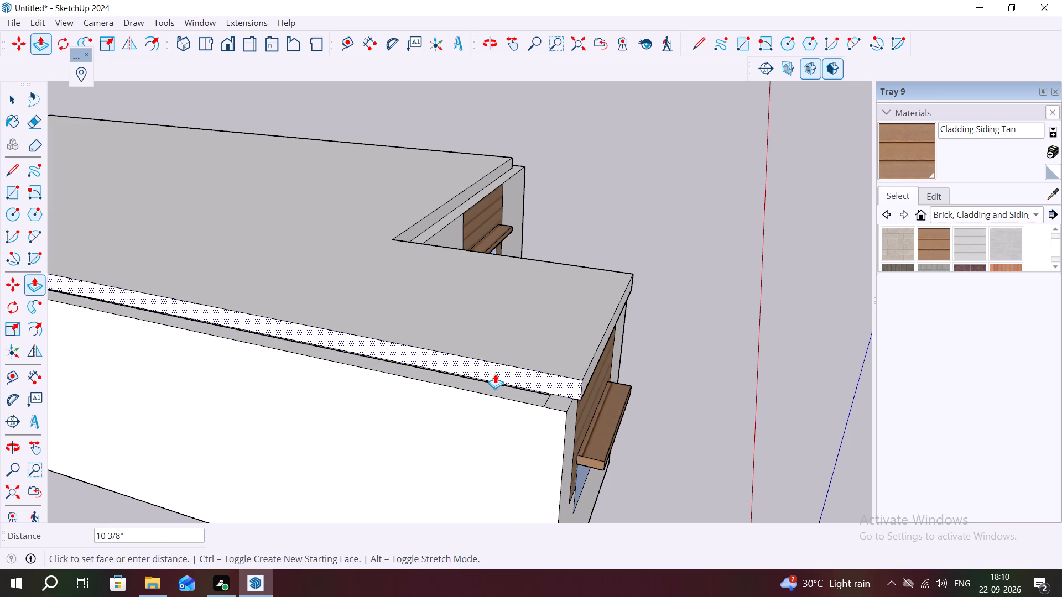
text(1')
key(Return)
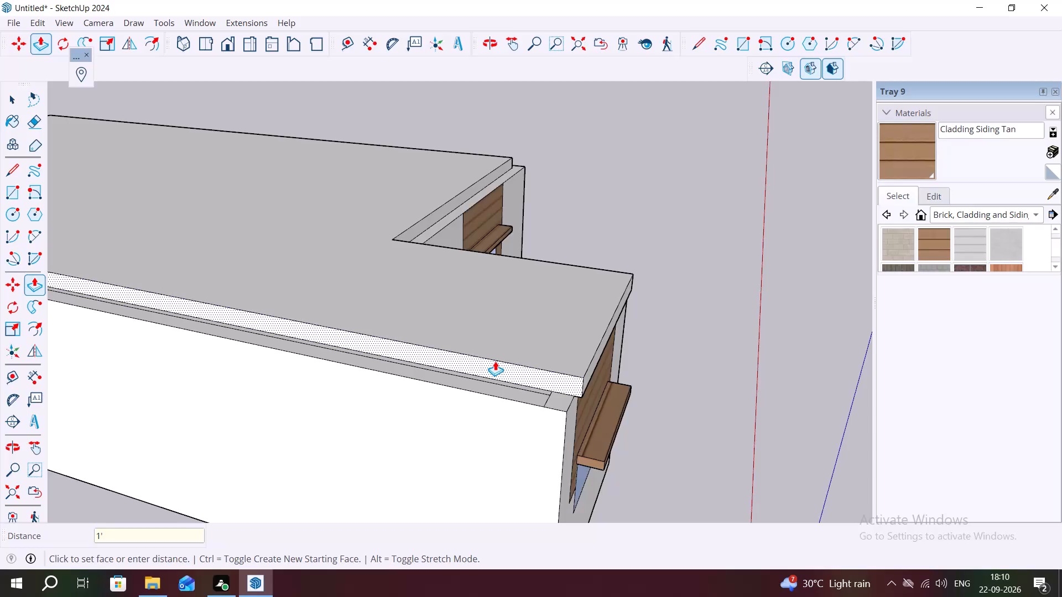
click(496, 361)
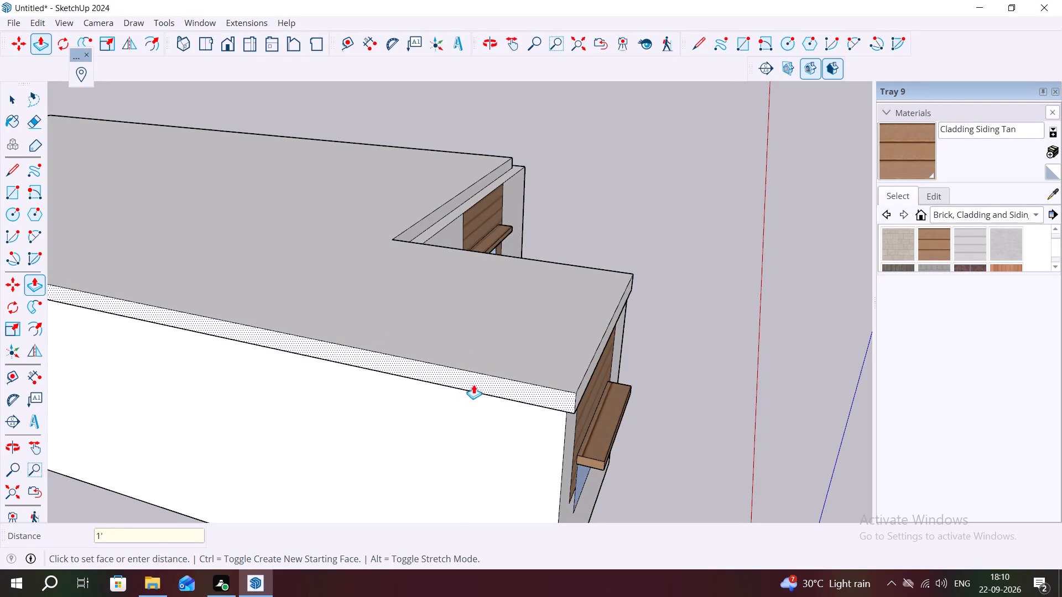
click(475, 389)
Pull the slab's long side edge outward by 6" so it overhangs the side wall.
click(481, 379)
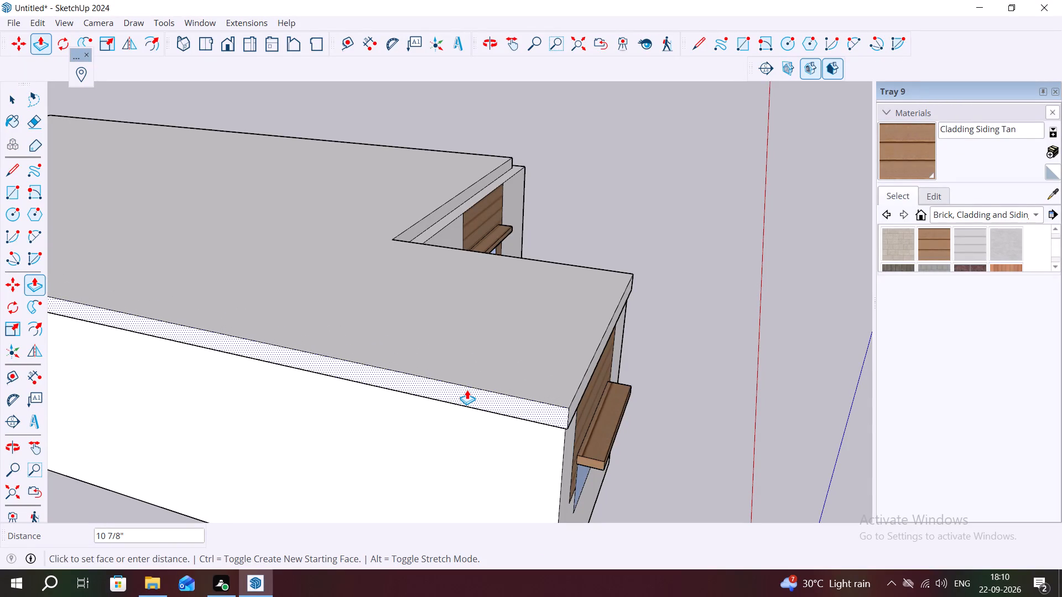
text(6")
key(Return)
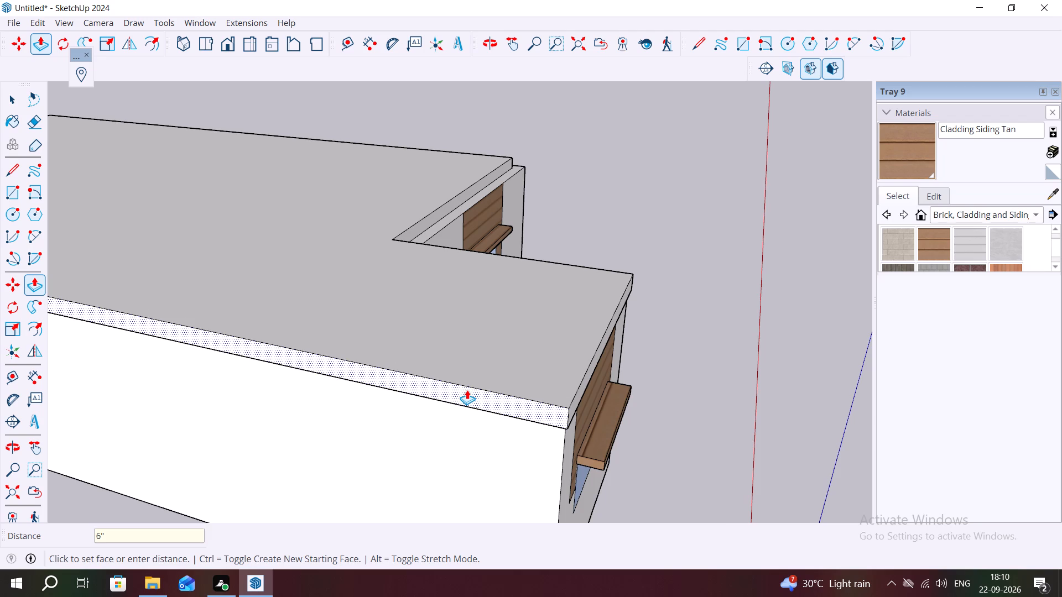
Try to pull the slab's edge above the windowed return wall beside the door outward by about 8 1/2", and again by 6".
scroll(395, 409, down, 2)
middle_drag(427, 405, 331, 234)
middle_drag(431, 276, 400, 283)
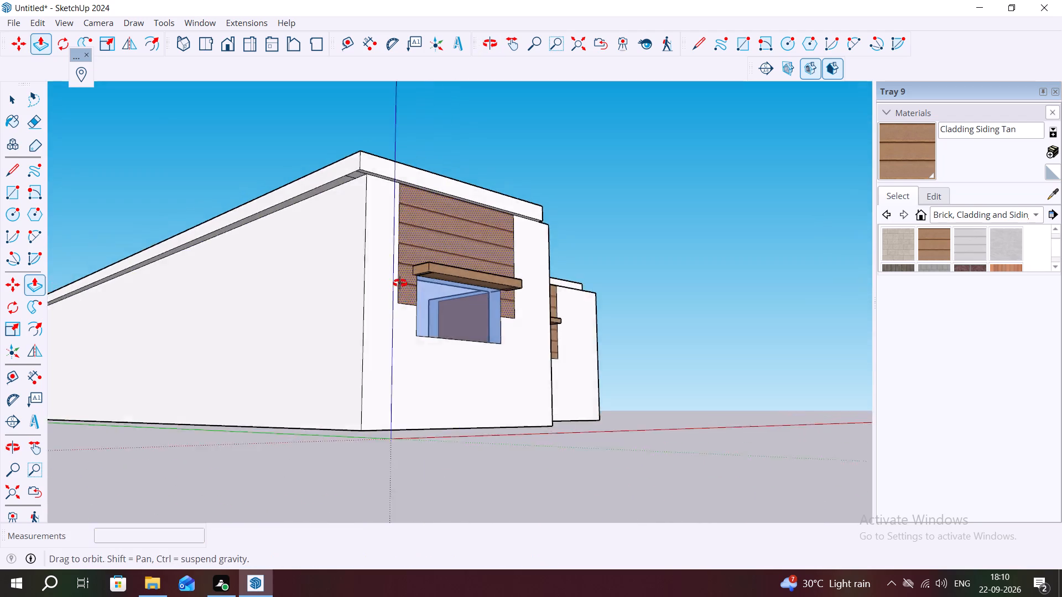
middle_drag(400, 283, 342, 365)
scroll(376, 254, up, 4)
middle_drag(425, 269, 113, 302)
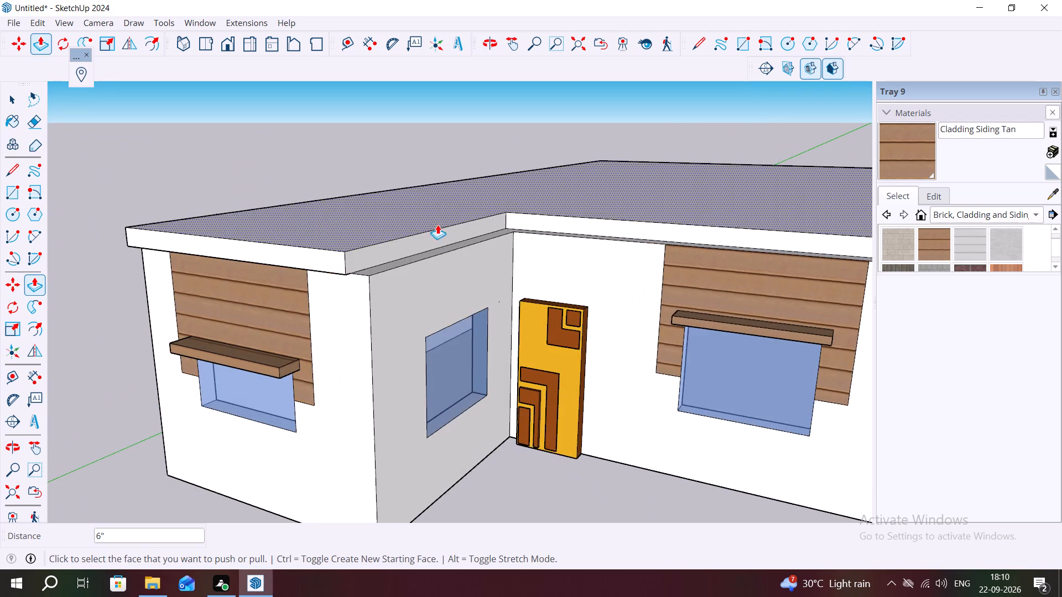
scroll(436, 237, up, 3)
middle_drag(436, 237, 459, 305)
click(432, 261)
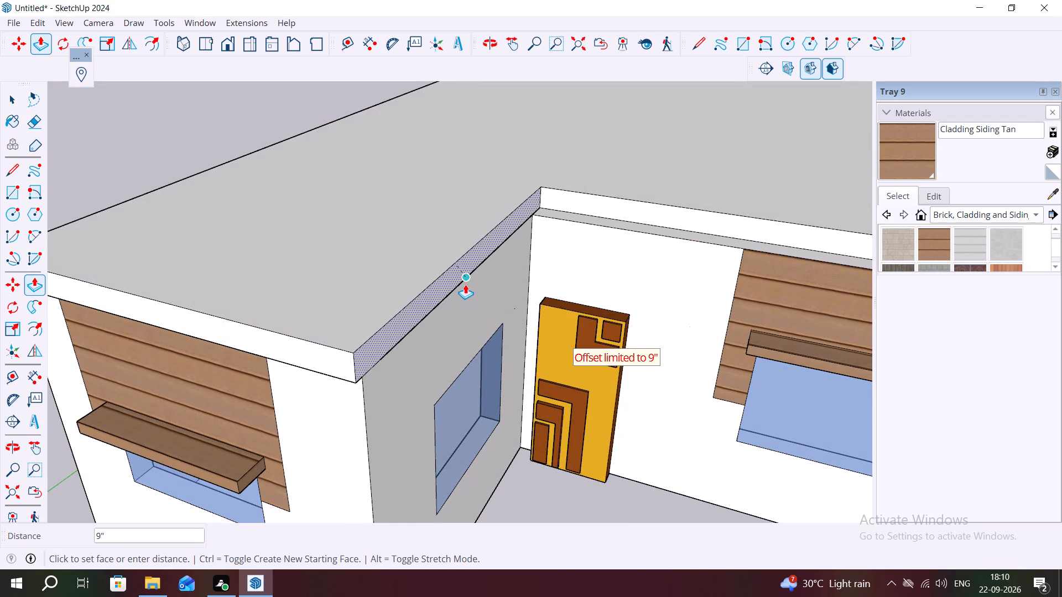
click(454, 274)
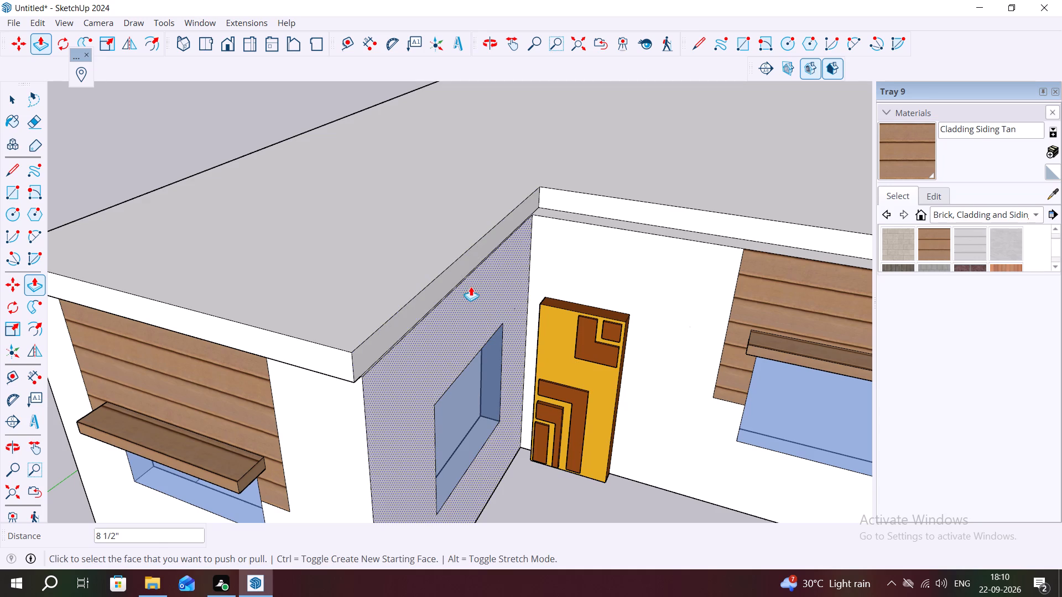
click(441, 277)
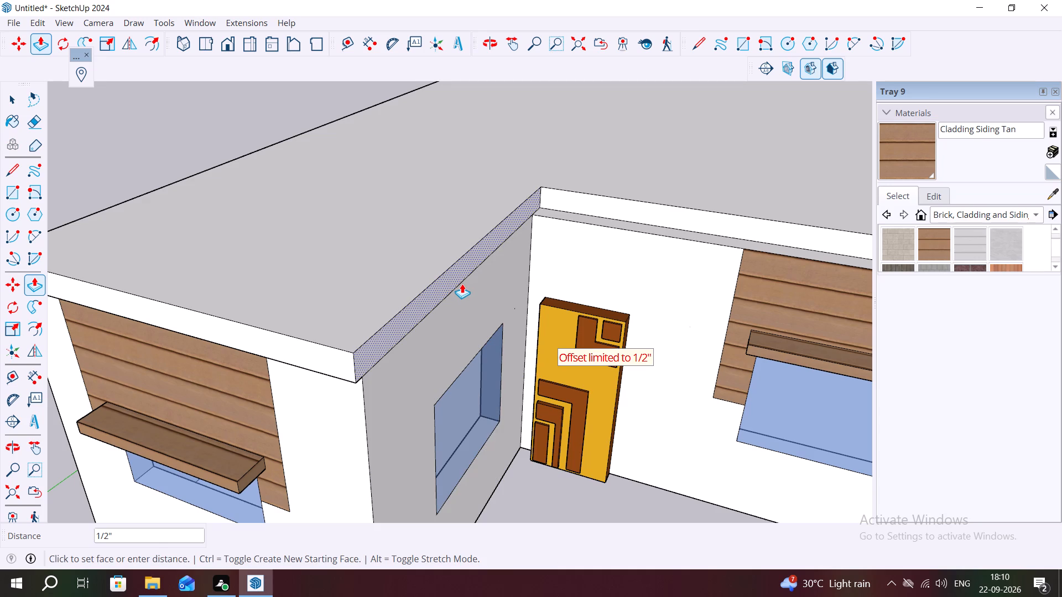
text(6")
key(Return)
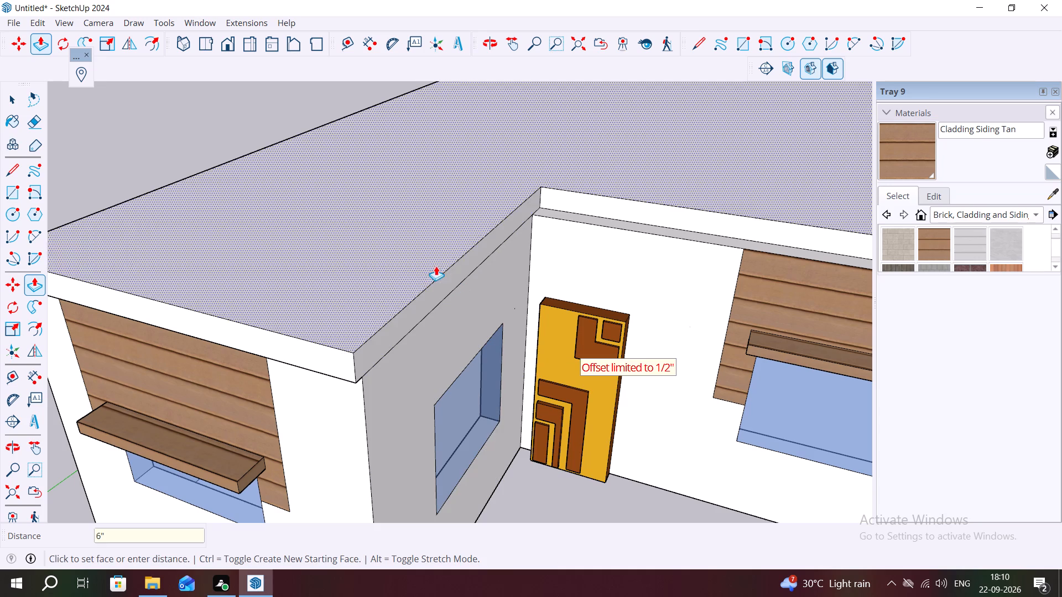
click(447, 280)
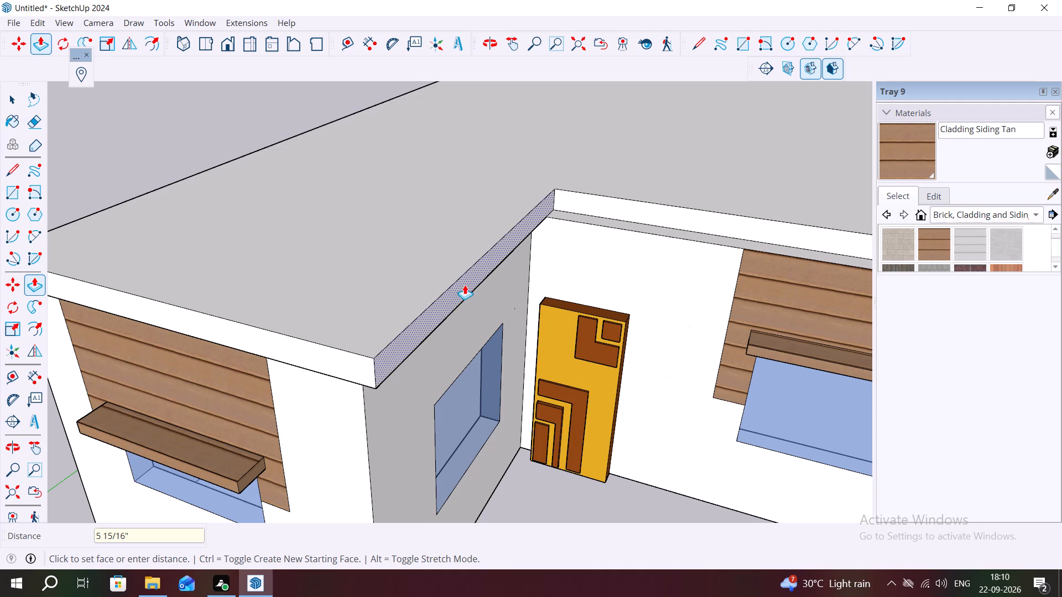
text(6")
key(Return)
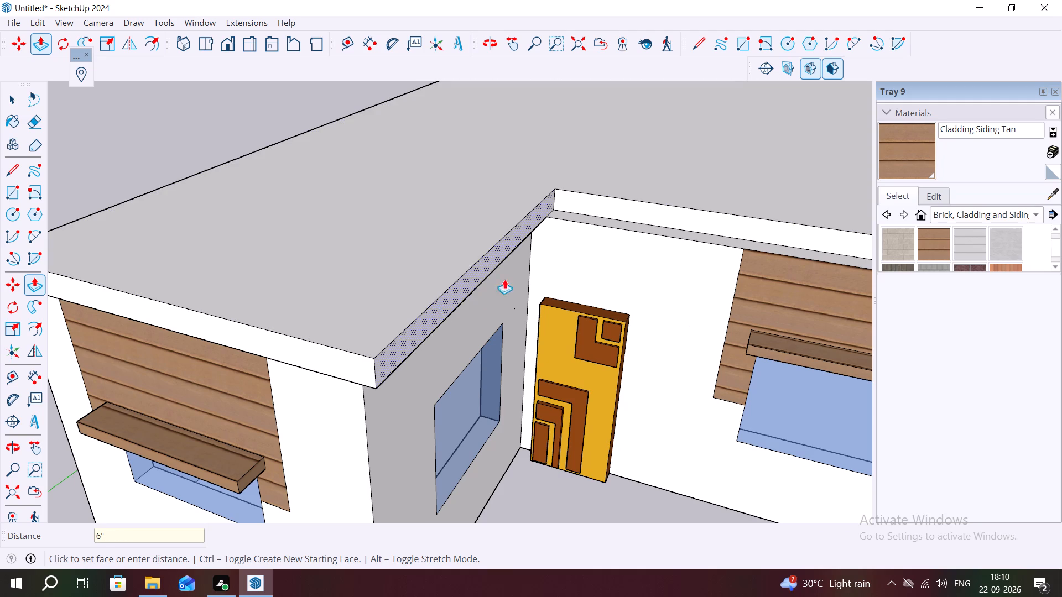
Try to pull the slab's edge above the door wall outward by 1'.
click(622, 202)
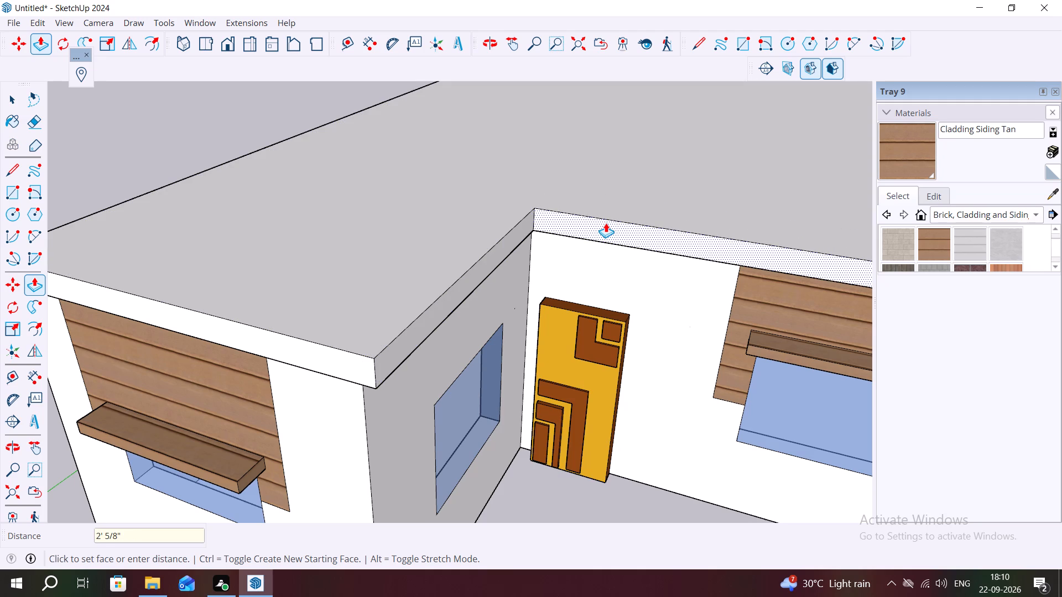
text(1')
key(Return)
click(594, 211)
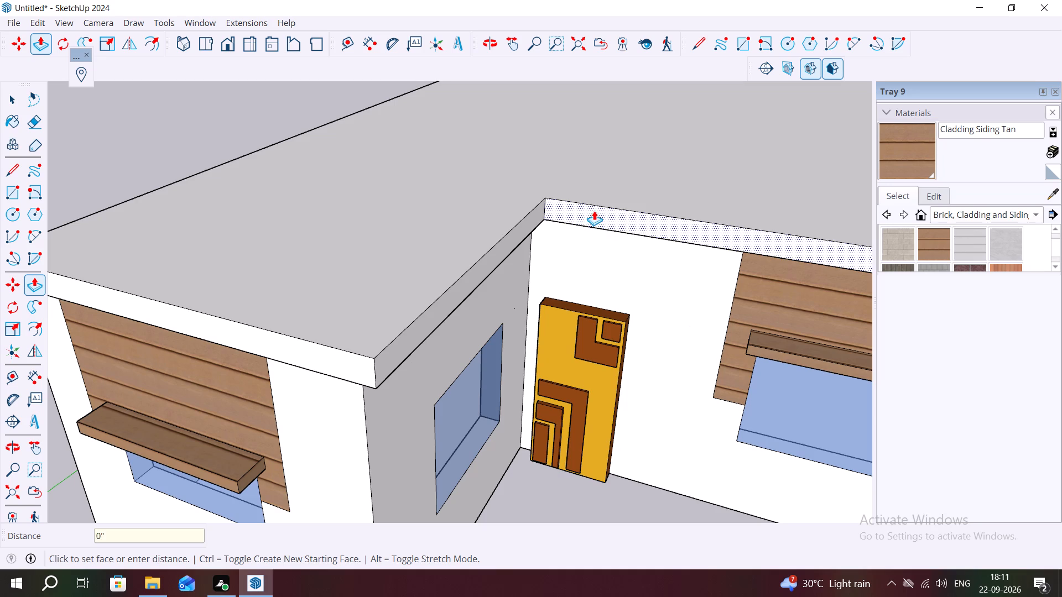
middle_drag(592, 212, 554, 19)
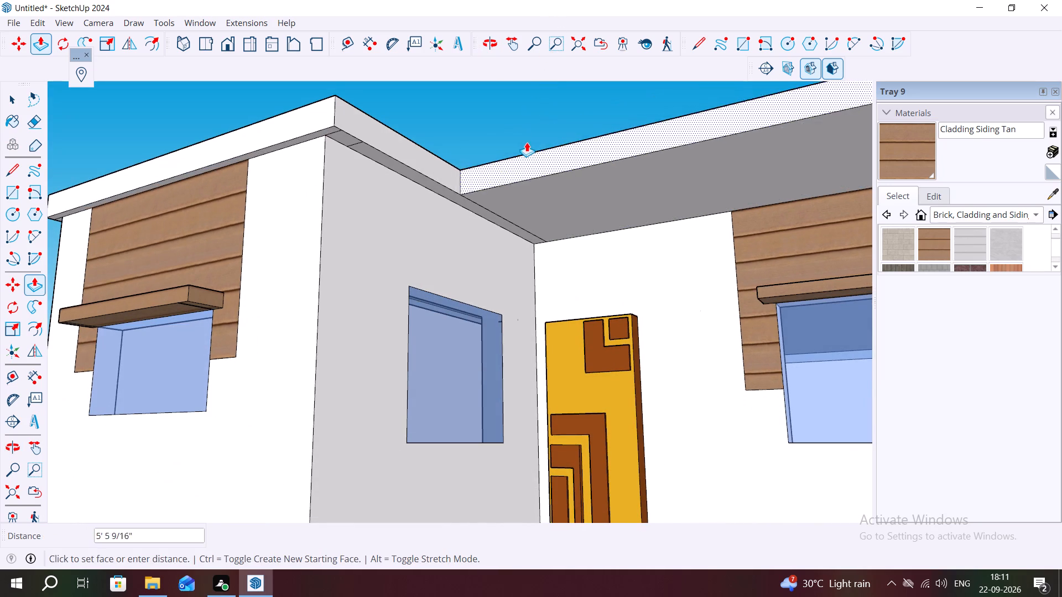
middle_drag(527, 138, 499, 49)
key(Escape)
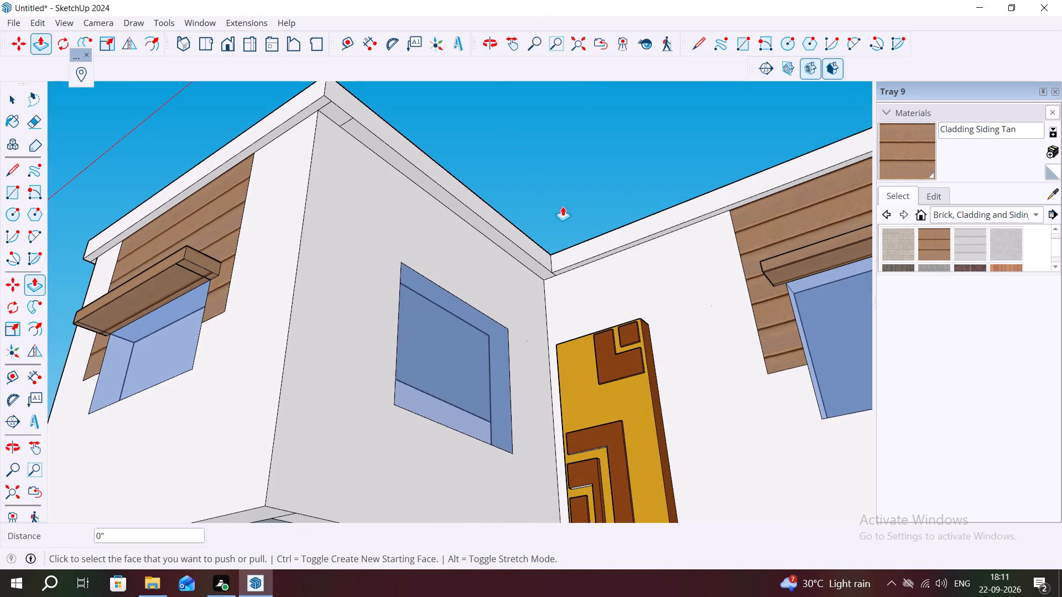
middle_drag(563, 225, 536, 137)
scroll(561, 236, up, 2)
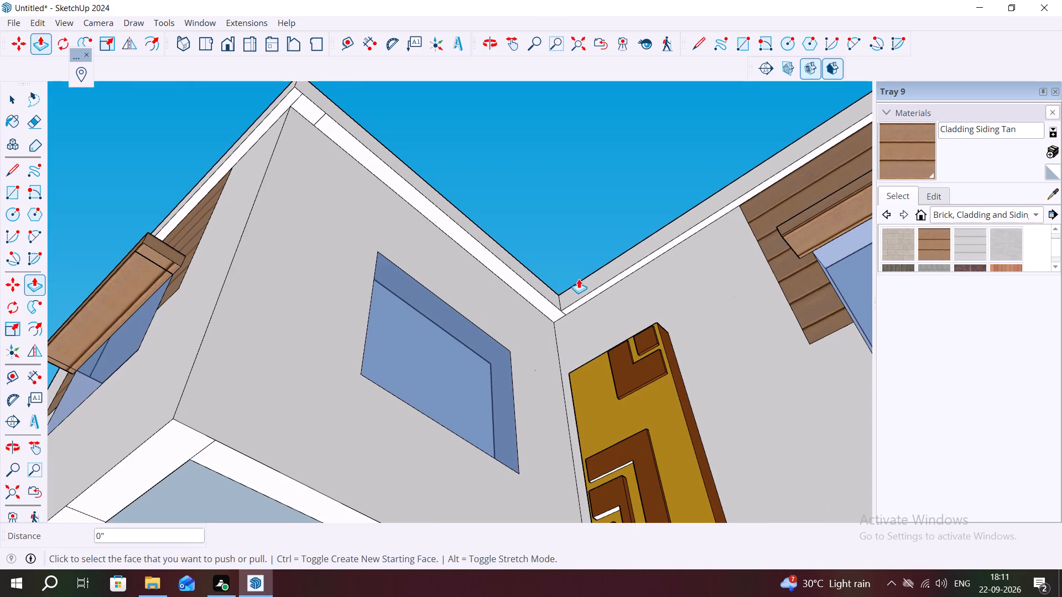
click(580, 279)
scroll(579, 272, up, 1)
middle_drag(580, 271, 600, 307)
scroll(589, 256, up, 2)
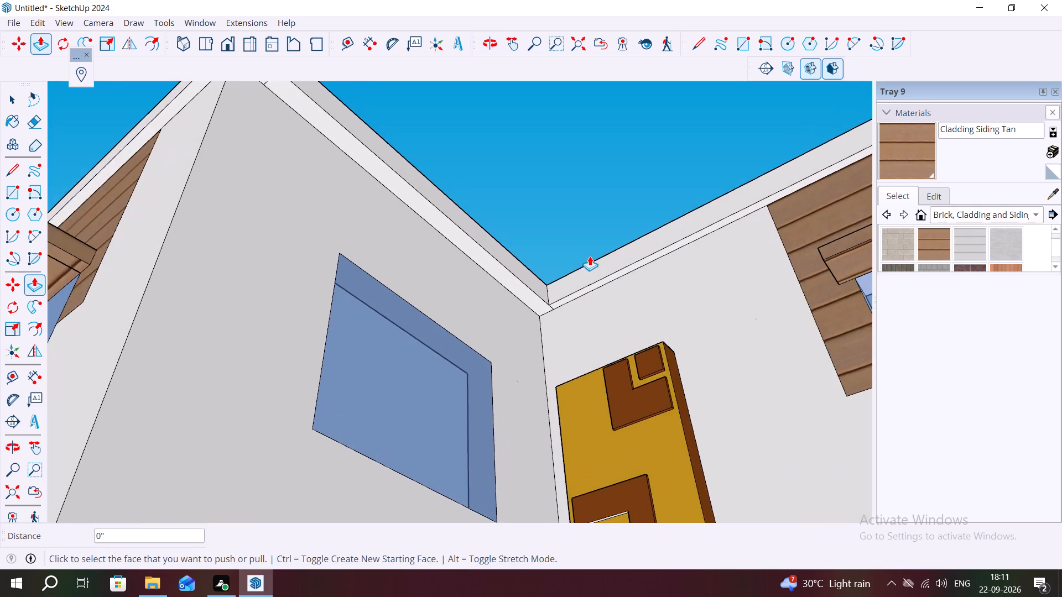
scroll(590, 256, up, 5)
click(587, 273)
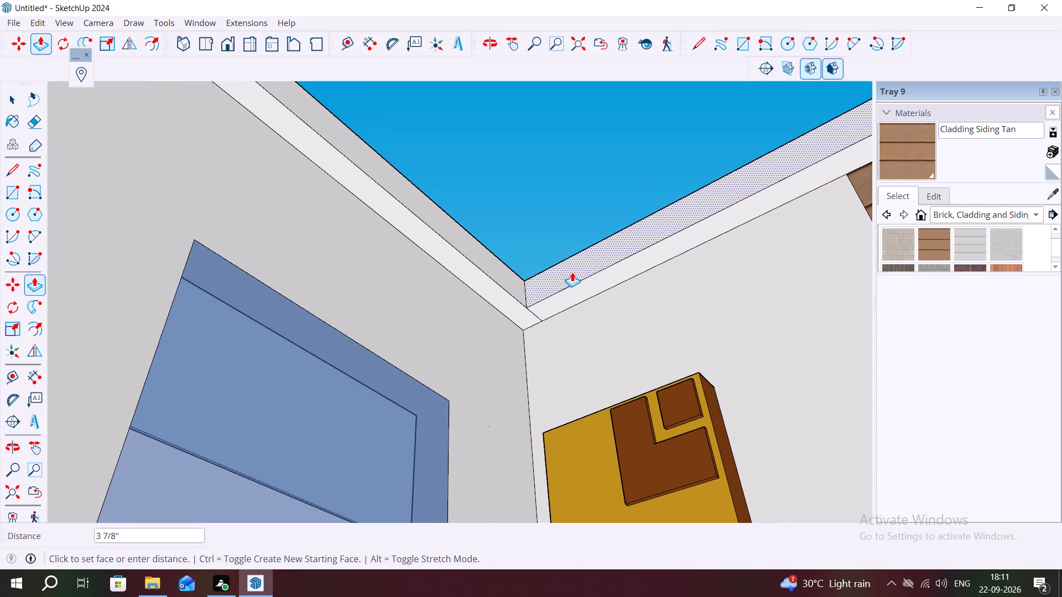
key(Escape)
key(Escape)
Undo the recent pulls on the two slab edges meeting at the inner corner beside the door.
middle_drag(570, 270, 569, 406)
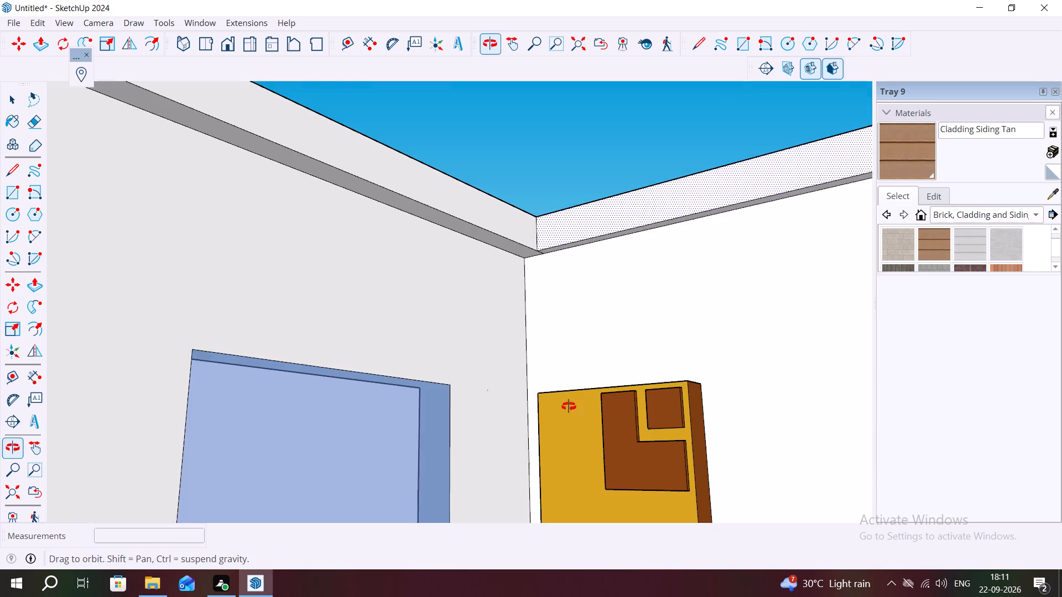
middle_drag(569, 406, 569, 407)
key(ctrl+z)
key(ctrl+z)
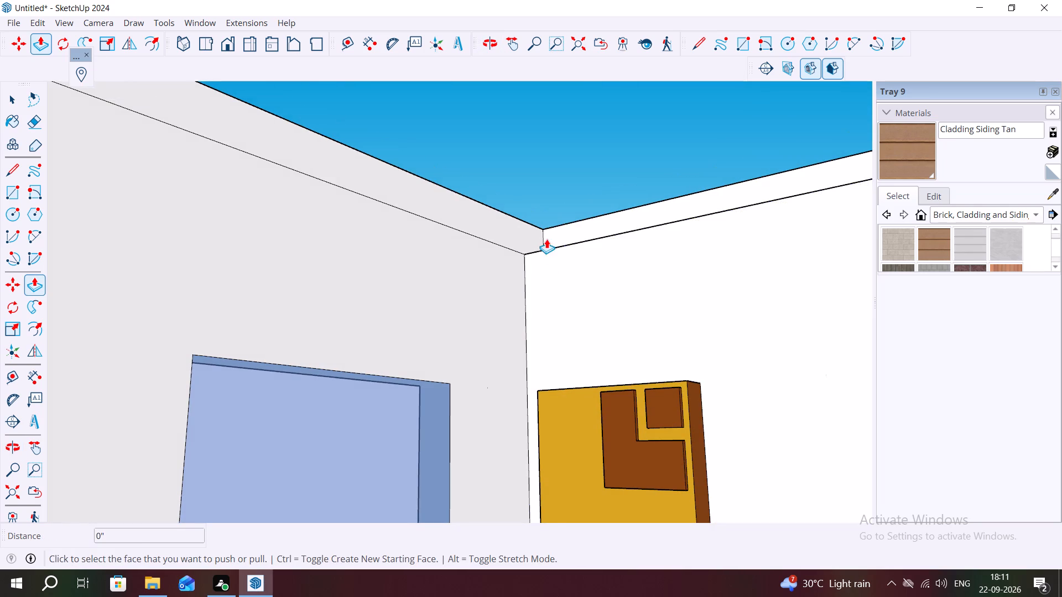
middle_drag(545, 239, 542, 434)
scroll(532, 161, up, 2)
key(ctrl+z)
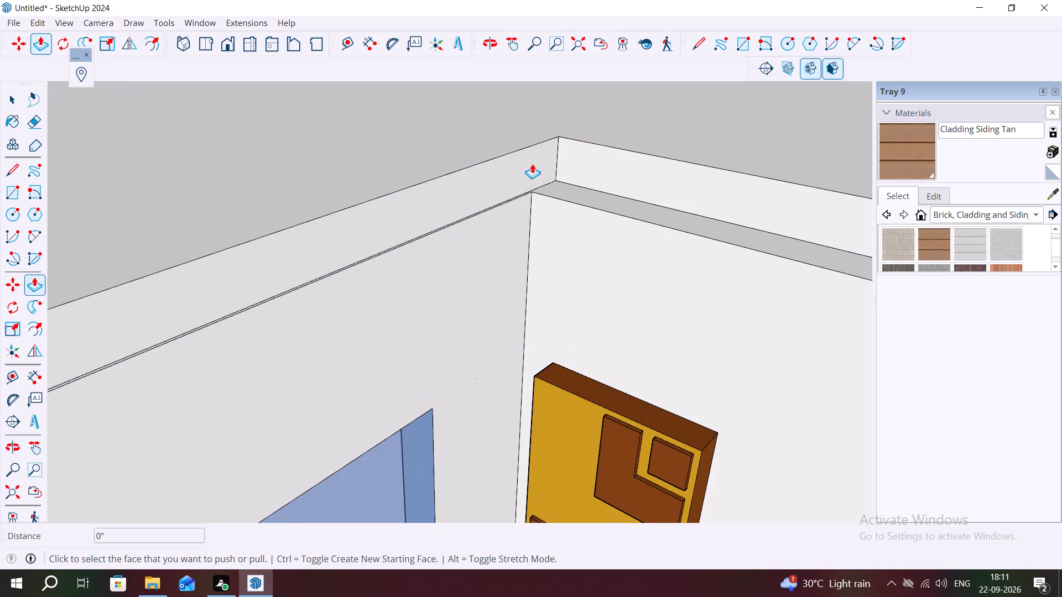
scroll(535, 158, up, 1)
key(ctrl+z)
Pull the slab edges above the windowed return wall and the door wall outward by about 9", flush with the walls' outer faces.
scroll(537, 169, up, 3)
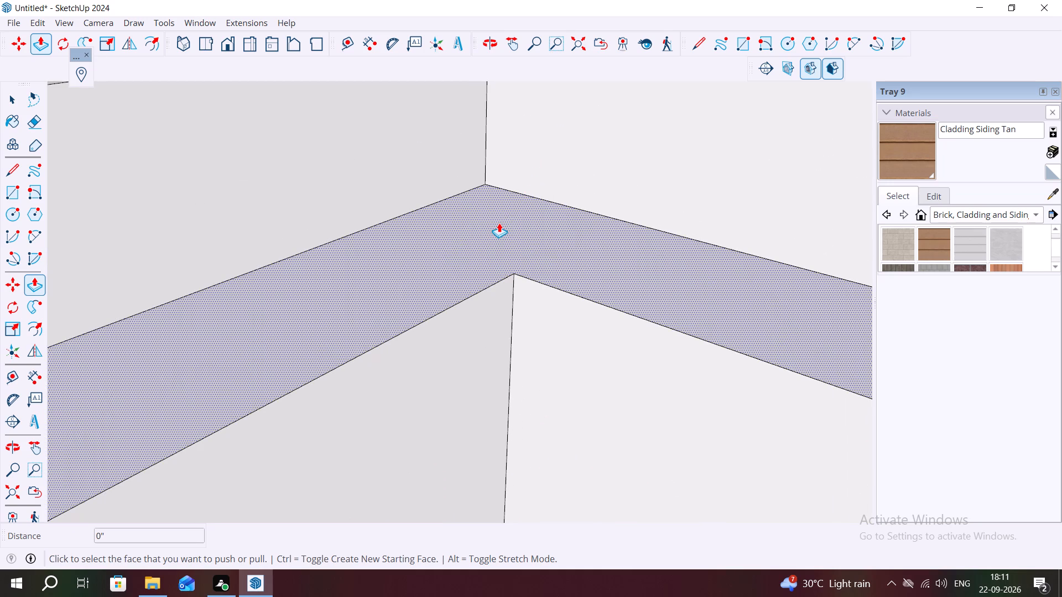
scroll(499, 223, down, 15)
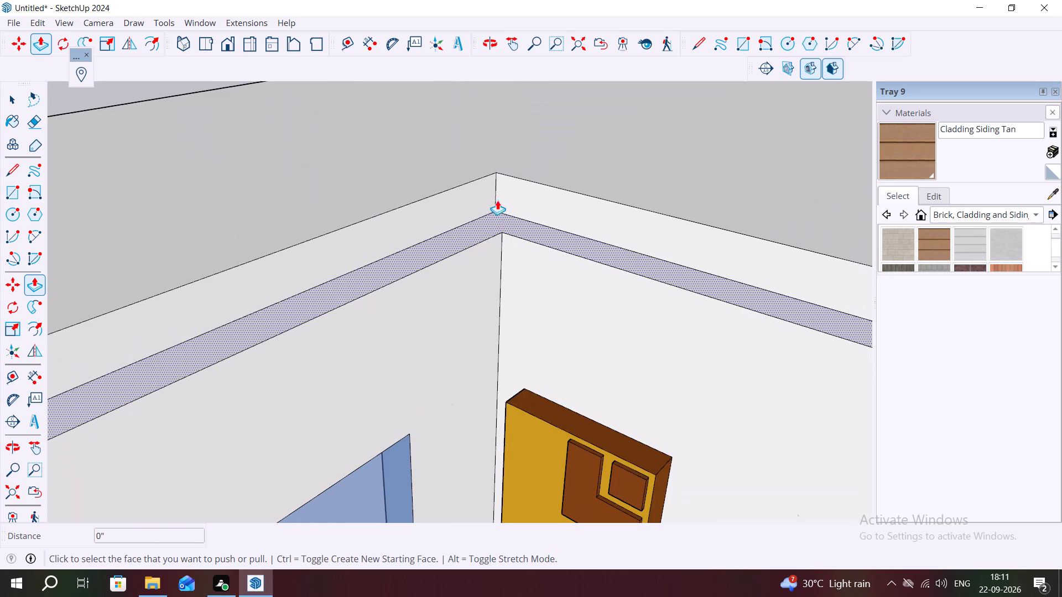
click(491, 188)
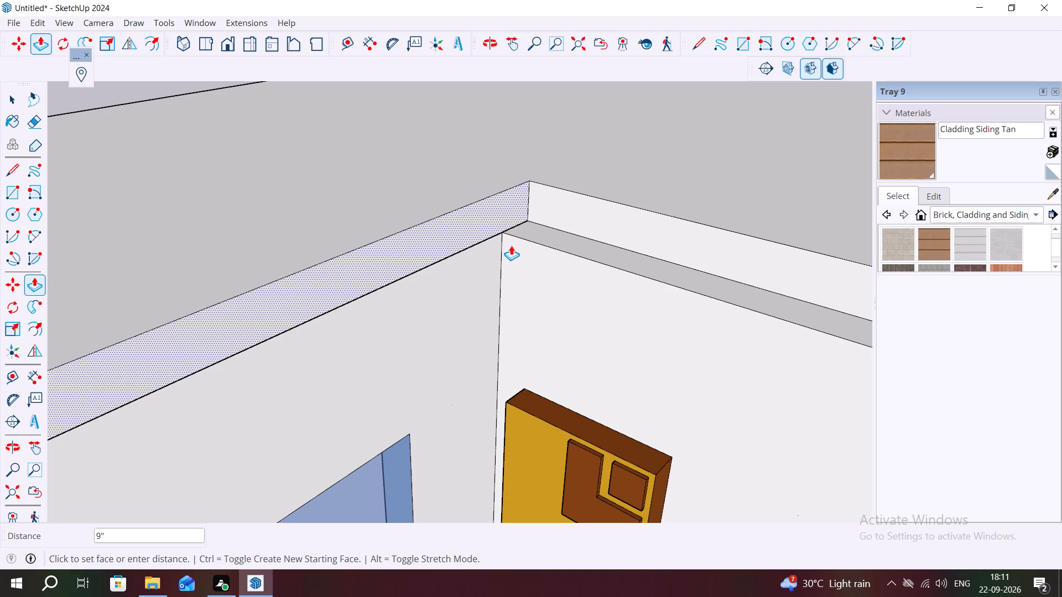
click(511, 248)
click(581, 217)
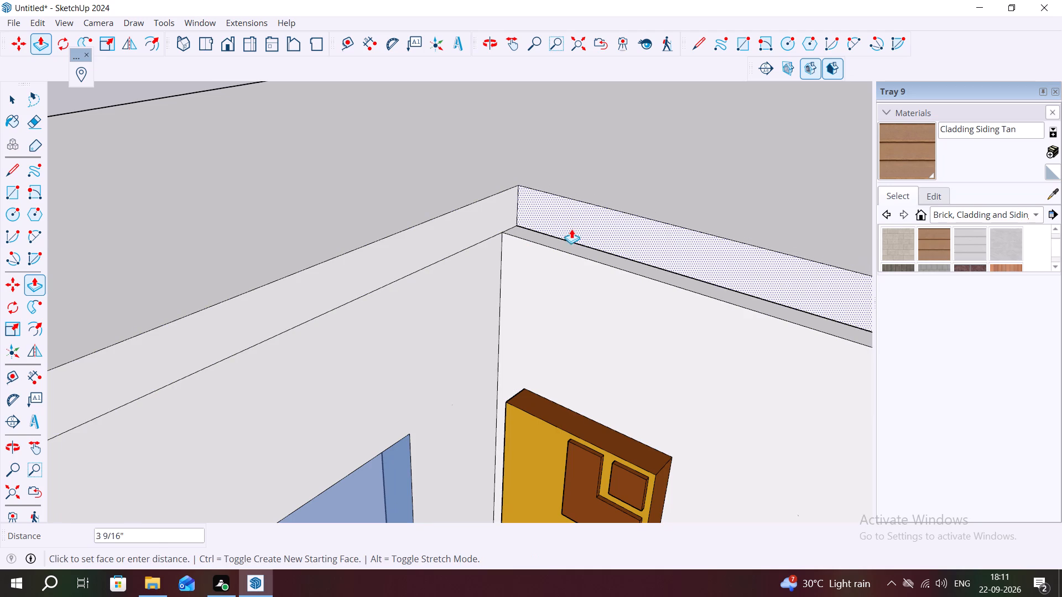
click(561, 239)
Pull the slab's edge above the windowed return wall outward by 6" so it overhangs the wall.
scroll(495, 239, down, 4)
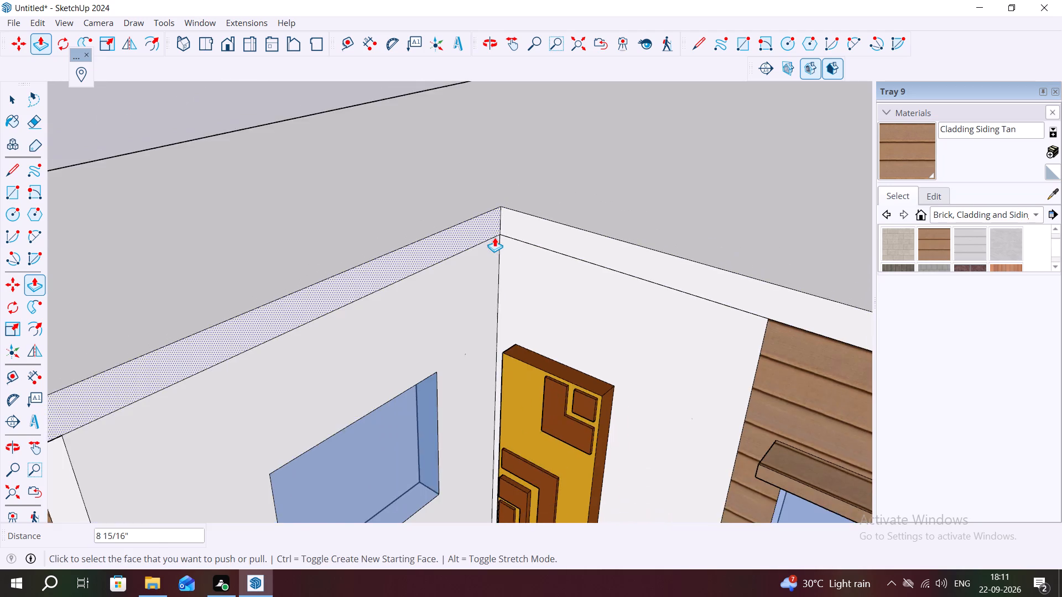
scroll(494, 237, down, 2)
click(457, 238)
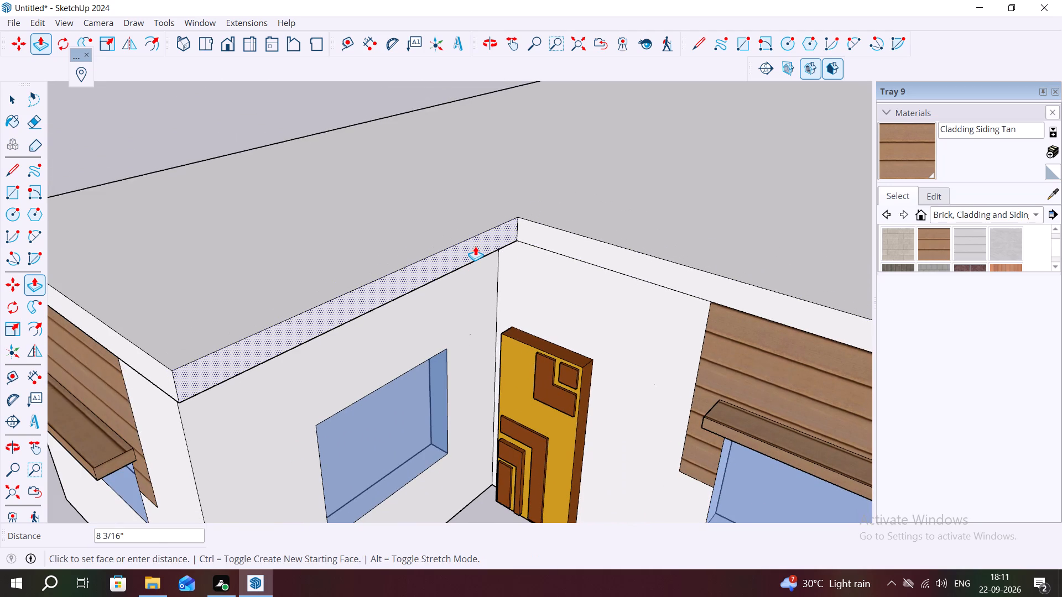
text(6")
key(Return)
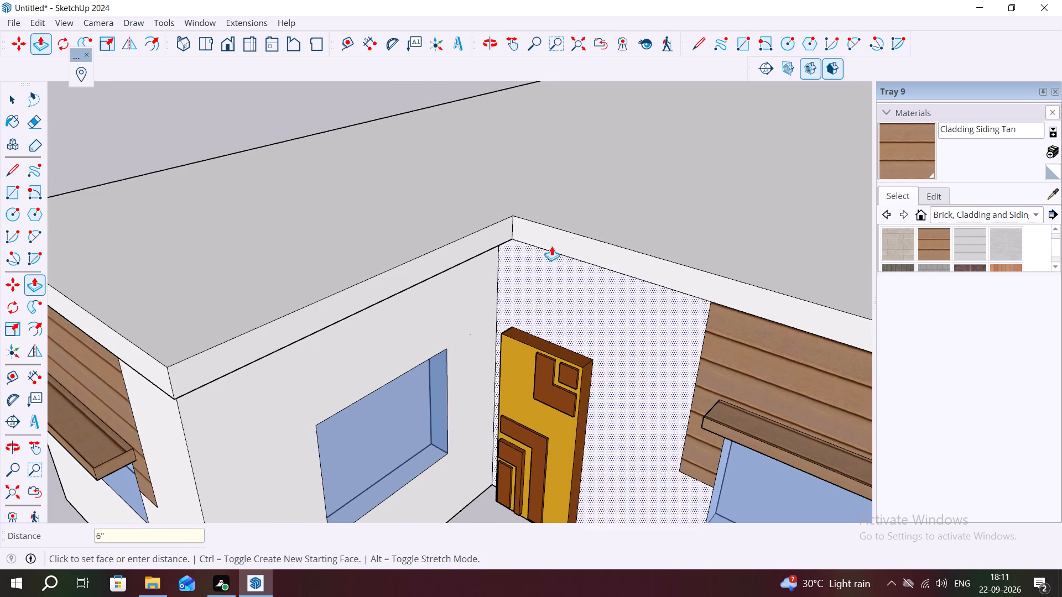
Pull the slab's edge above the door wall outward by 7" so it overhangs the wall.
double_click(577, 238)
middle_drag(533, 244, 543, 160)
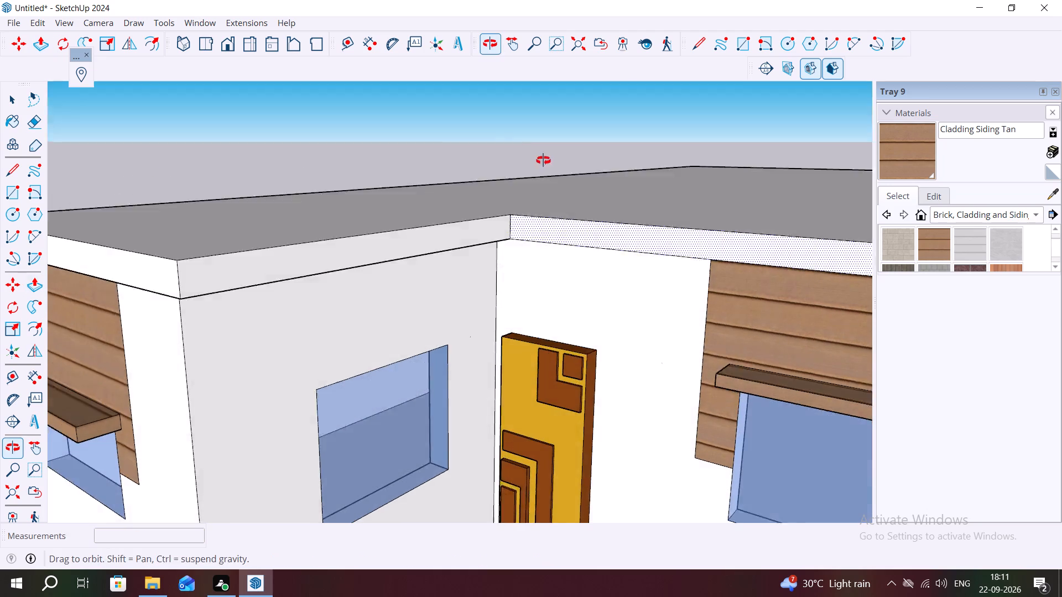
middle_drag(543, 160, 546, 148)
middle_drag(532, 202, 509, 48)
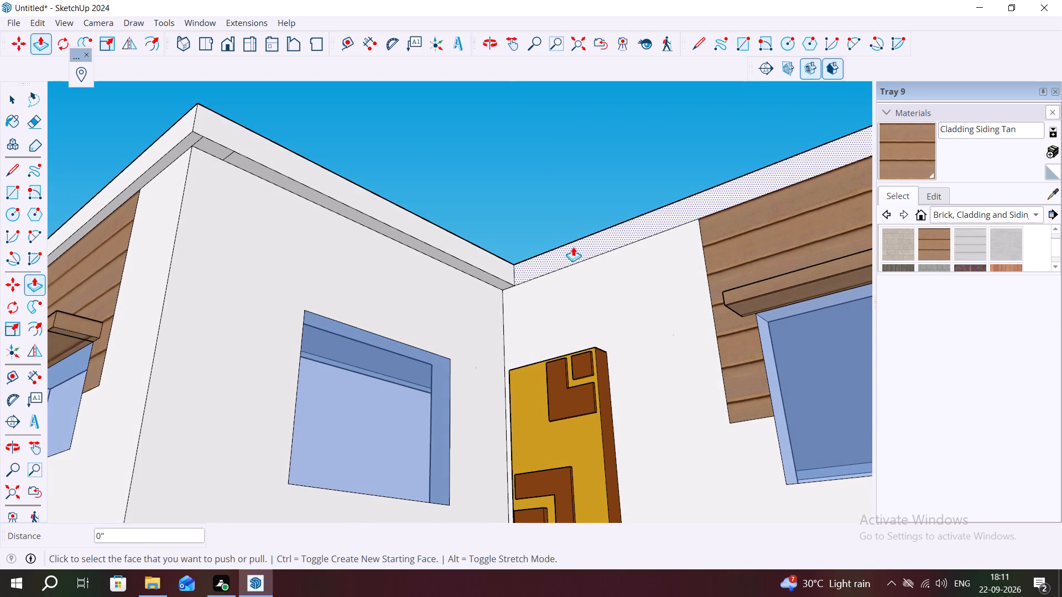
click(573, 247)
click(536, 257)
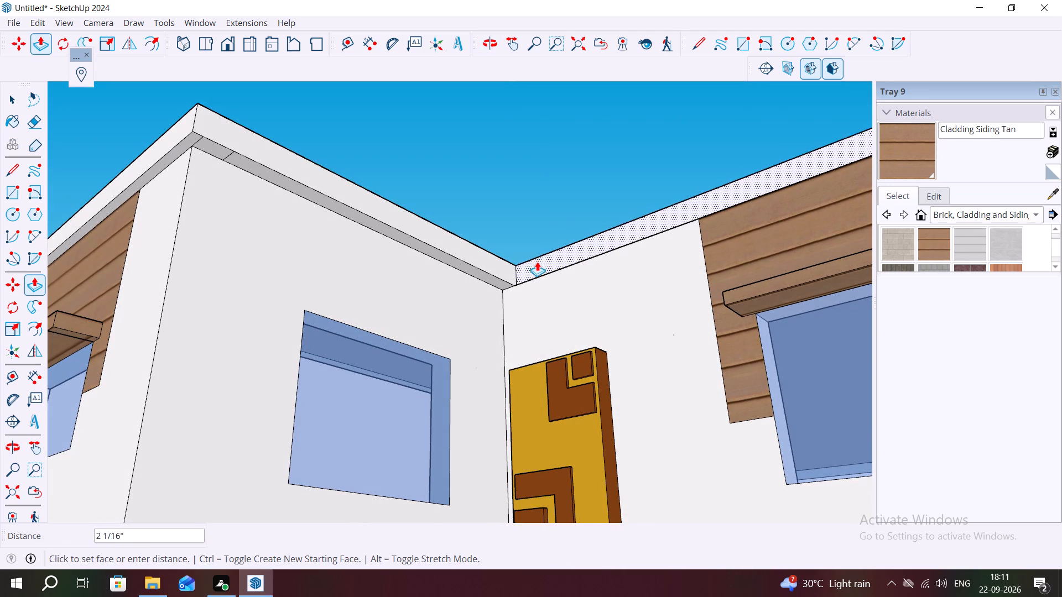
scroll(527, 263, up, 3)
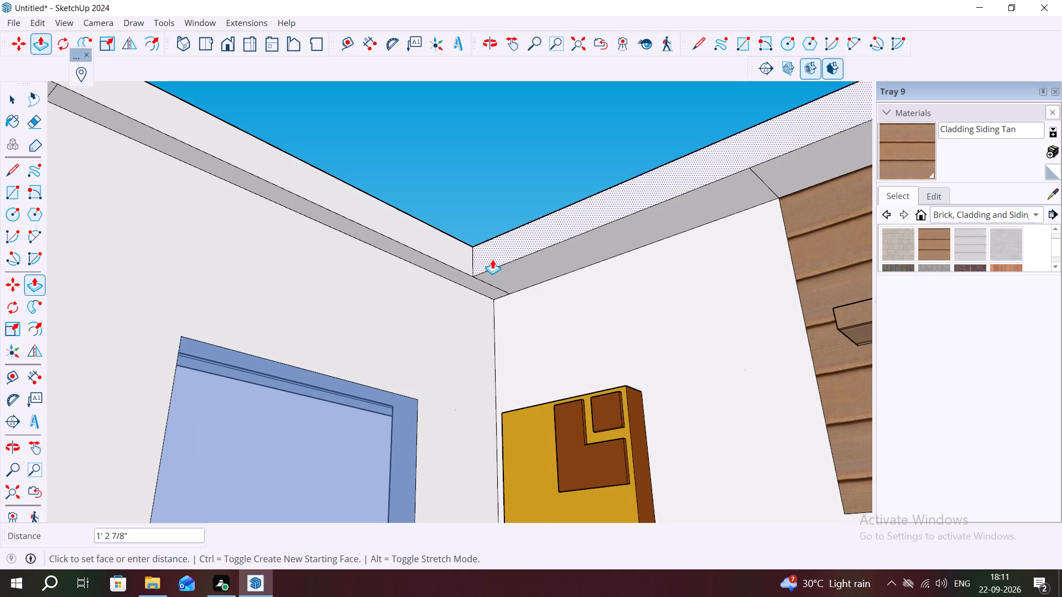
text(7")
key(Return)
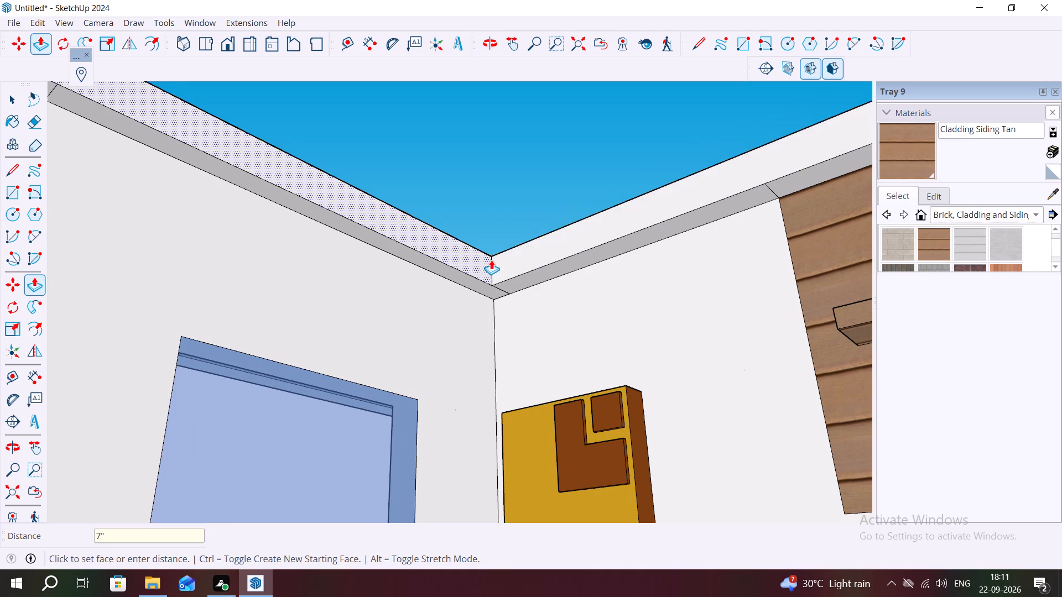
Pull the slab's edge above the long windowless side wall outward by about 8 3/4", close to the wall's outer face.
middle_drag(493, 274, 440, 235)
scroll(430, 239, down, 12)
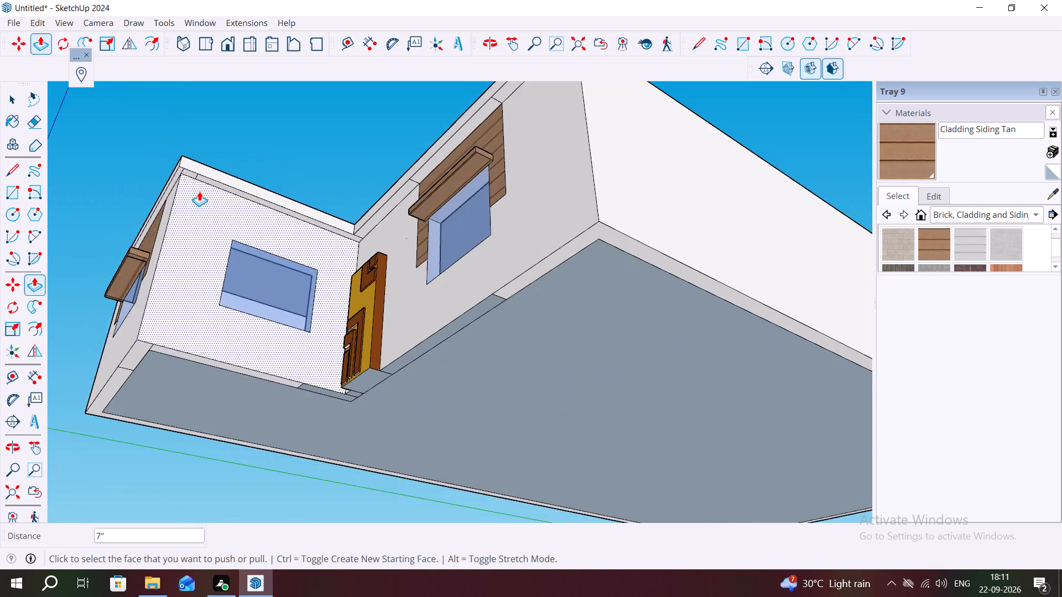
scroll(199, 196, down, 3)
middle_drag(212, 211, 192, 454)
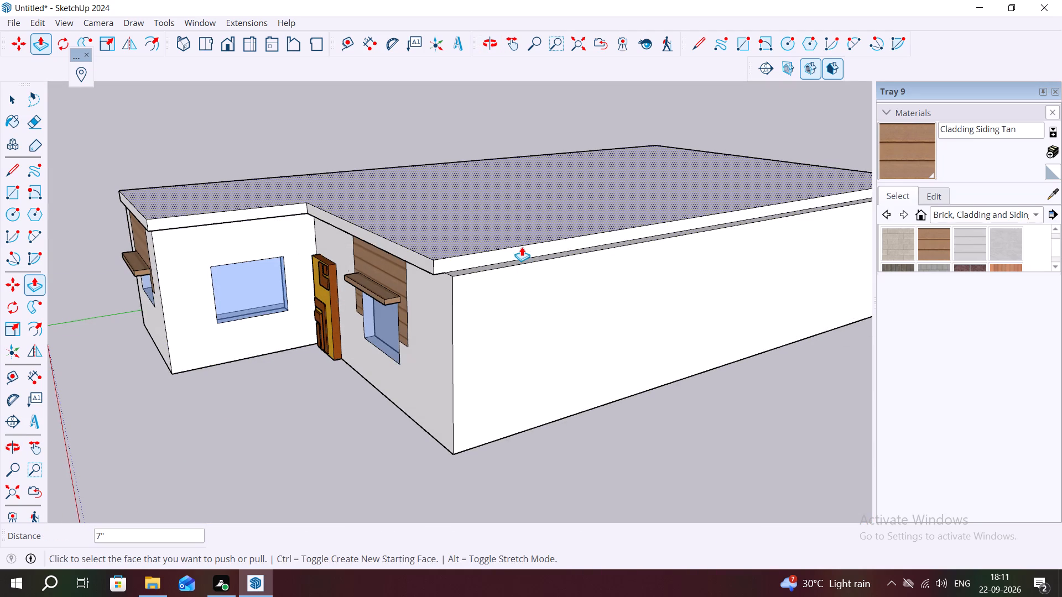
middle_drag(523, 250, 537, 369)
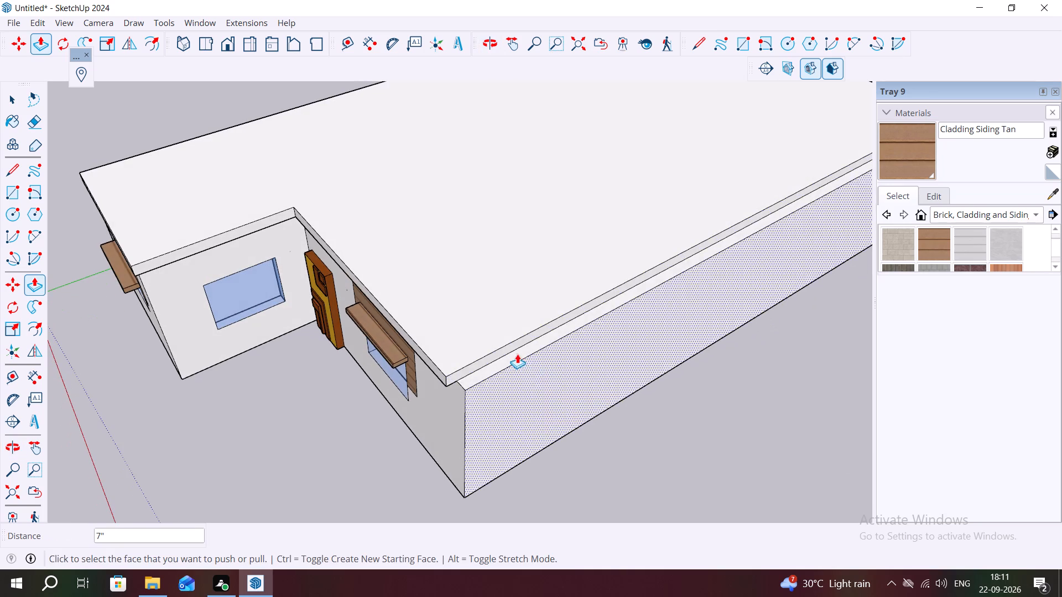
scroll(493, 349, up, 4)
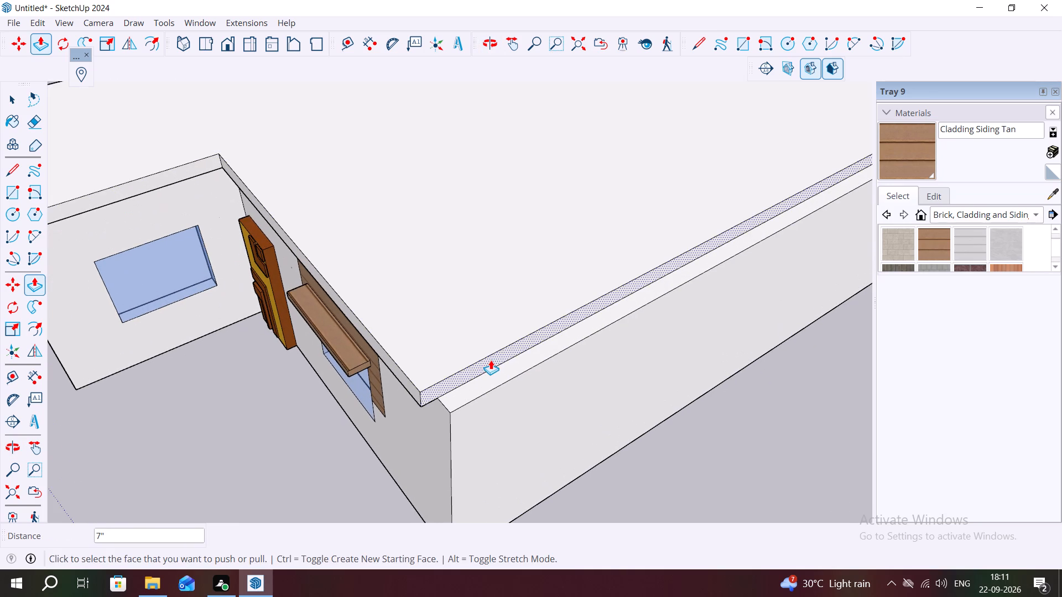
click(491, 360)
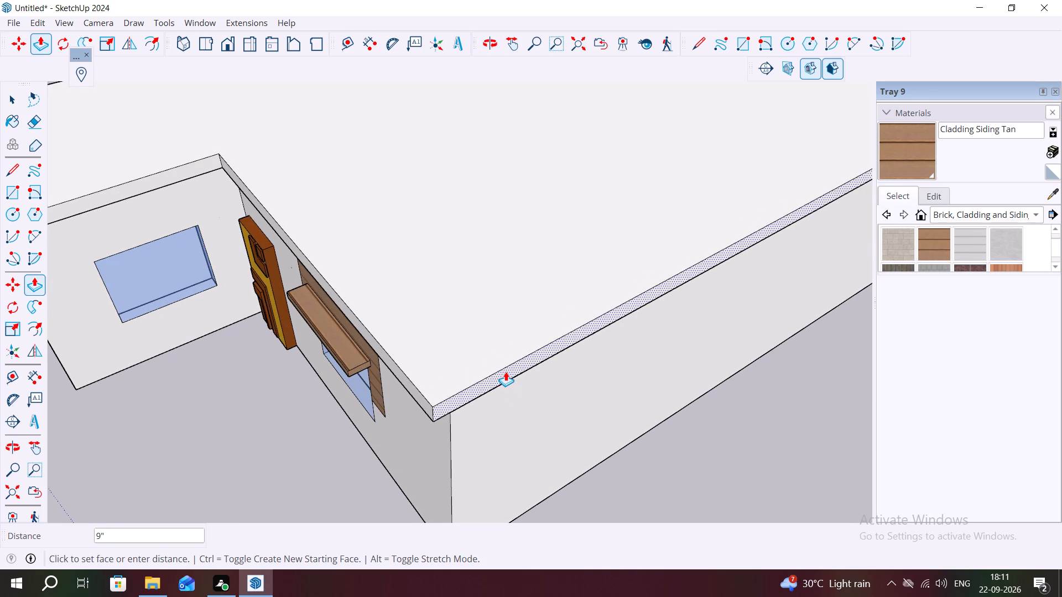
click(506, 371)
Pull the same slab edge outward by another 1/4" to sit flush with the long side wall's outer face.
middle_drag(500, 378, 454, 387)
scroll(439, 387, down, 2)
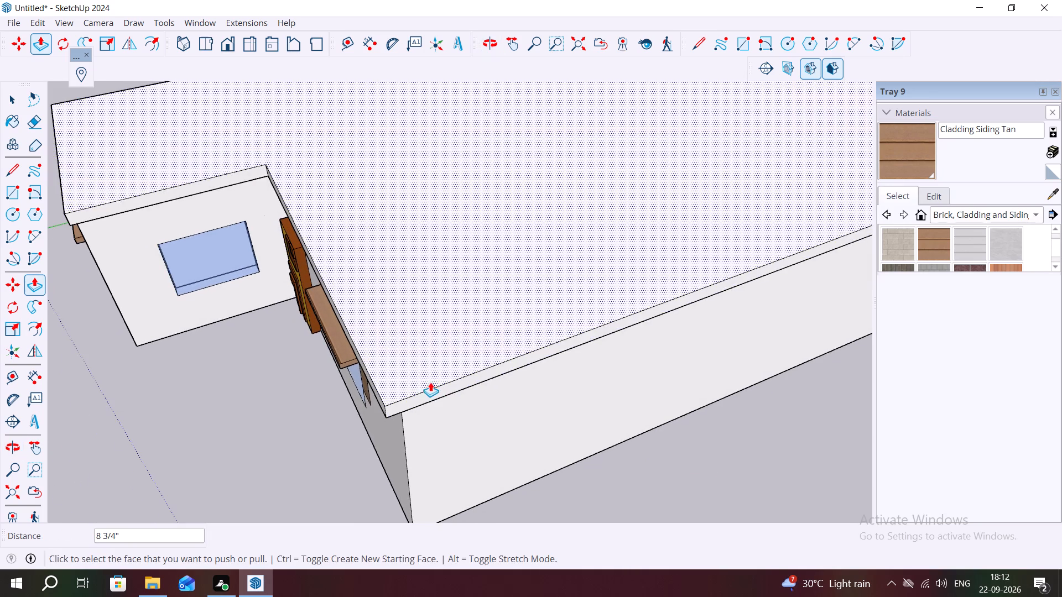
click(436, 389)
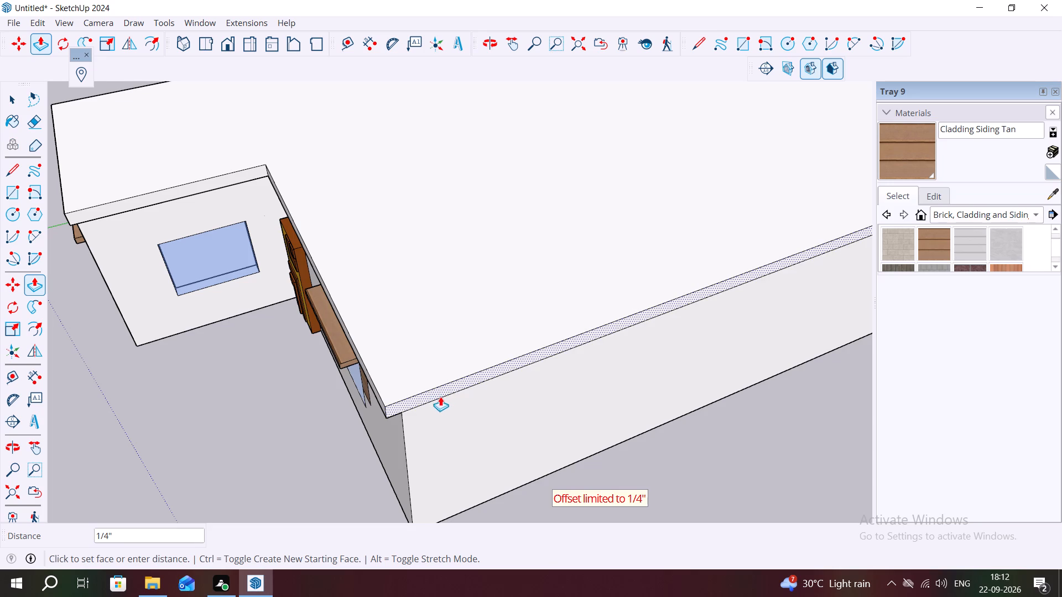
scroll(384, 392, down, 5)
scroll(352, 362, down, 5)
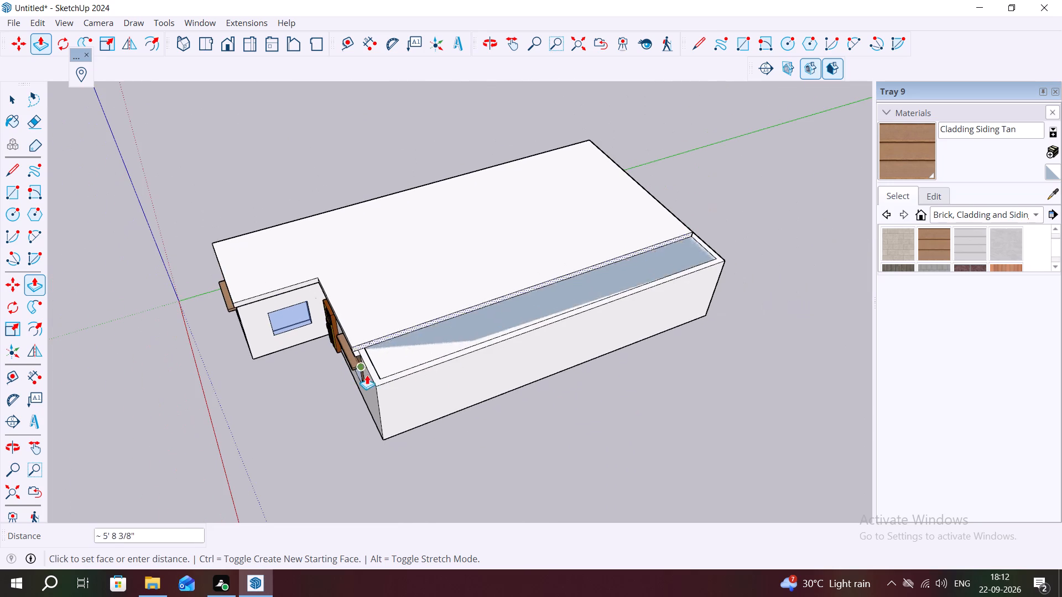
click(406, 416)
Pull the slab's edge above the long windowless side wall outward by 6" so it overhangs the wall.
scroll(391, 384, up, 3)
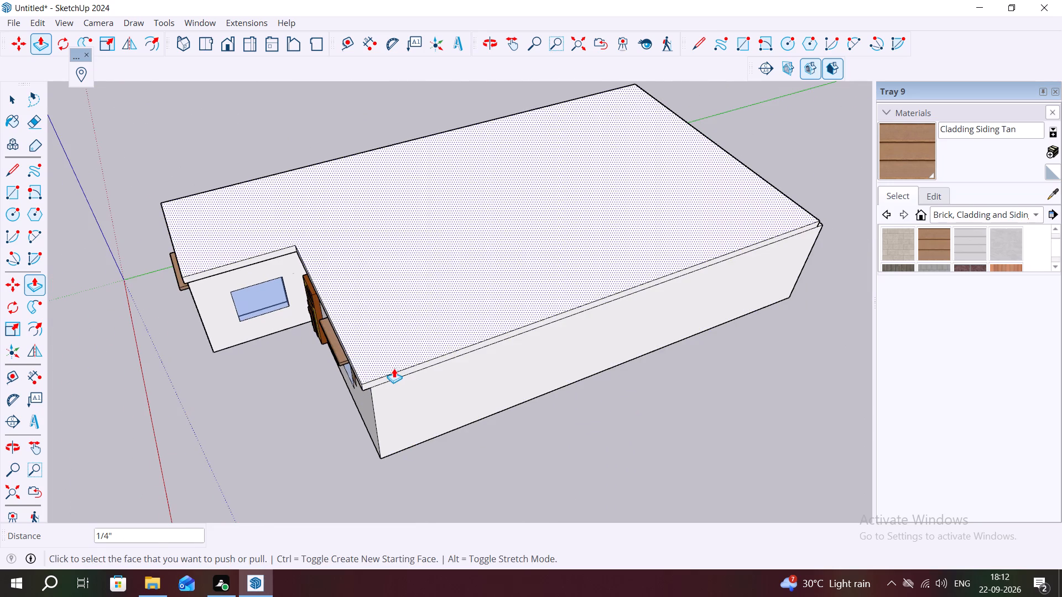
click(400, 371)
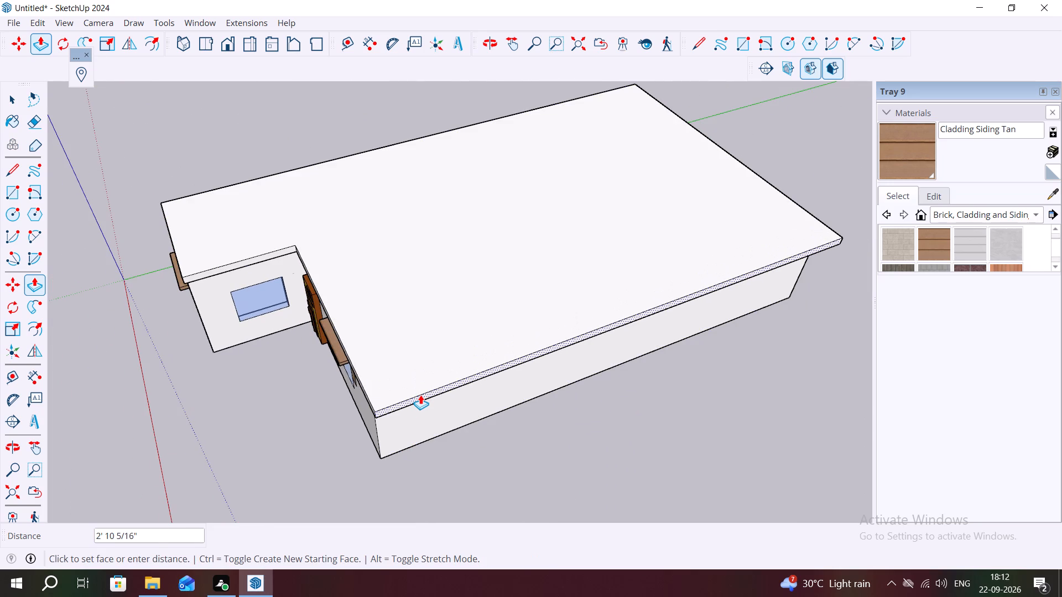
text(6")
key(Return)
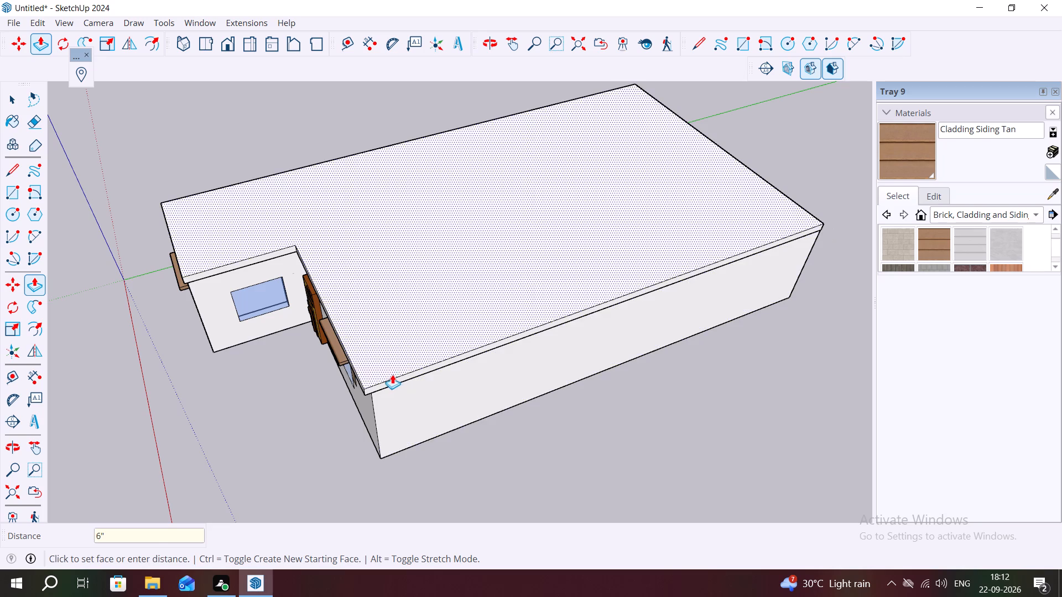
Pull the slab's edge above the long windowless side wall outward by another 6" to widen the overhang.
scroll(392, 375, up, 4)
middle_drag(387, 379, 374, 327)
click(367, 333)
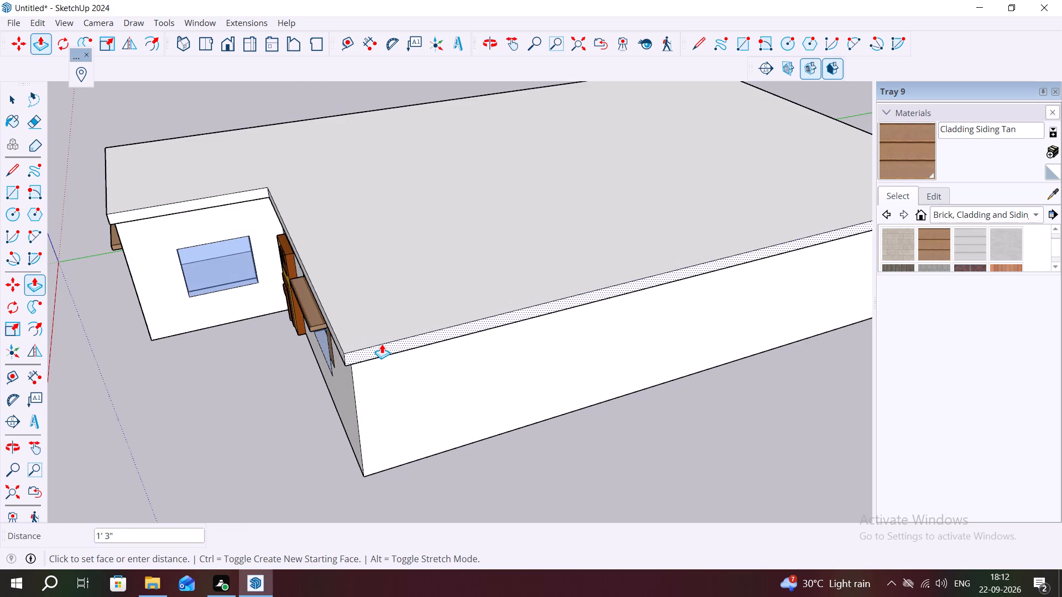
middle_drag(382, 344, 408, 141)
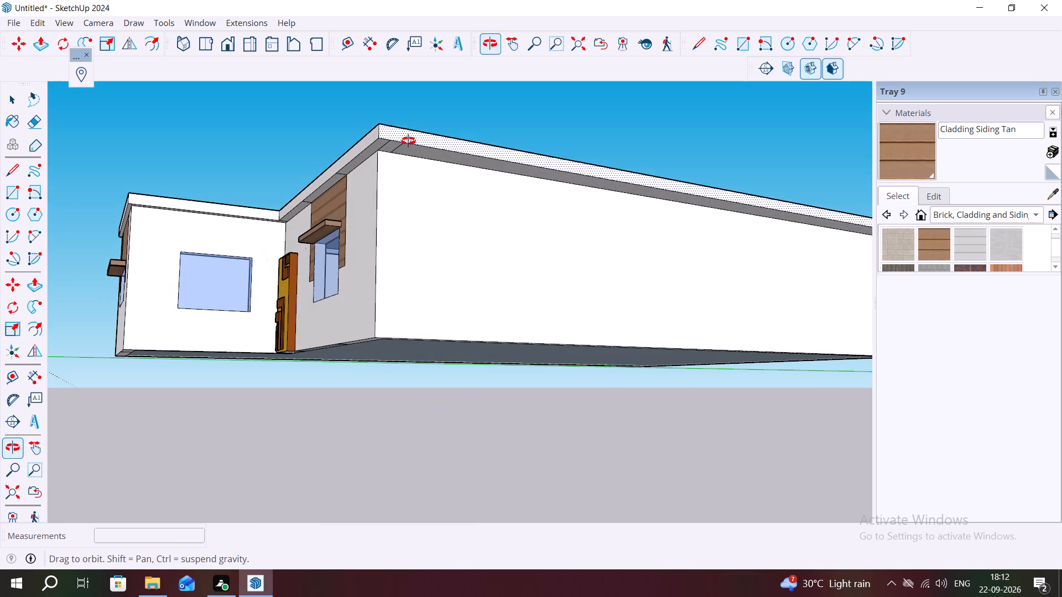
middle_drag(408, 141, 409, 140)
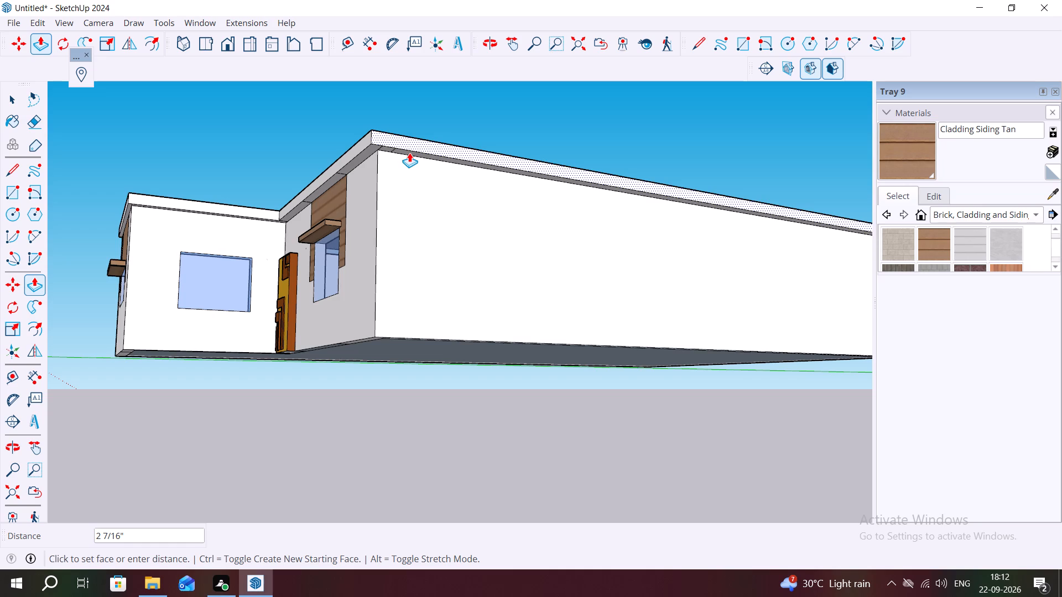
key(6)
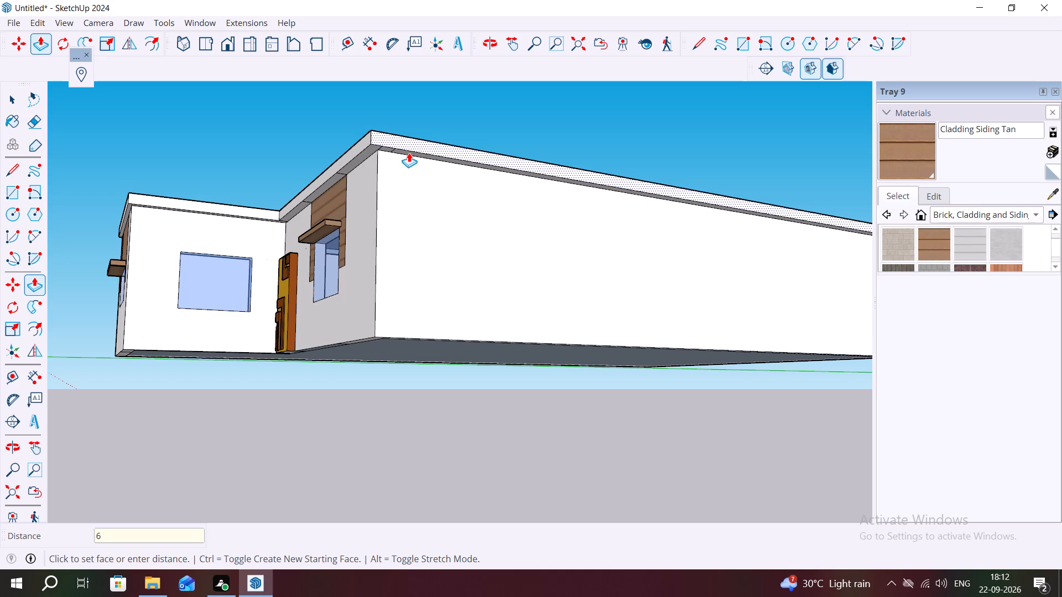
key(shift+quotedbl)
key(Return)
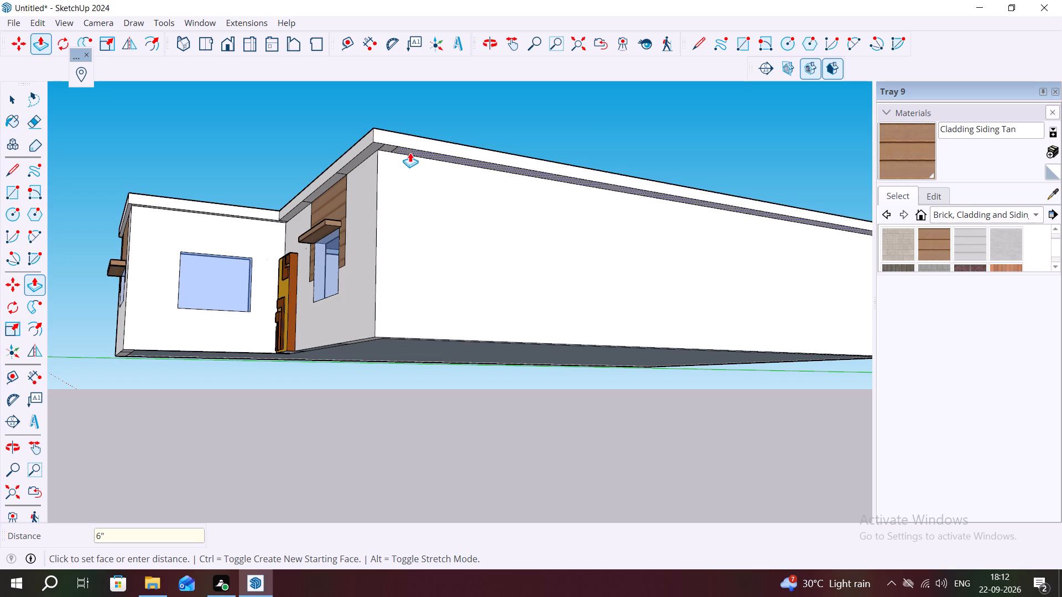
Pull the slab's edge above the short plain rear wall outward by 9", flush with the wall's outer face.
middle_drag(409, 148, 374, 401)
scroll(290, 244, down, 17)
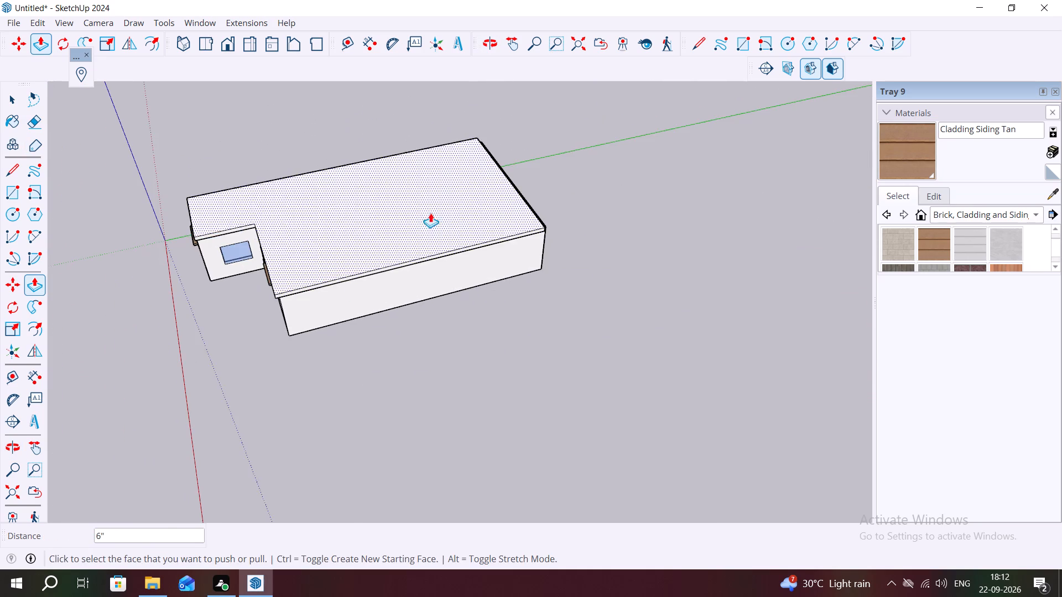
middle_drag(473, 206, 344, 312)
middle_drag(538, 211, 384, 158)
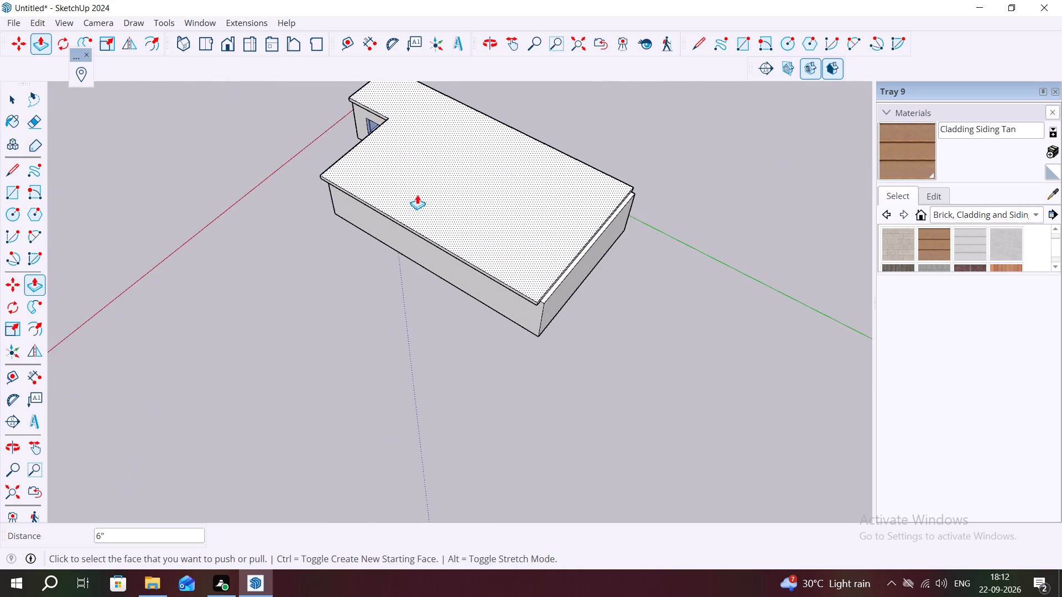
scroll(417, 195, down, 2)
scroll(539, 259, up, 3)
middle_drag(549, 244, 446, 206)
scroll(539, 233, up, 3)
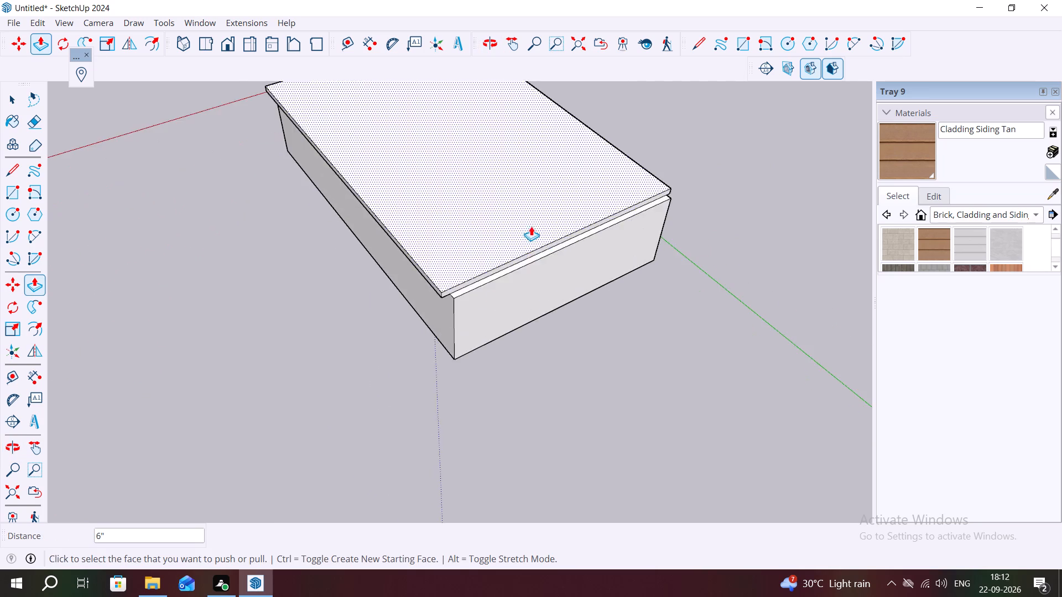
scroll(531, 226, up, 4)
scroll(478, 235, up, 3)
click(496, 266)
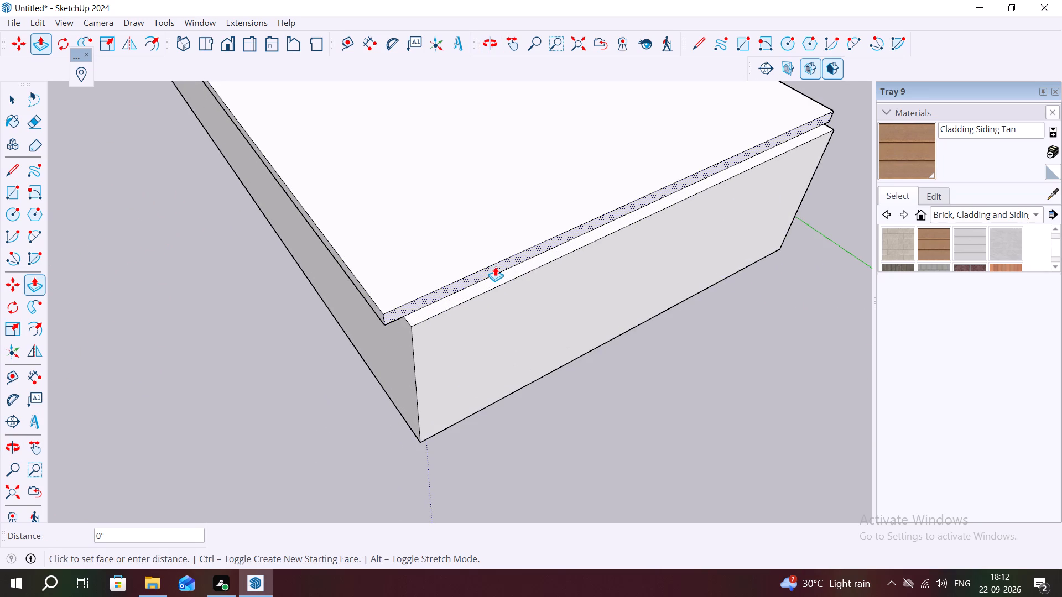
click(507, 280)
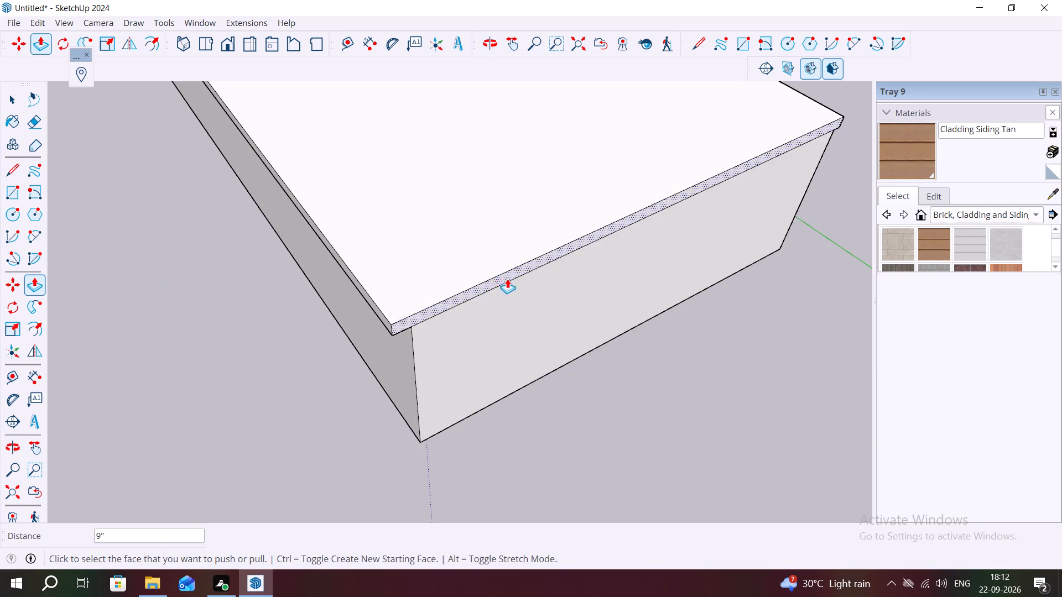
Pull the slab's edge above the rear wall outward by 6" so it overhangs the wall.
click(504, 274)
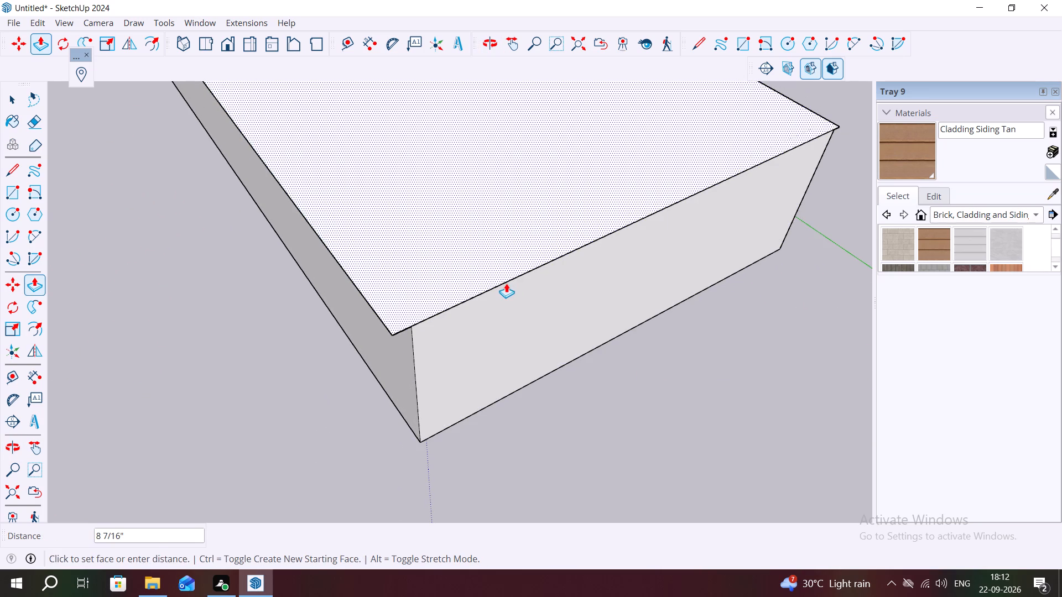
key(Escape)
scroll(484, 280, up, 1)
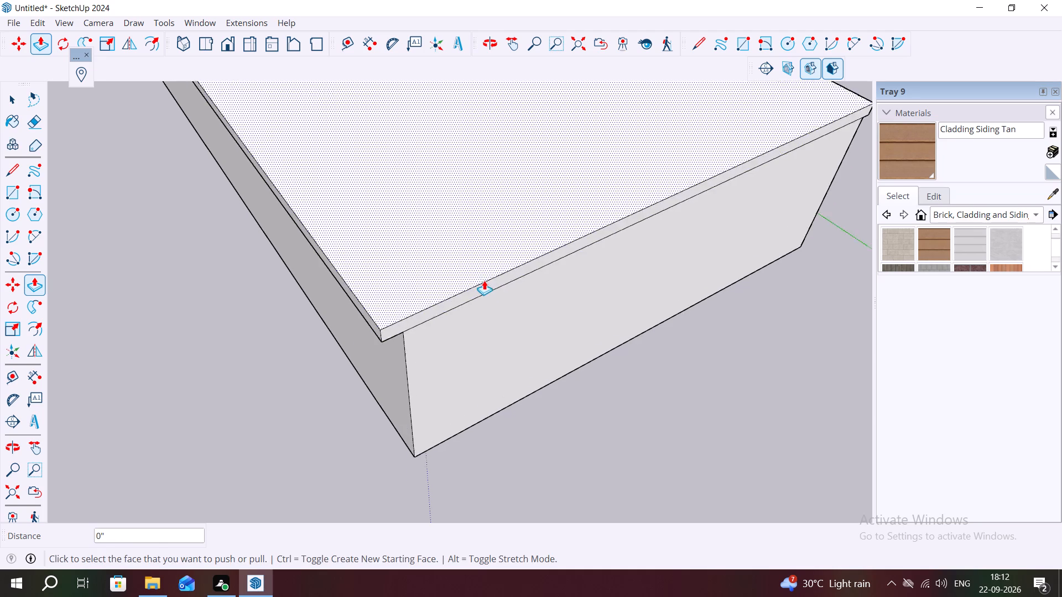
scroll(484, 280, up, 1)
click(479, 287)
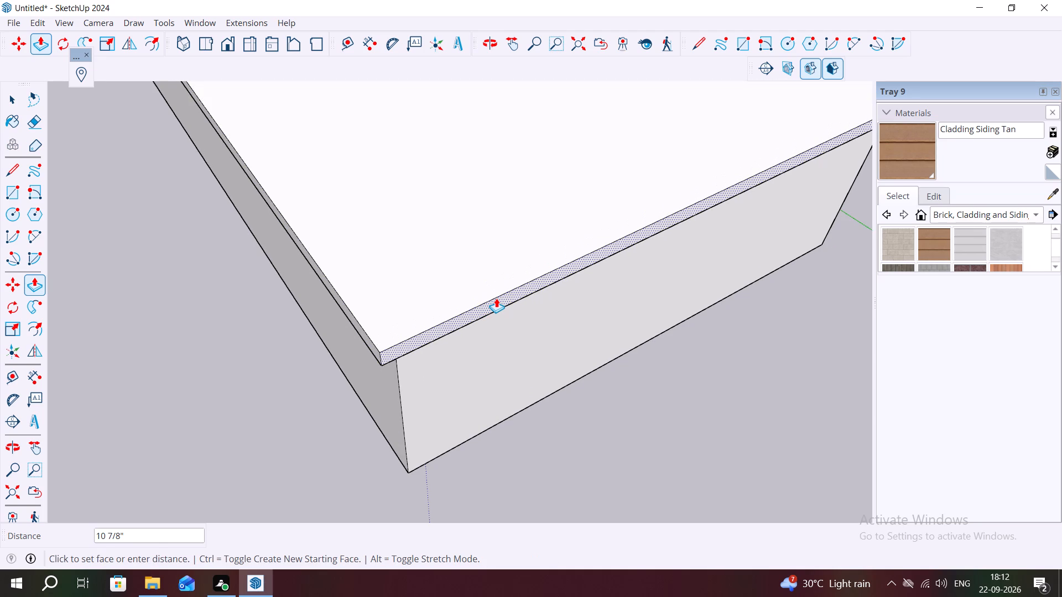
key(6)
key(shift+quotedbl)
key(Return)
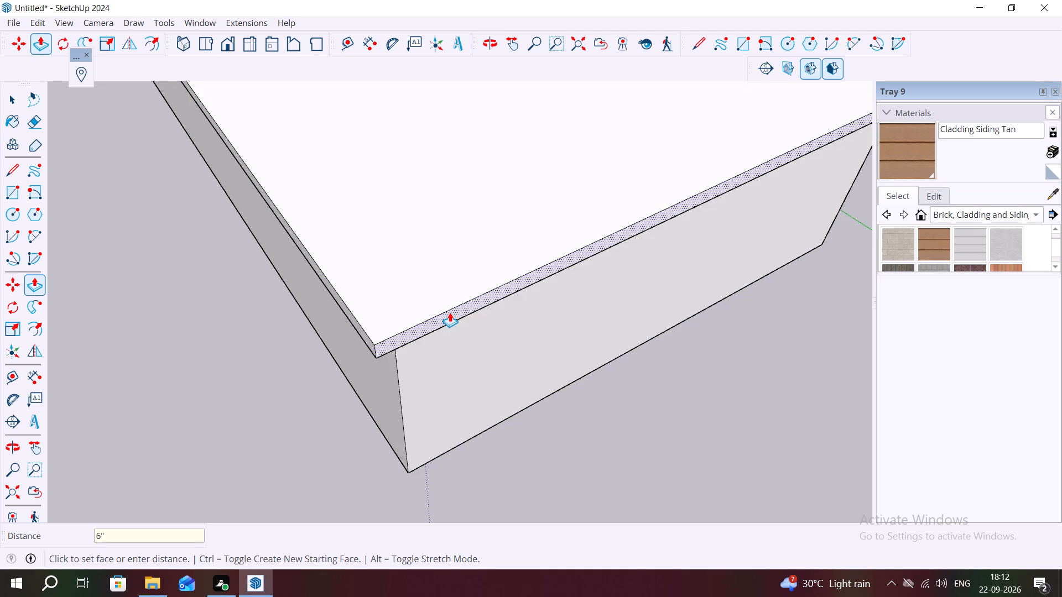
Pull the slab's edge above the rear wall outward by another 6" to widen the overhang.
click(450, 312)
text(6")
key(Return)
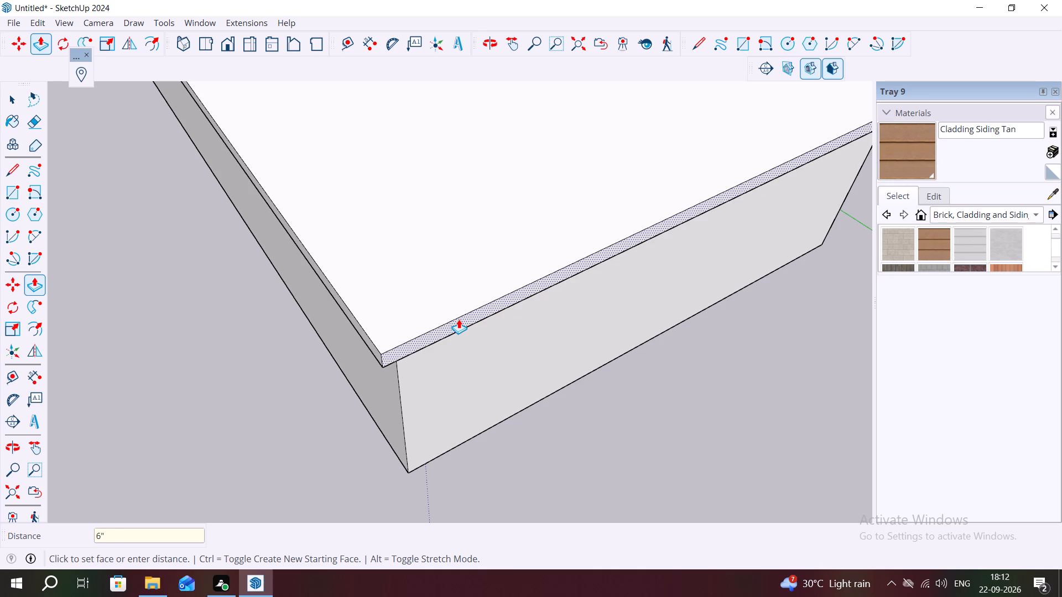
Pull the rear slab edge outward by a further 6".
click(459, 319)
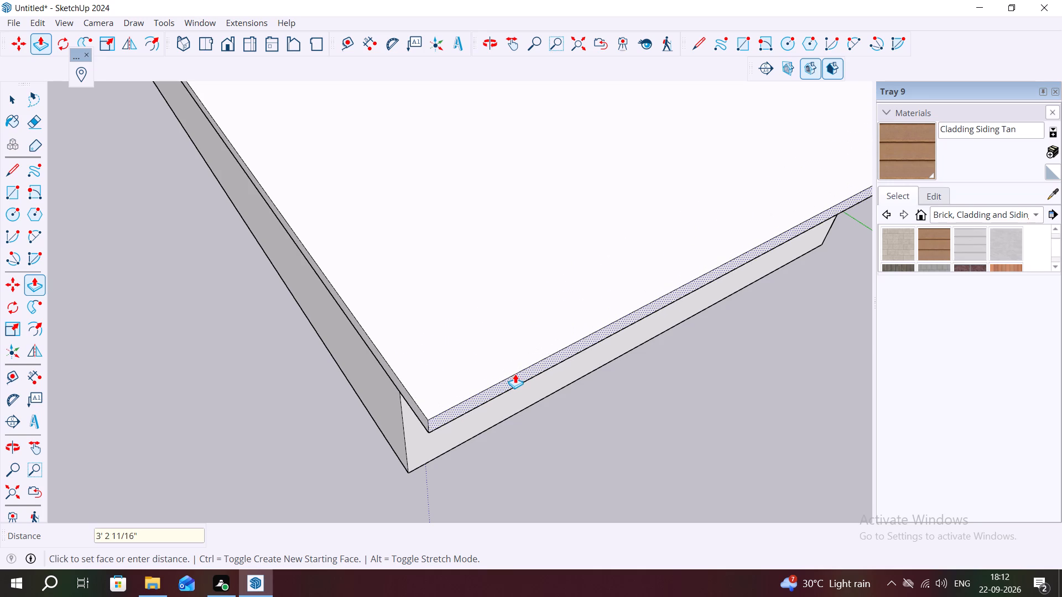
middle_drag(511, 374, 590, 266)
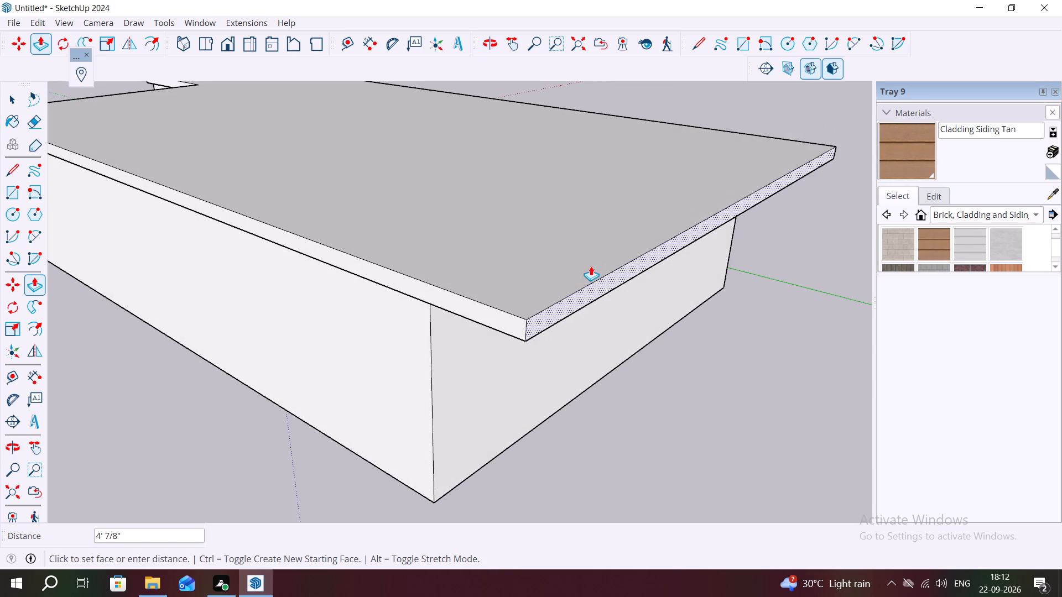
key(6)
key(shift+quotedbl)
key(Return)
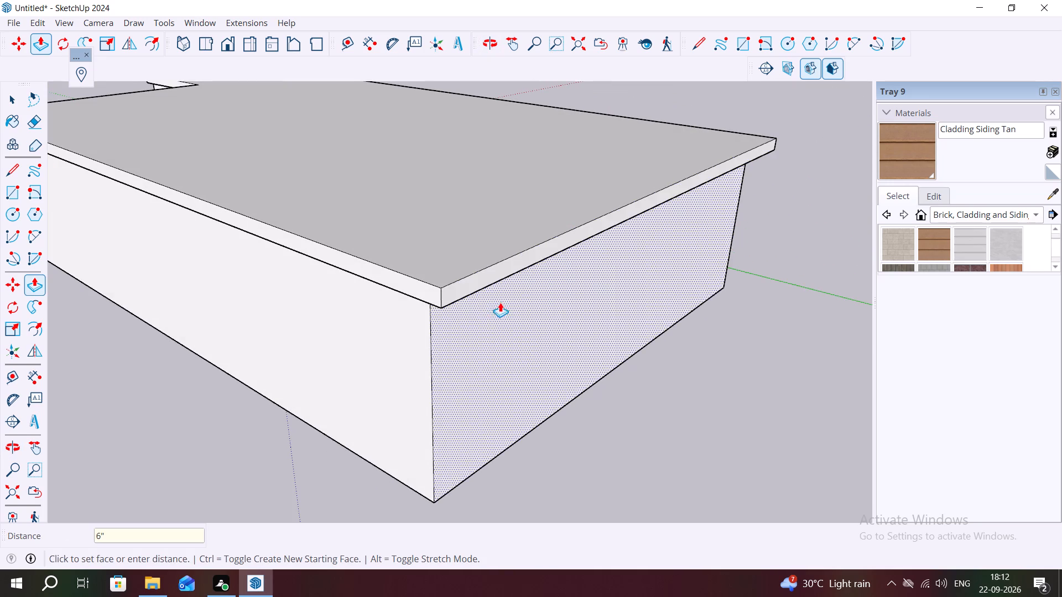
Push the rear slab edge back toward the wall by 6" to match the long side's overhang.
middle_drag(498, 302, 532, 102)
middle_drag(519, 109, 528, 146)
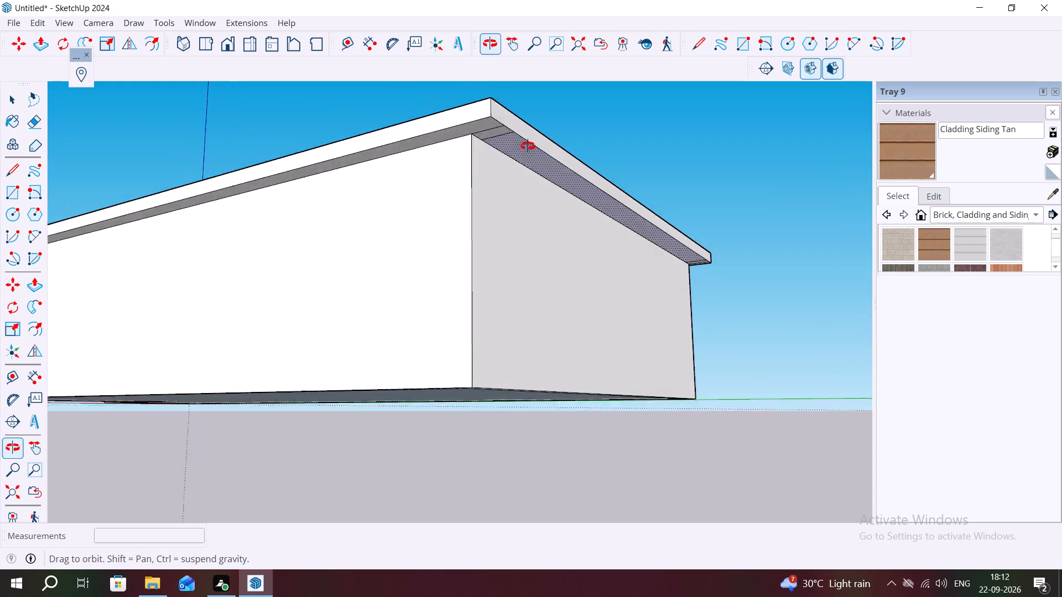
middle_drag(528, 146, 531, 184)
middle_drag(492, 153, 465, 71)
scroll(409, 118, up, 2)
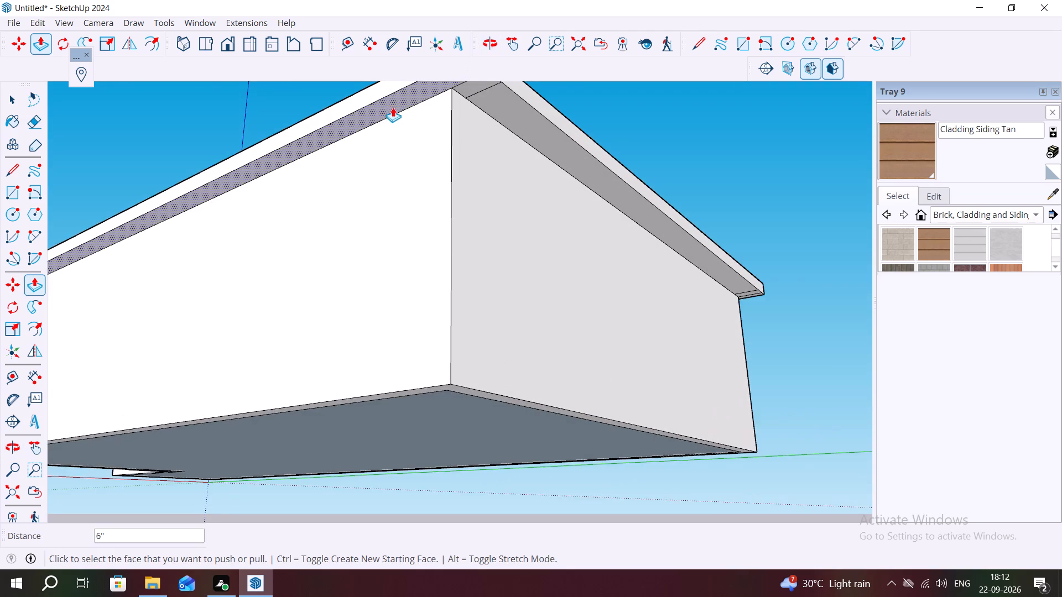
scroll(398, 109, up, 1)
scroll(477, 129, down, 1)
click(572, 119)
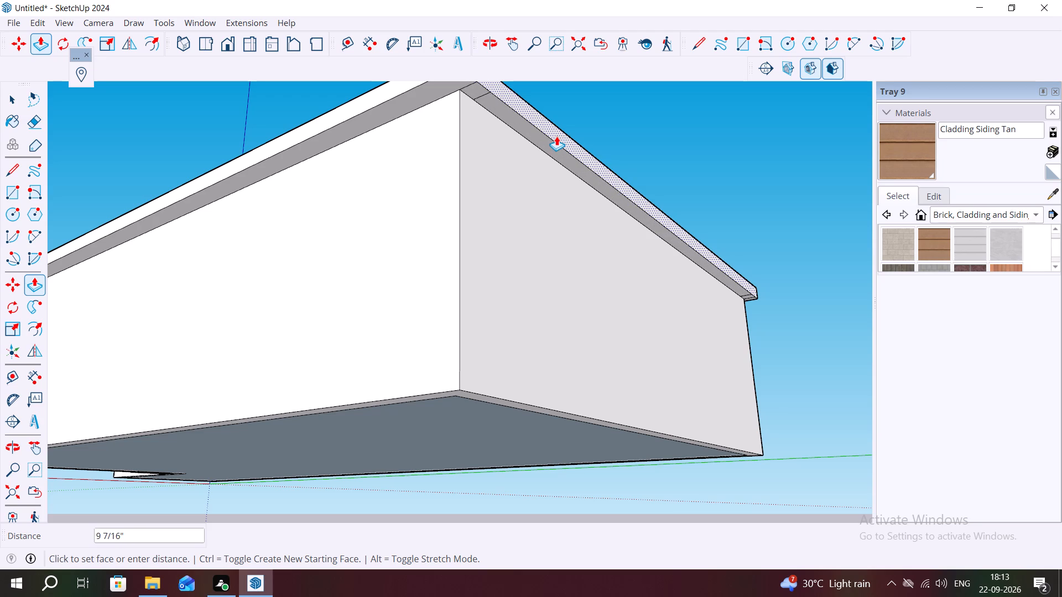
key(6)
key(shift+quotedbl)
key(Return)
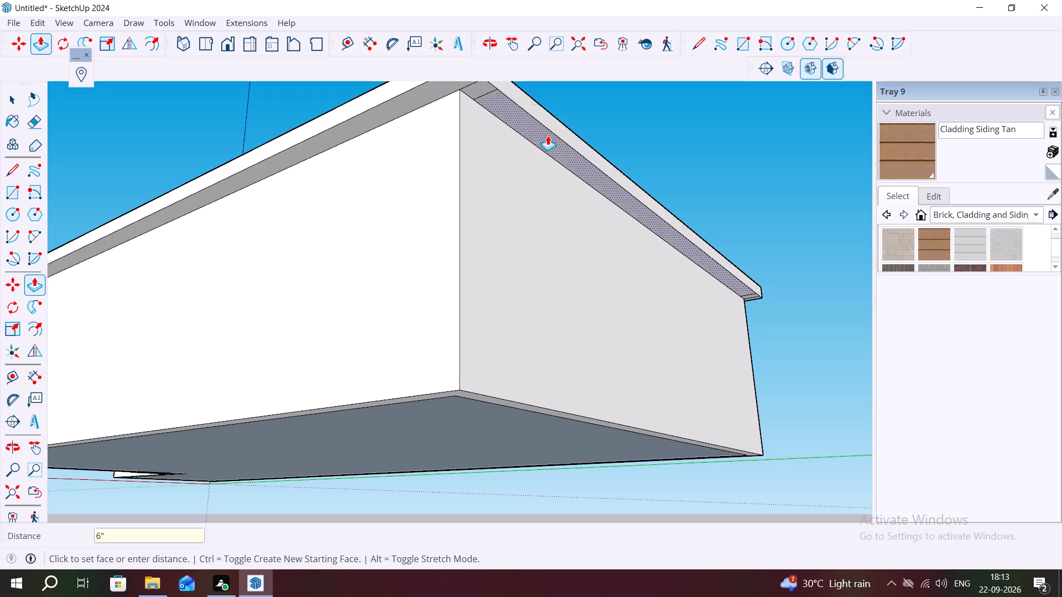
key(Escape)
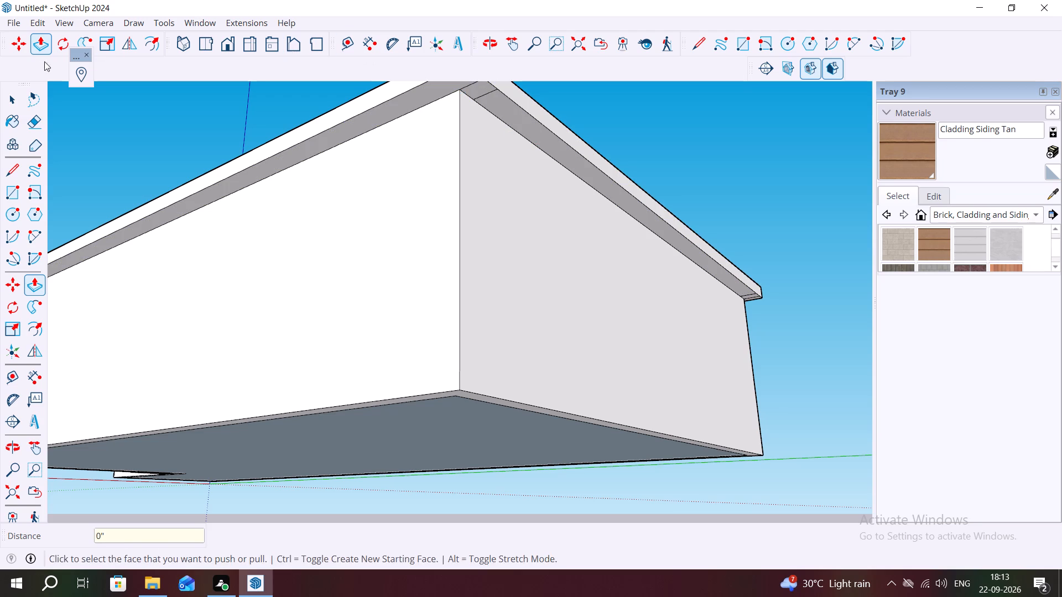
Erase the two leftover seam lines on the slab's underside at the rear corner of the house.
click(26, 118)
scroll(516, 327, down, 4)
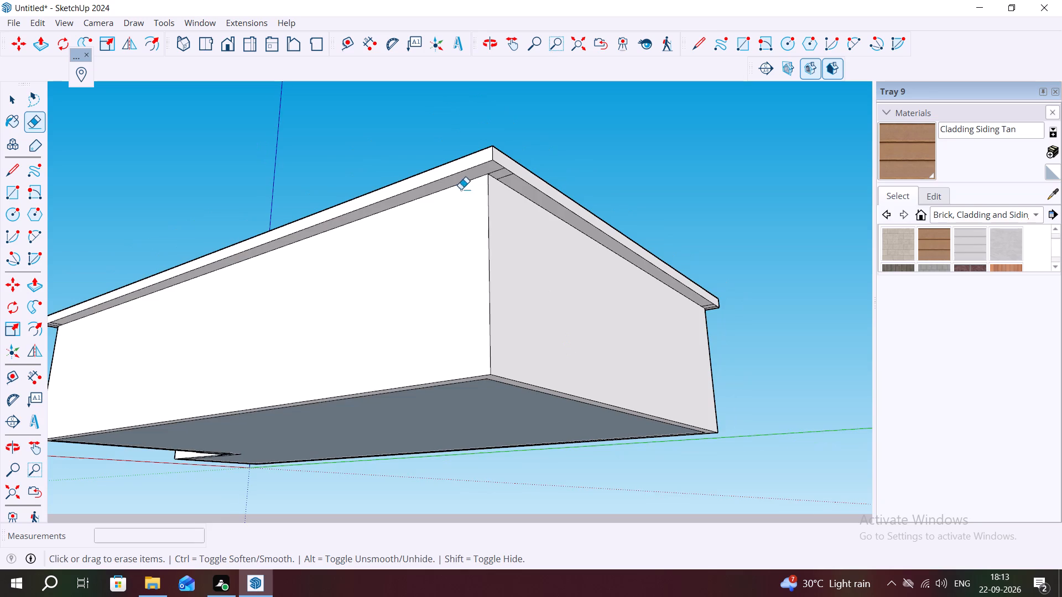
scroll(466, 185, up, 17)
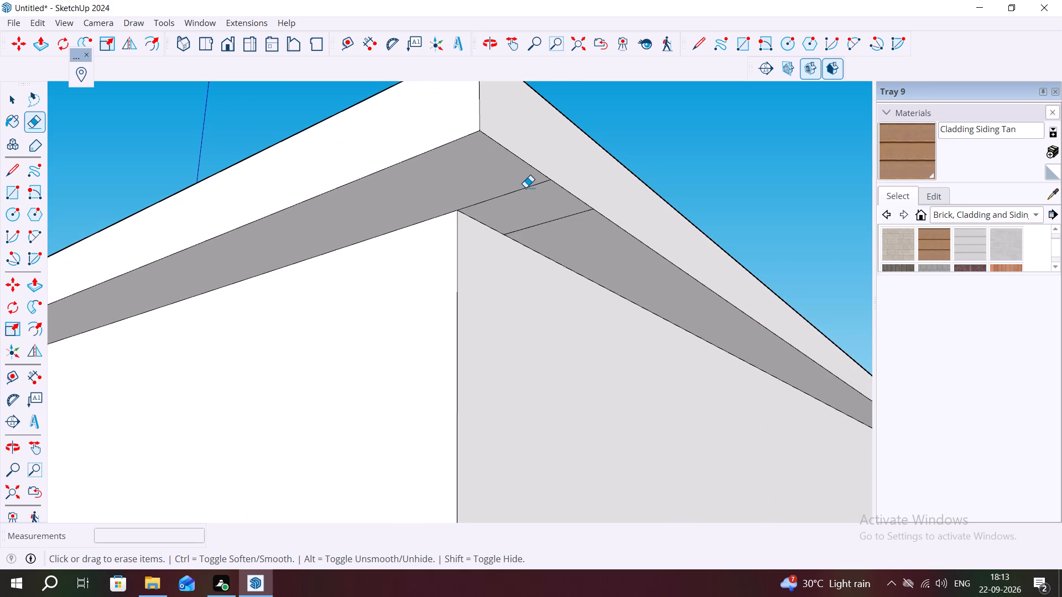
click(527, 188)
click(551, 222)
Erase the two leftover seam lines on the slab's underside at the recessed wing's outer front corner.
scroll(552, 213, down, 11)
scroll(749, 279, down, 3)
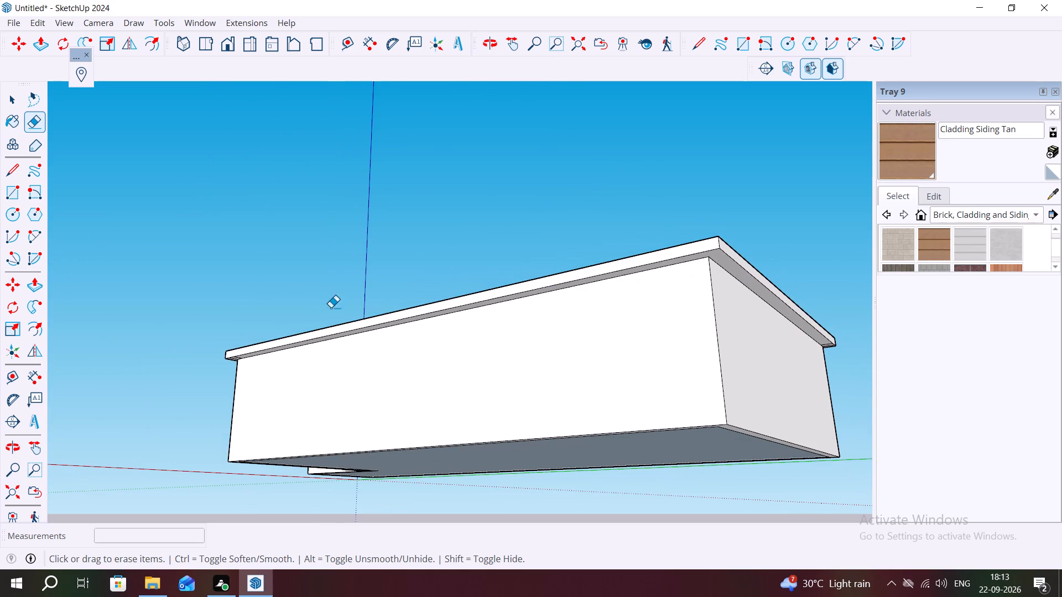
middle_drag(237, 359, 556, 370)
scroll(431, 335, up, 4)
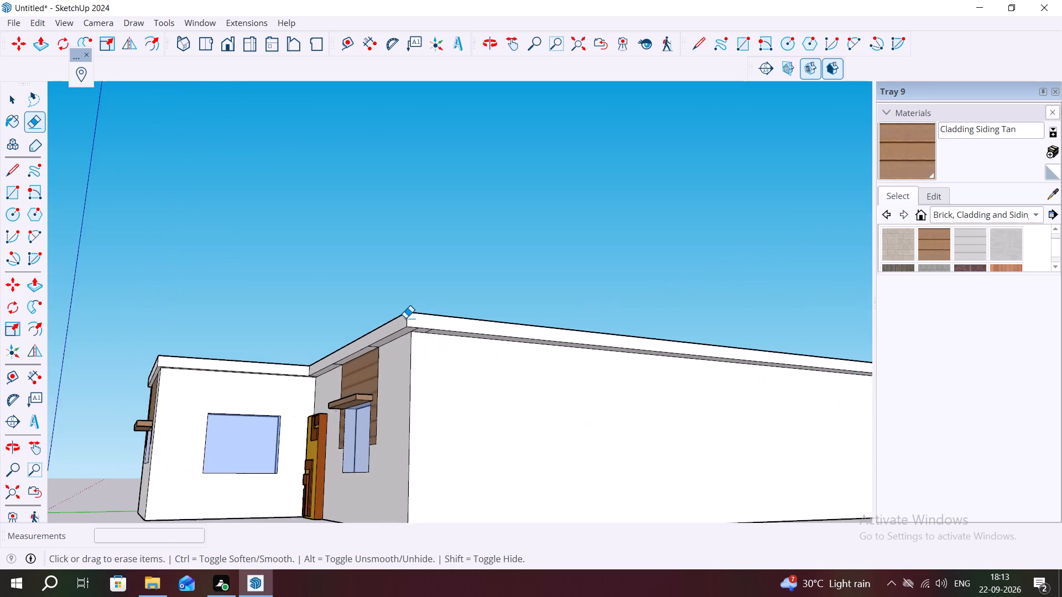
scroll(405, 318, up, 7)
middle_drag(396, 338, 417, 266)
scroll(424, 253, up, 6)
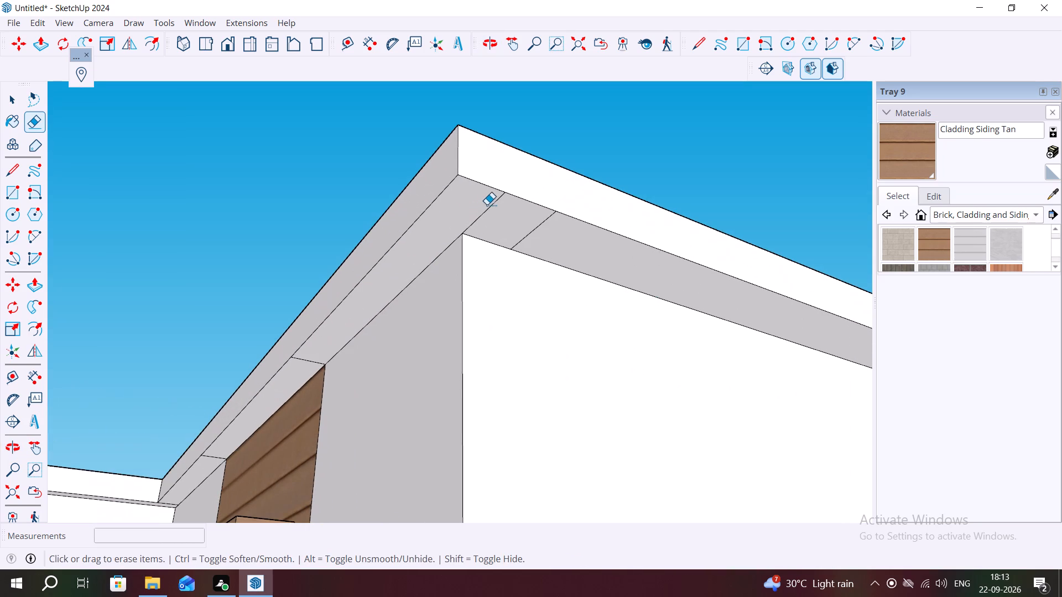
click(489, 205)
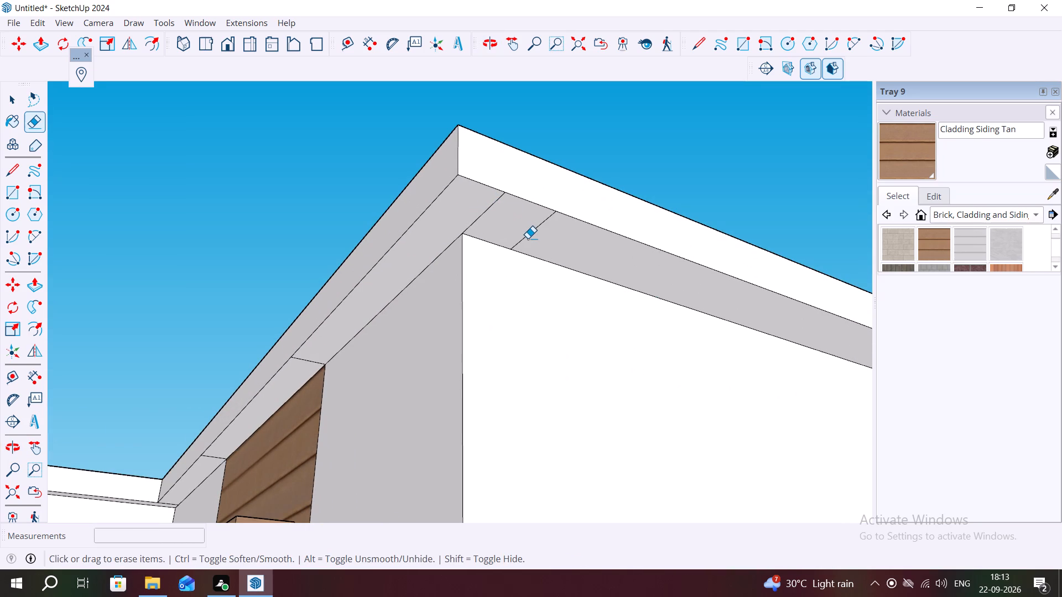
click(528, 238)
click(491, 208)
Erase the two seam lines on the slab's underside above the ends of the recessed wing's siding panel.
middle_drag(445, 228, 631, 262)
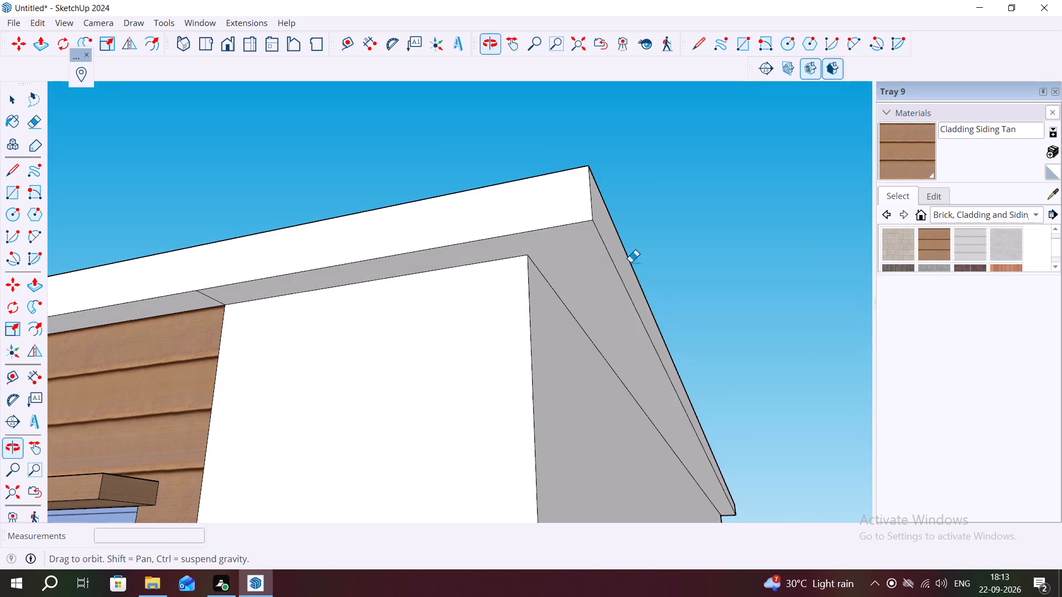
scroll(212, 282, down, 2)
scroll(550, 306, down, 4)
scroll(219, 321, up, 2)
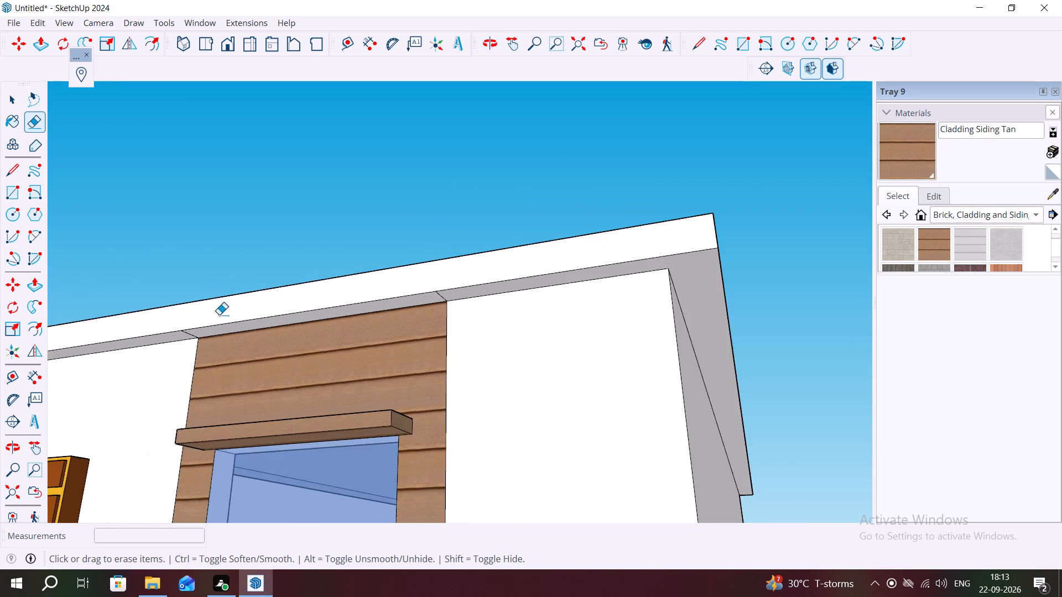
scroll(219, 315, up, 6)
middle_drag(116, 313, 197, 209)
scroll(141, 325, up, 6)
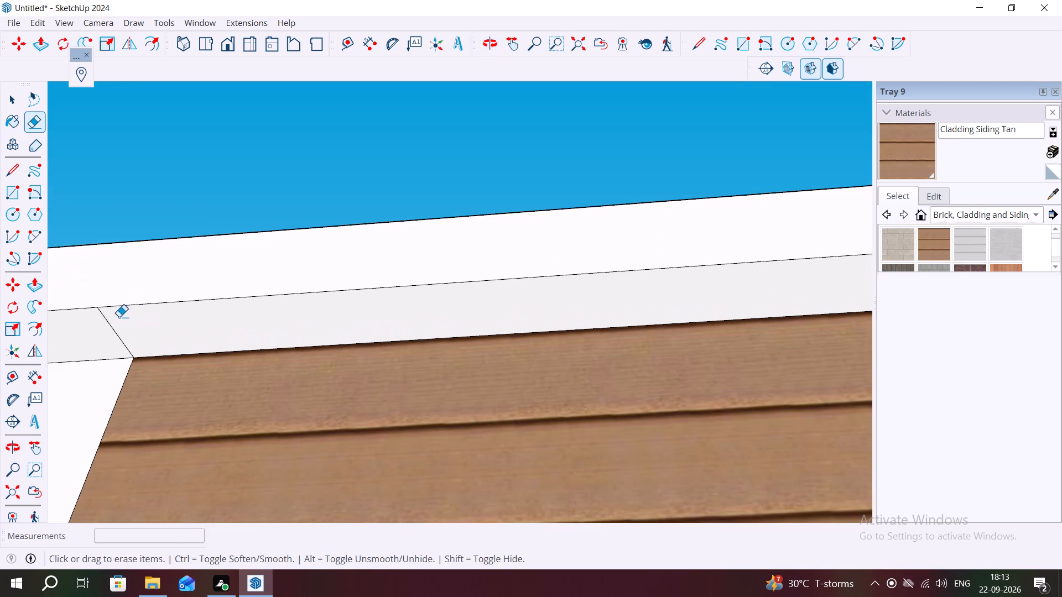
click(107, 318)
scroll(122, 325, down, 3)
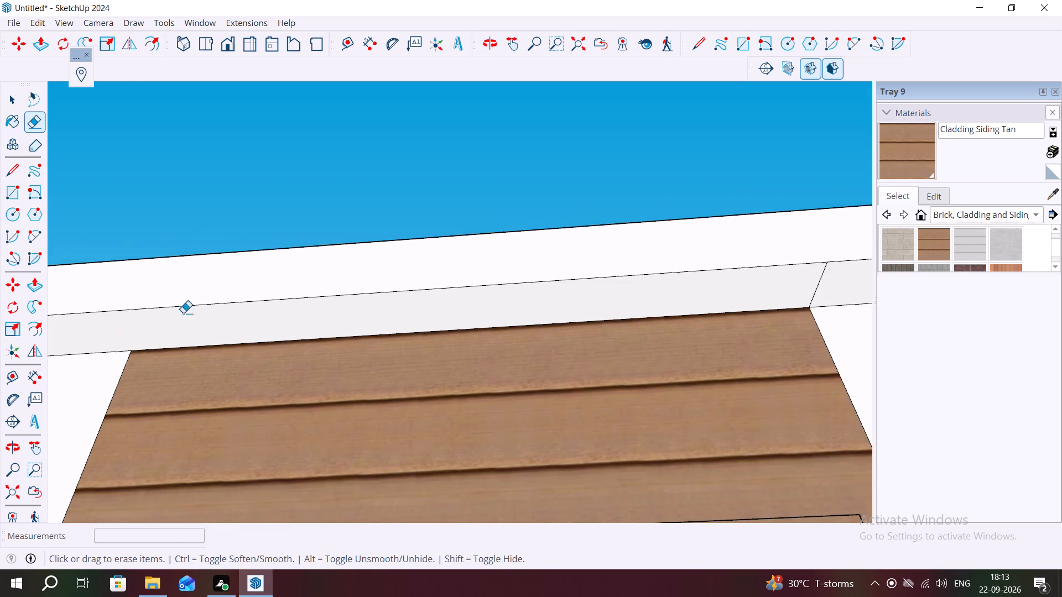
scroll(207, 340, down, 2)
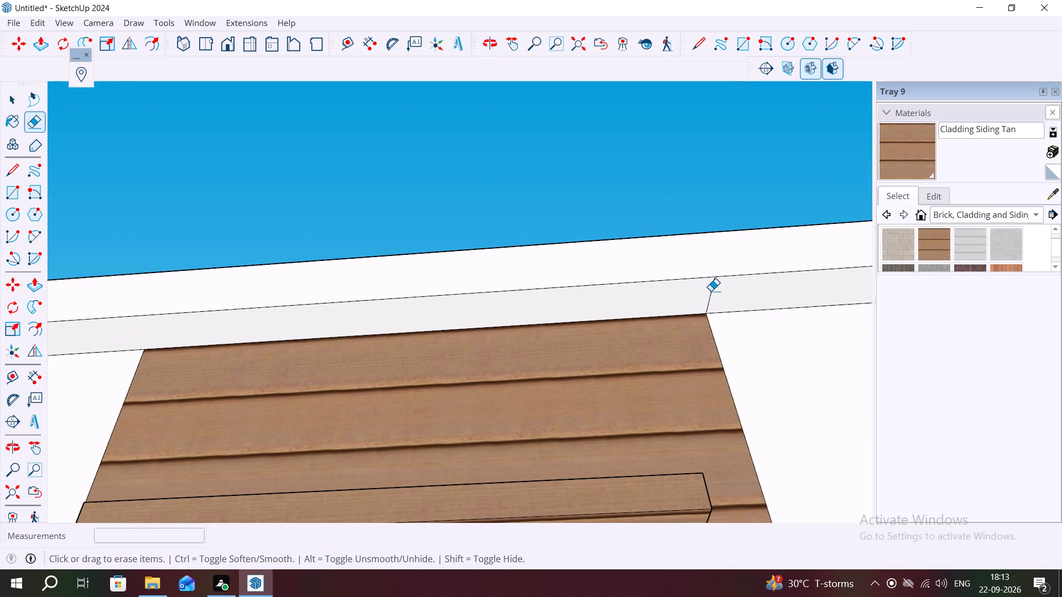
click(711, 291)
Erase the three leftover seam lines on the slab's underside along the projecting wing's return wall beside the door.
scroll(695, 325, down, 12)
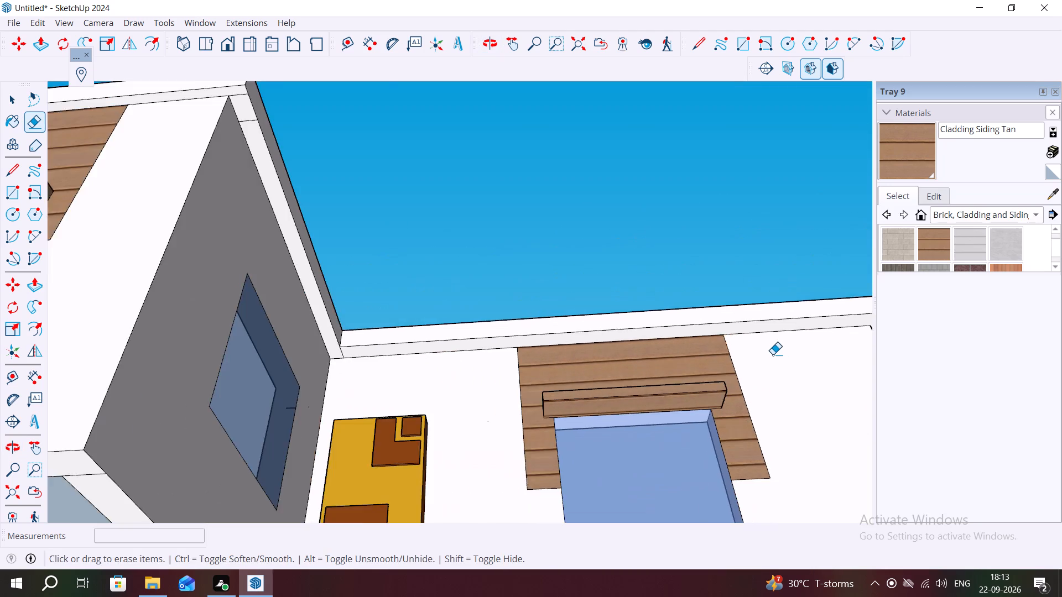
scroll(773, 354, down, 3)
scroll(367, 166, up, 7)
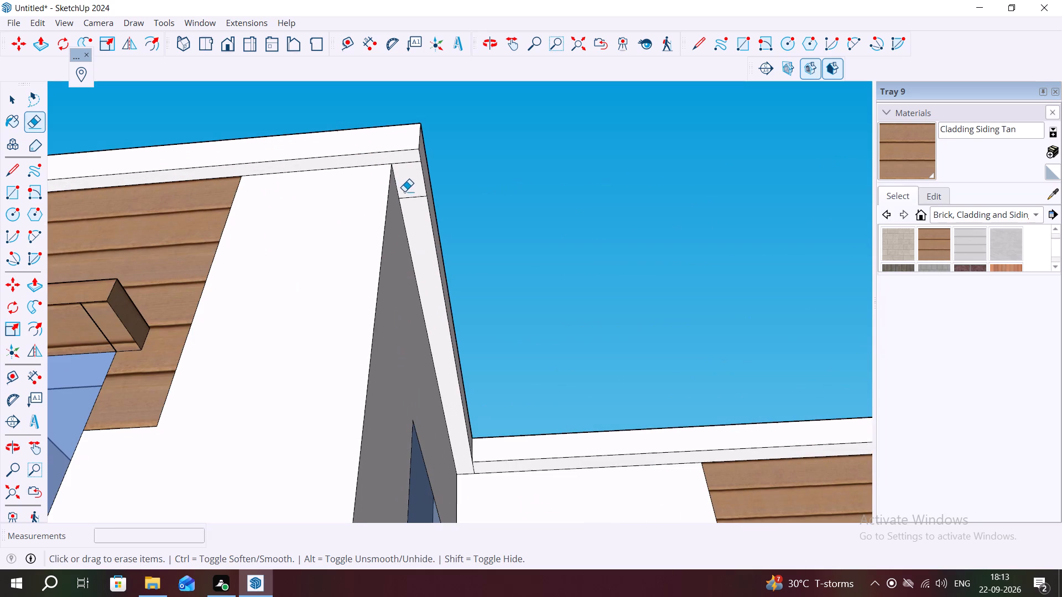
click(414, 195)
scroll(461, 463, up, 13)
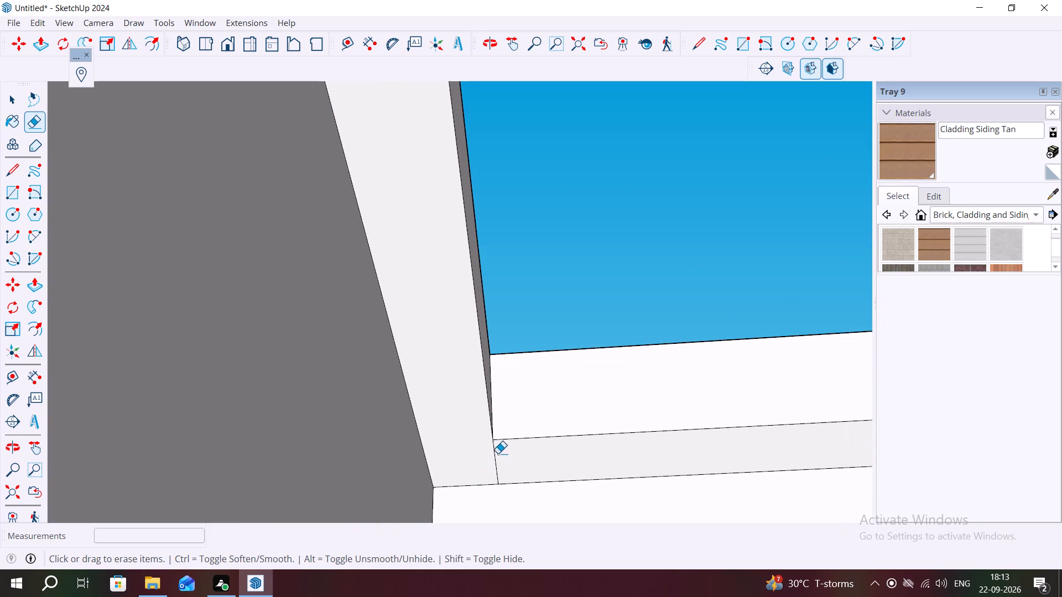
click(494, 451)
scroll(444, 381, down, 13)
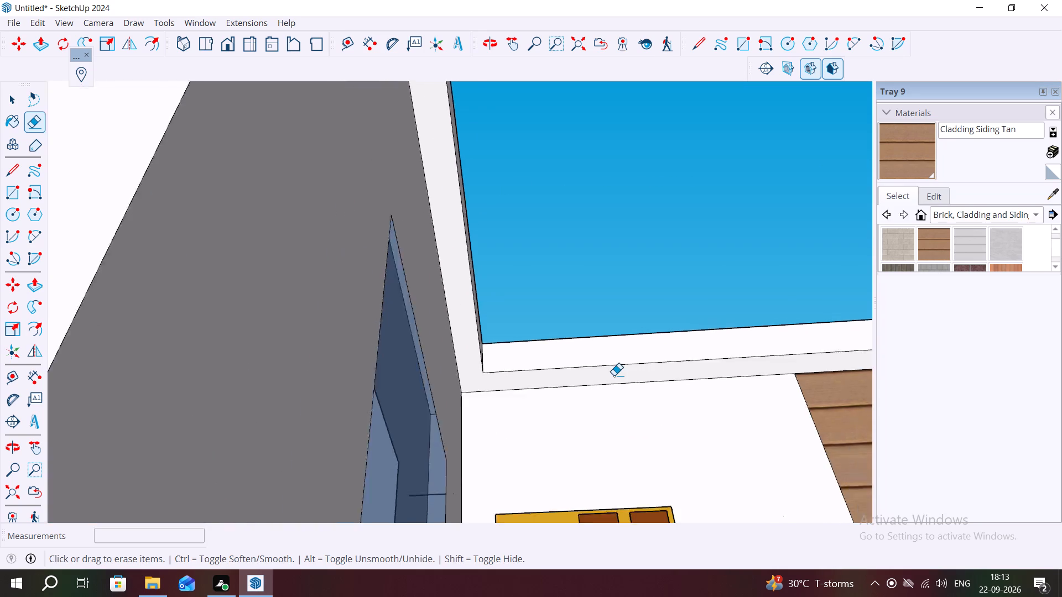
scroll(614, 375, down, 5)
middle_drag(497, 292, 536, 395)
scroll(561, 210, up, 4)
scroll(564, 143, up, 4)
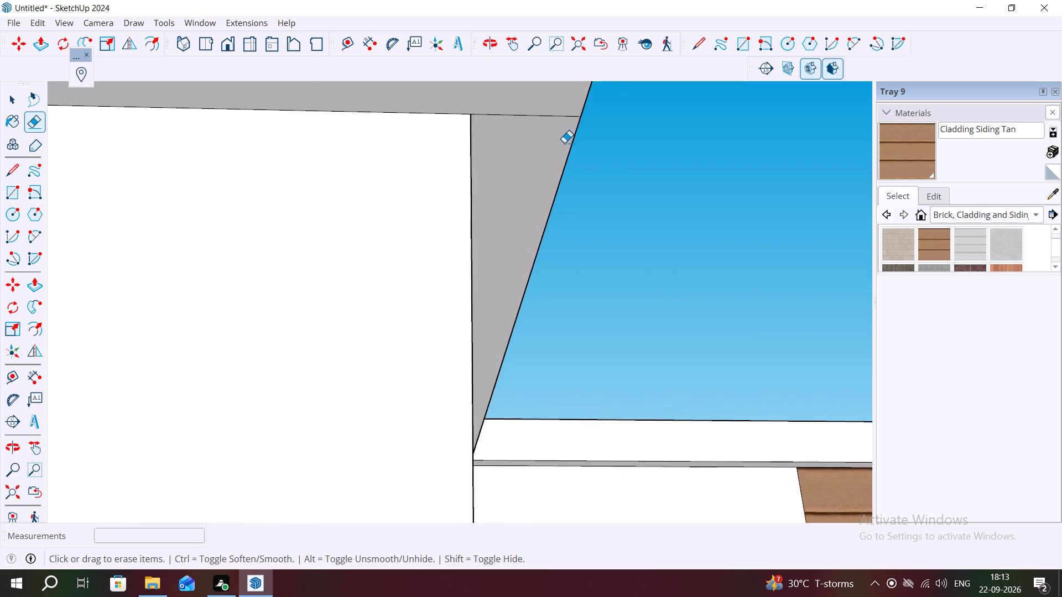
click(553, 112)
Erase the two leftover seam lines on the slab's underside at the projecting wing's outer front corner, away from the door.
scroll(619, 259, down, 4)
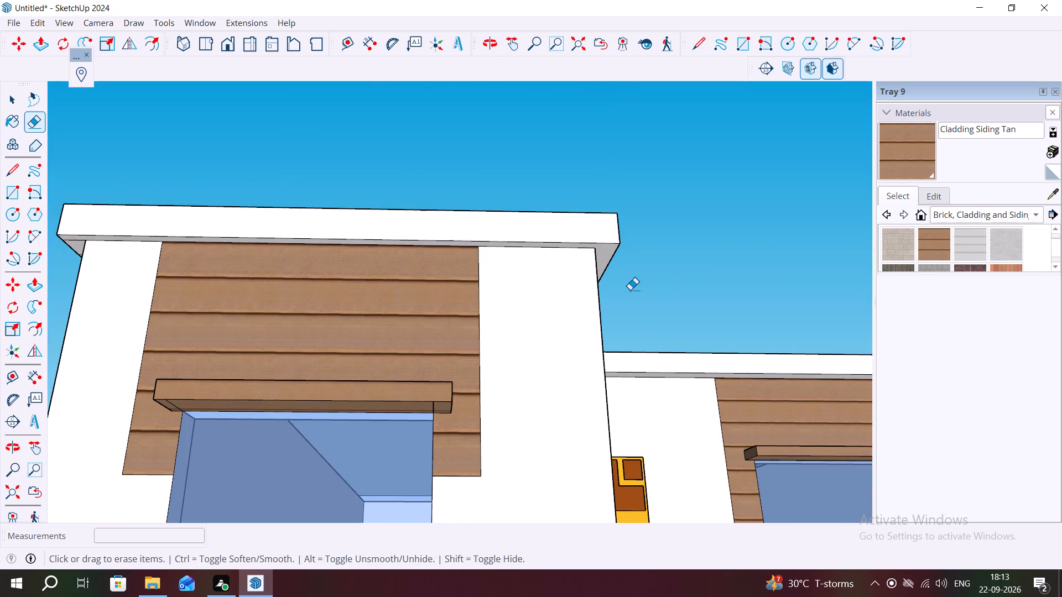
middle_drag(78, 229, 337, 210)
scroll(306, 192, down, 2)
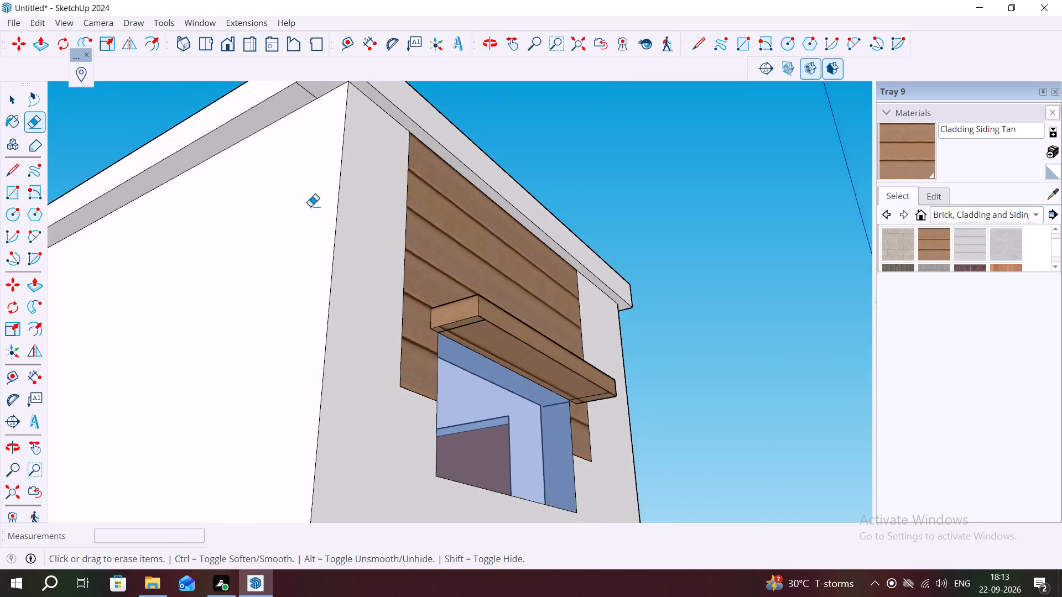
scroll(310, 206, down, 1)
scroll(299, 114, up, 4)
click(347, 90)
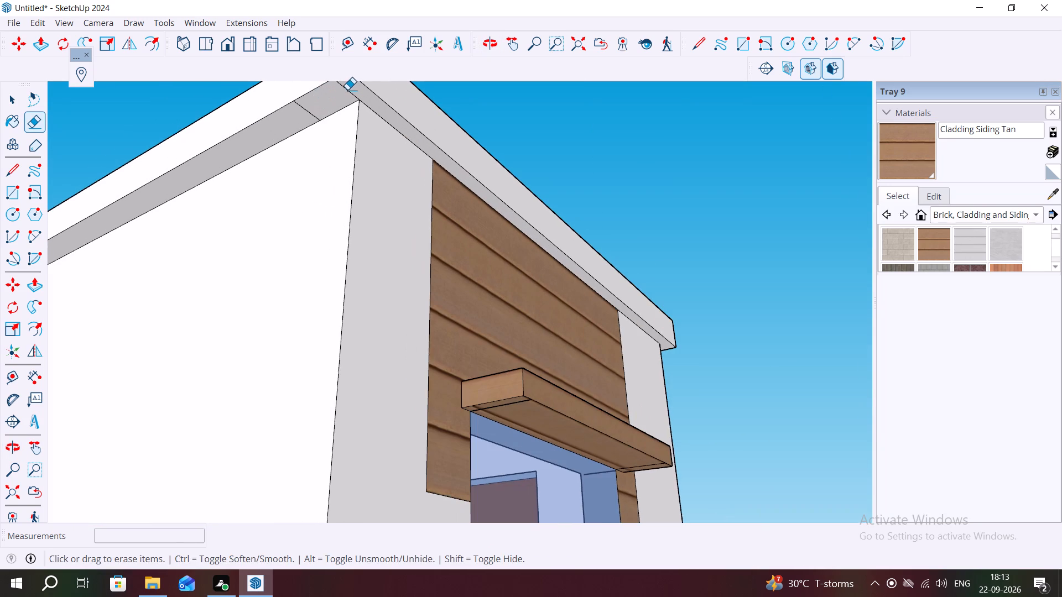
click(303, 108)
scroll(403, 246, down, 2)
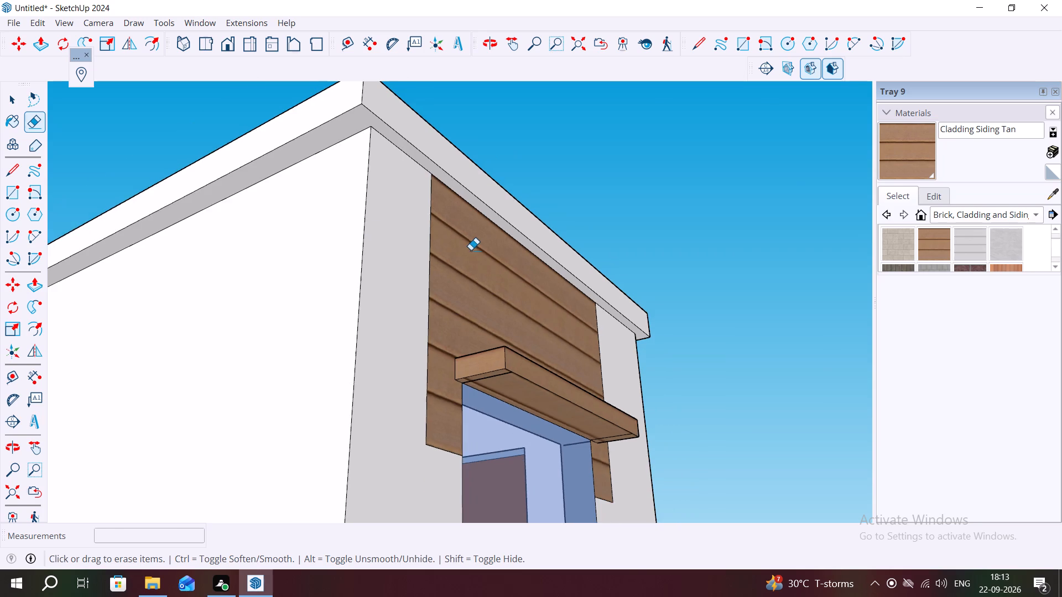
scroll(469, 252, down, 4)
scroll(437, 286, down, 3)
middle_drag(438, 292, 419, 468)
key(Escape)
key(space)
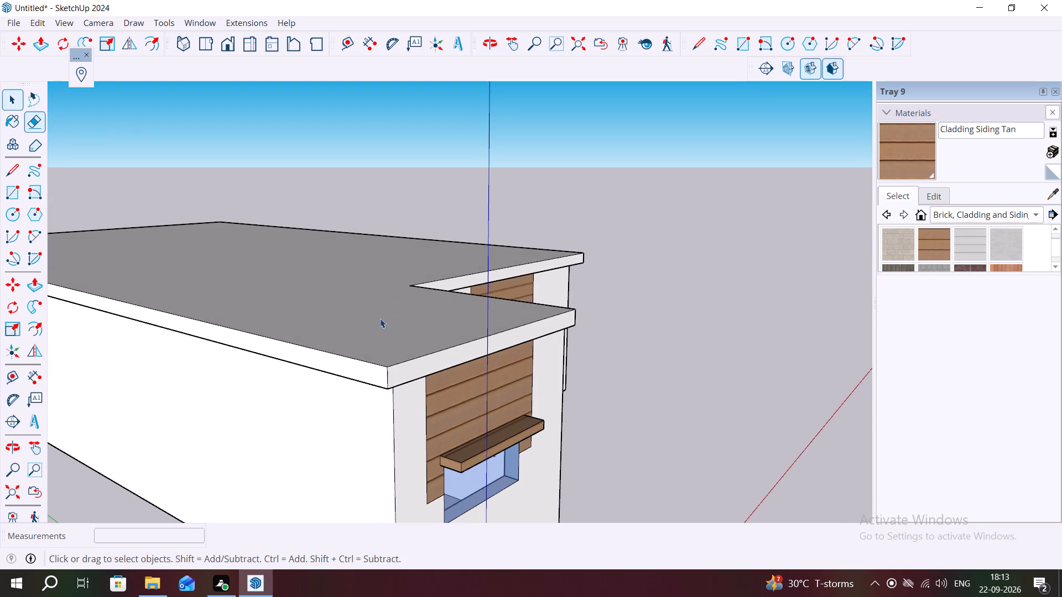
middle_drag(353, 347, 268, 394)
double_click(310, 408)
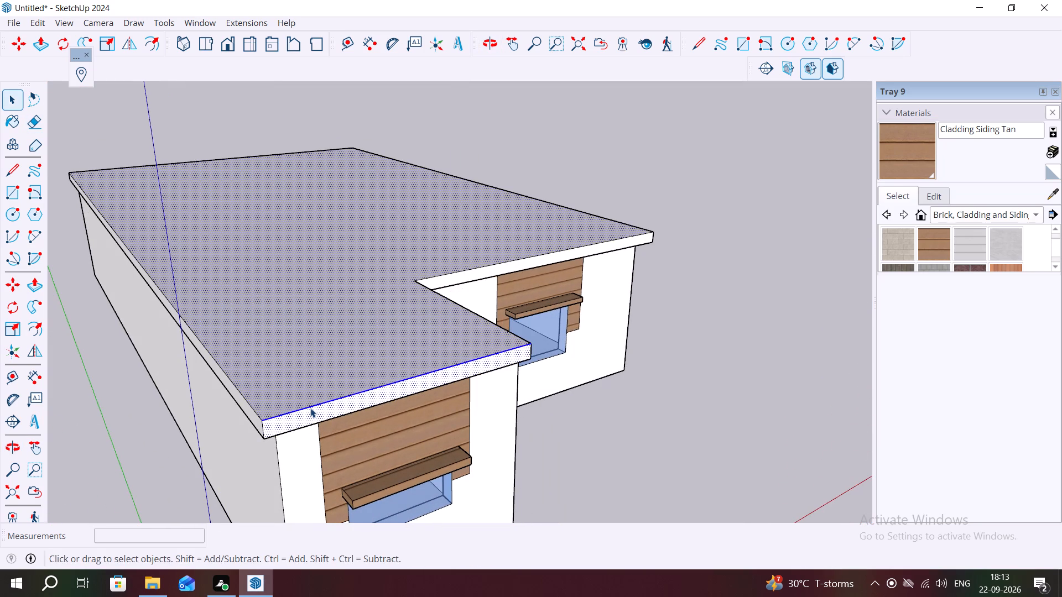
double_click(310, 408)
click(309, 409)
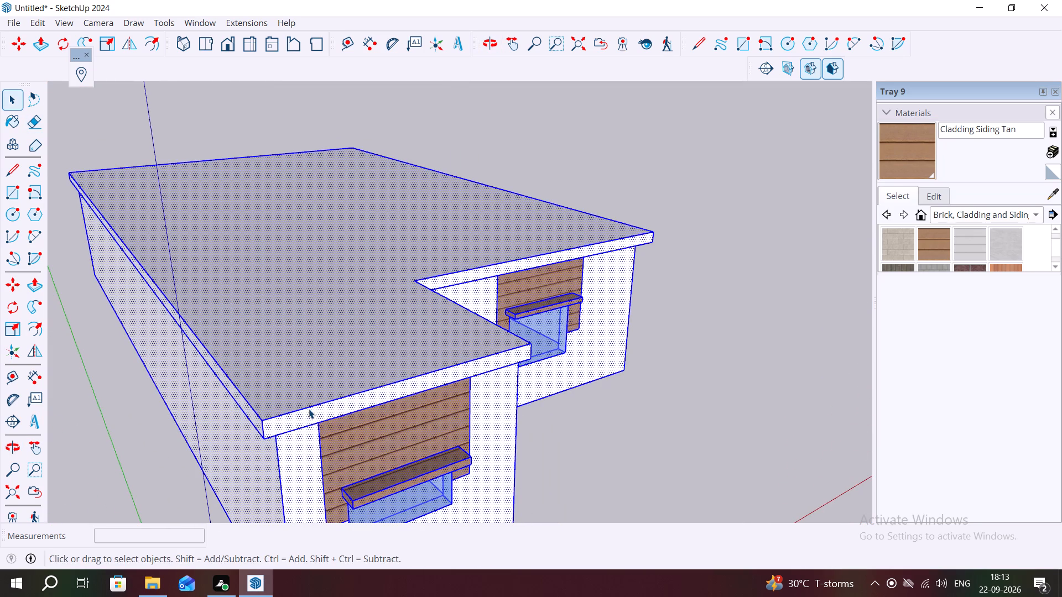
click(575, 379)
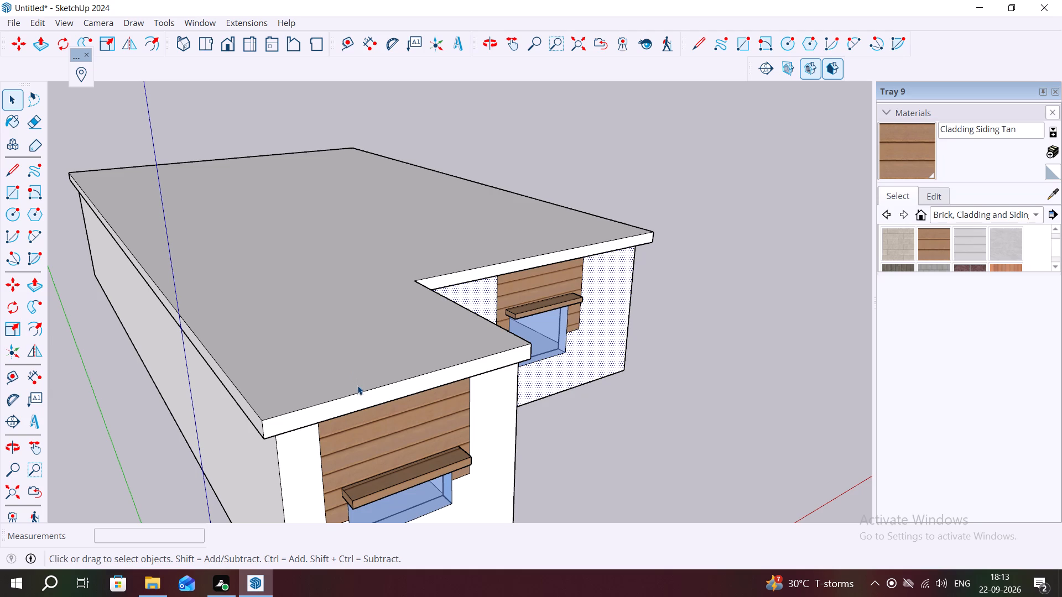
Copy the roof slab's top face with its boundary edges to open space beside the house, about 51' 8" away.
click(357, 385)
double_click(343, 393)
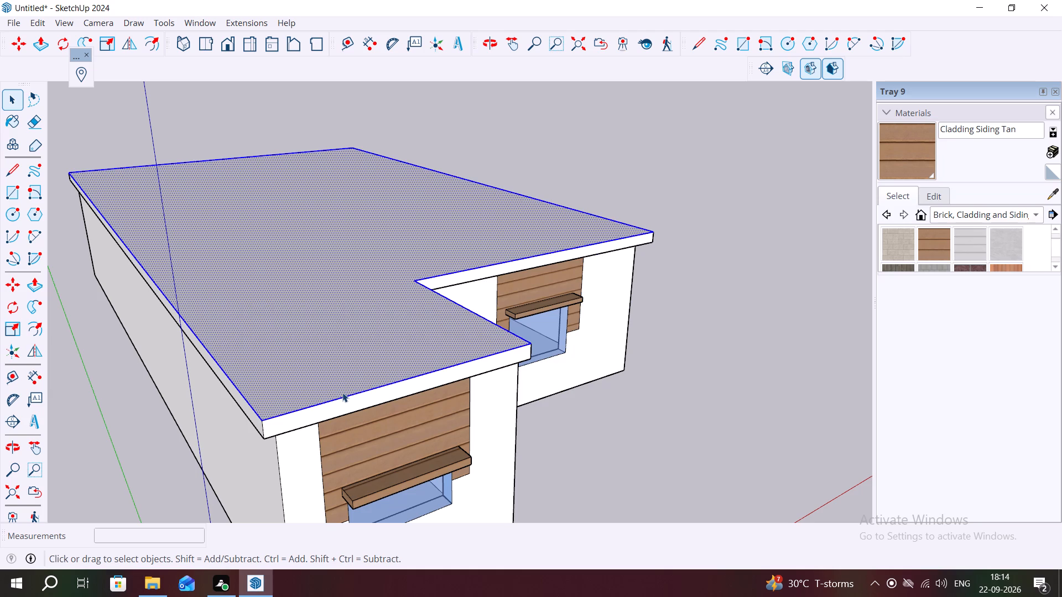
key(m)
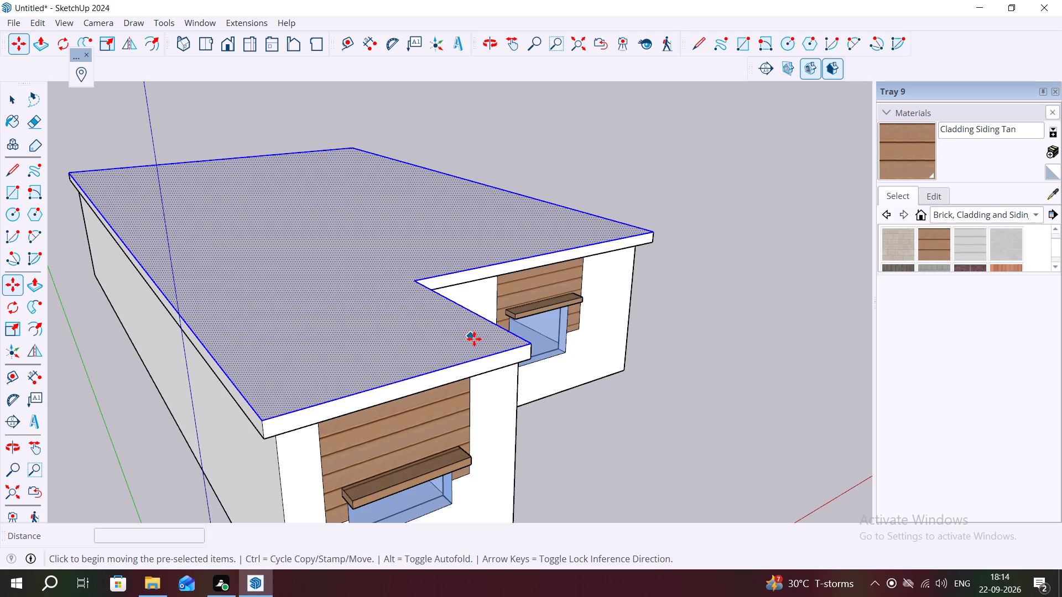
click(528, 342)
scroll(179, 293, down, 1)
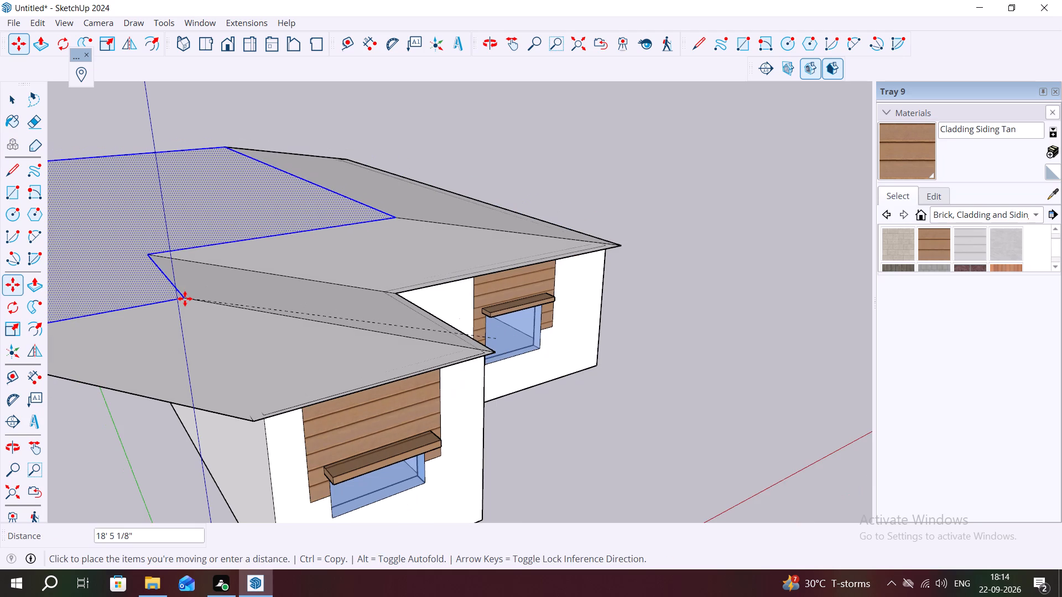
middle_drag(136, 291, 73, 265)
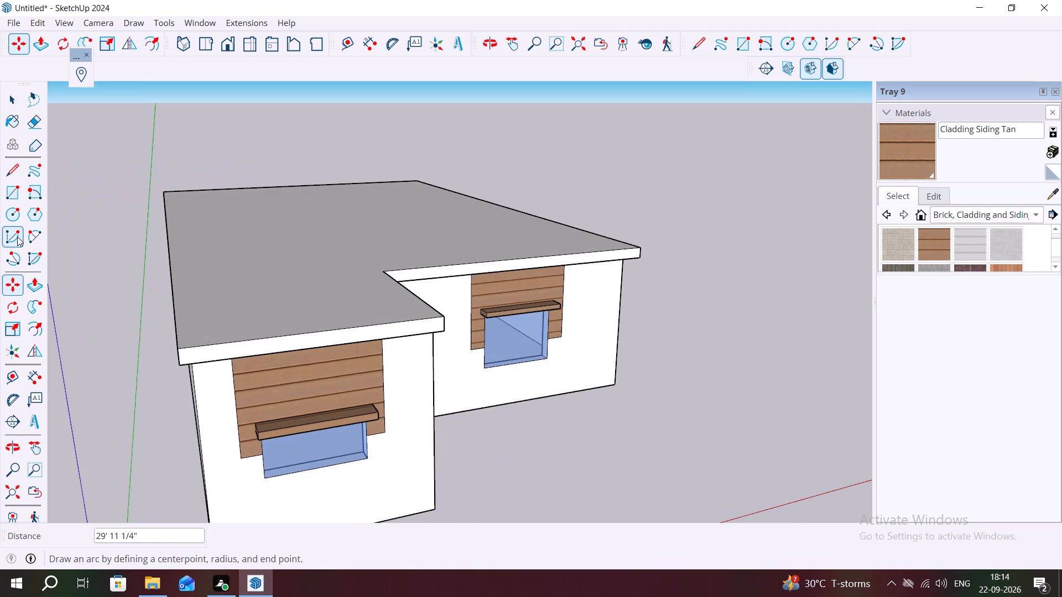
scroll(22, 251, down, 3)
scroll(343, 339, down, 11)
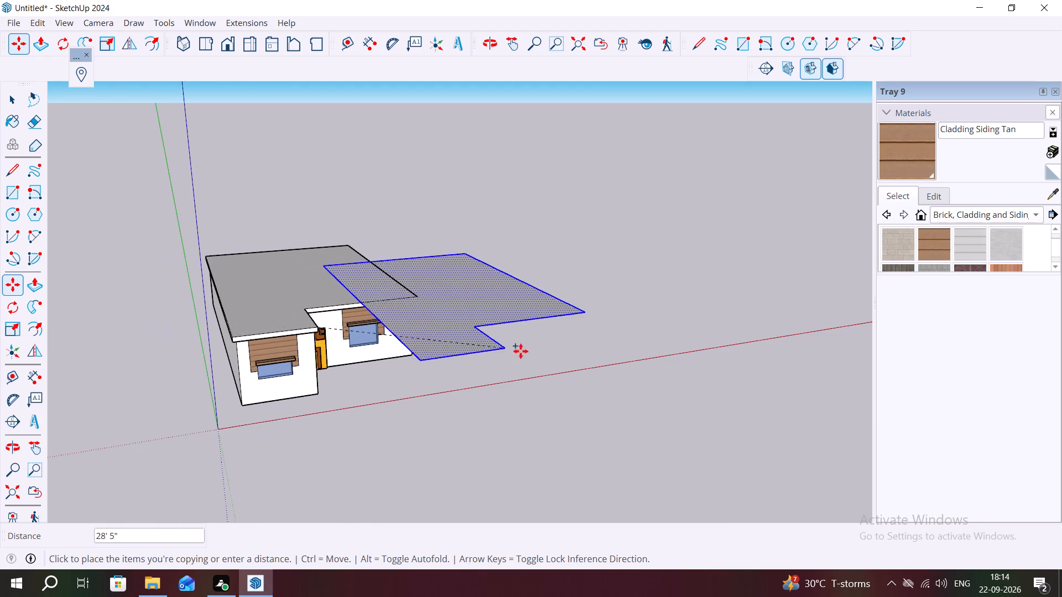
click(669, 332)
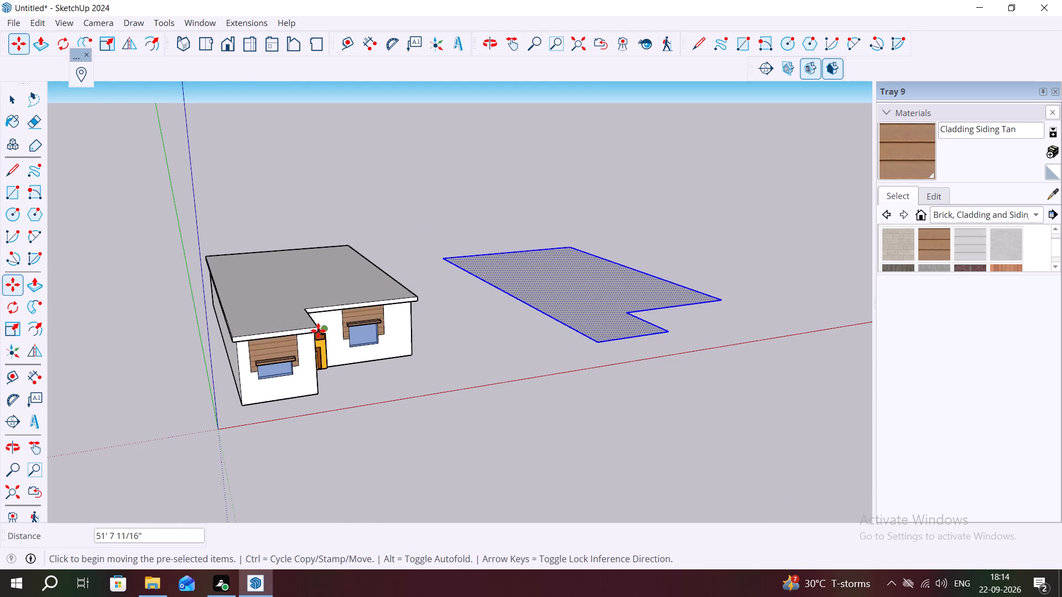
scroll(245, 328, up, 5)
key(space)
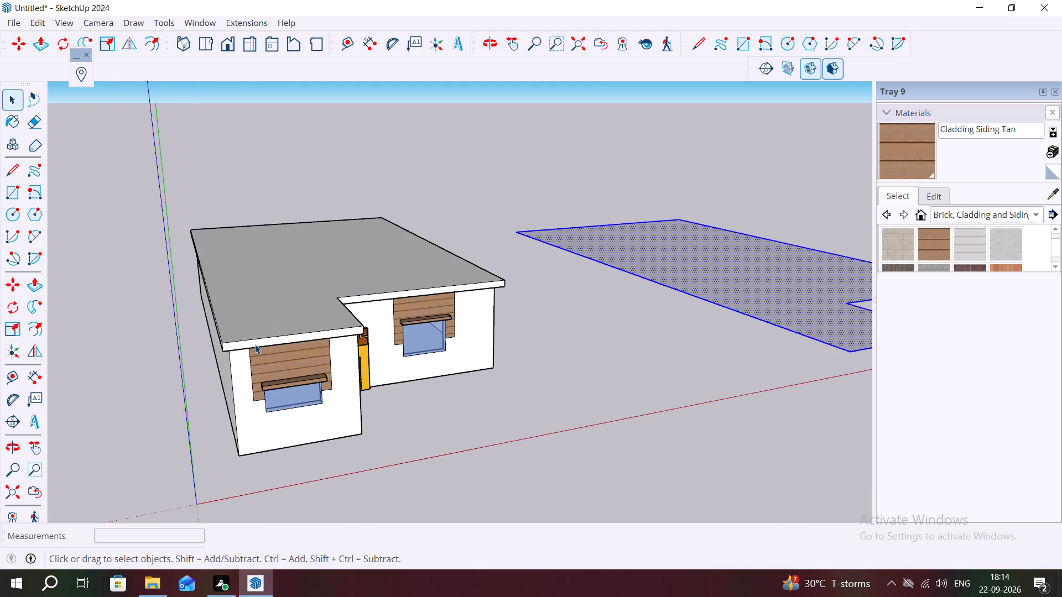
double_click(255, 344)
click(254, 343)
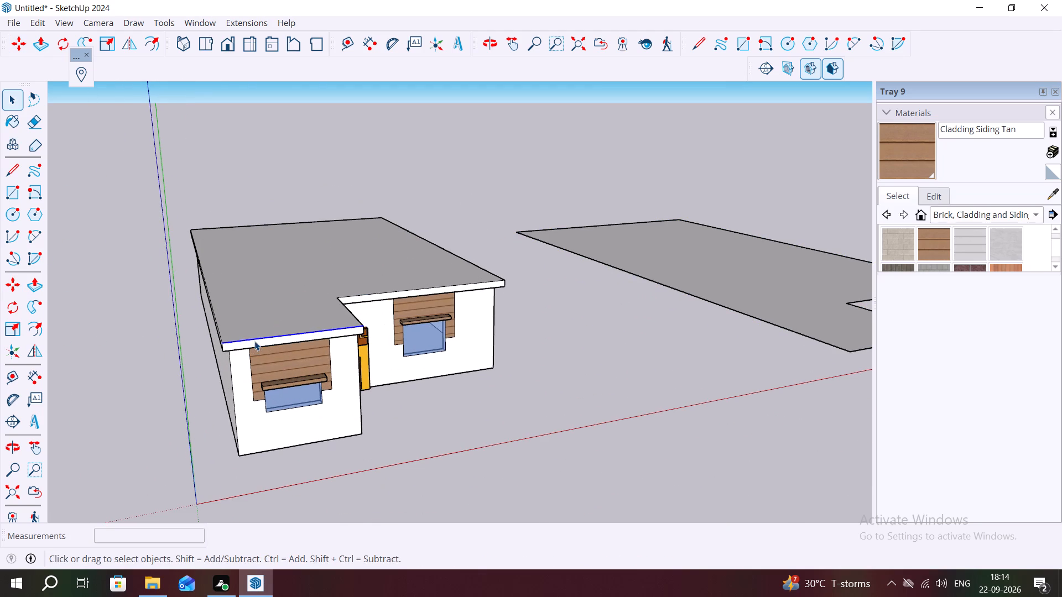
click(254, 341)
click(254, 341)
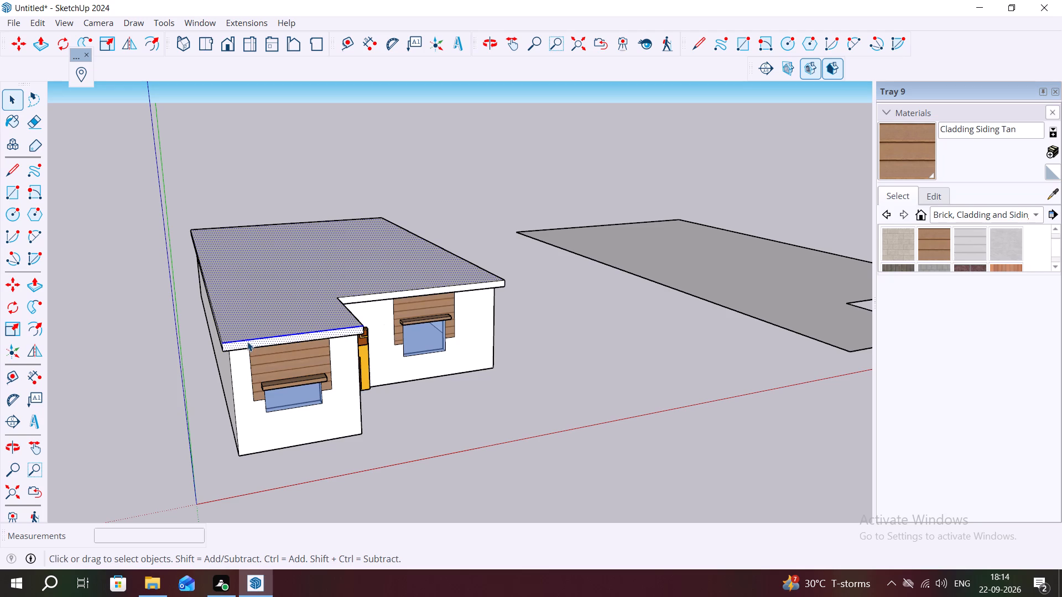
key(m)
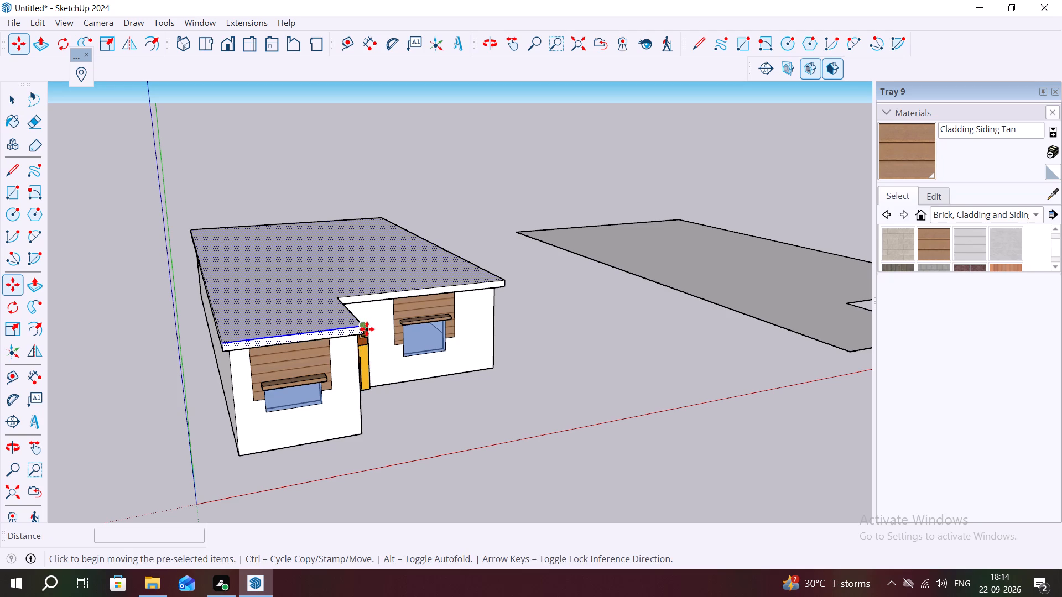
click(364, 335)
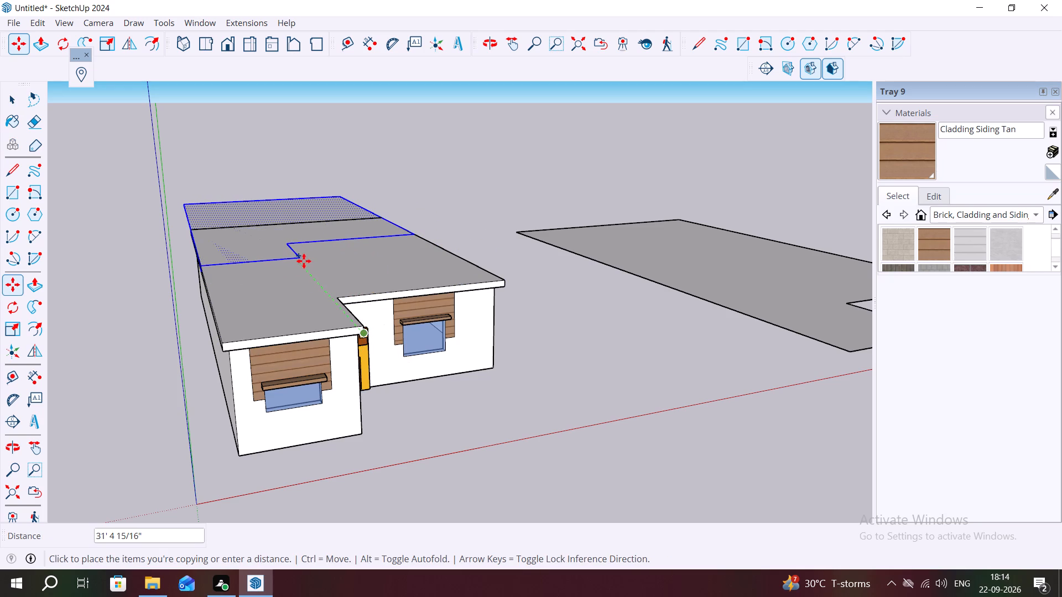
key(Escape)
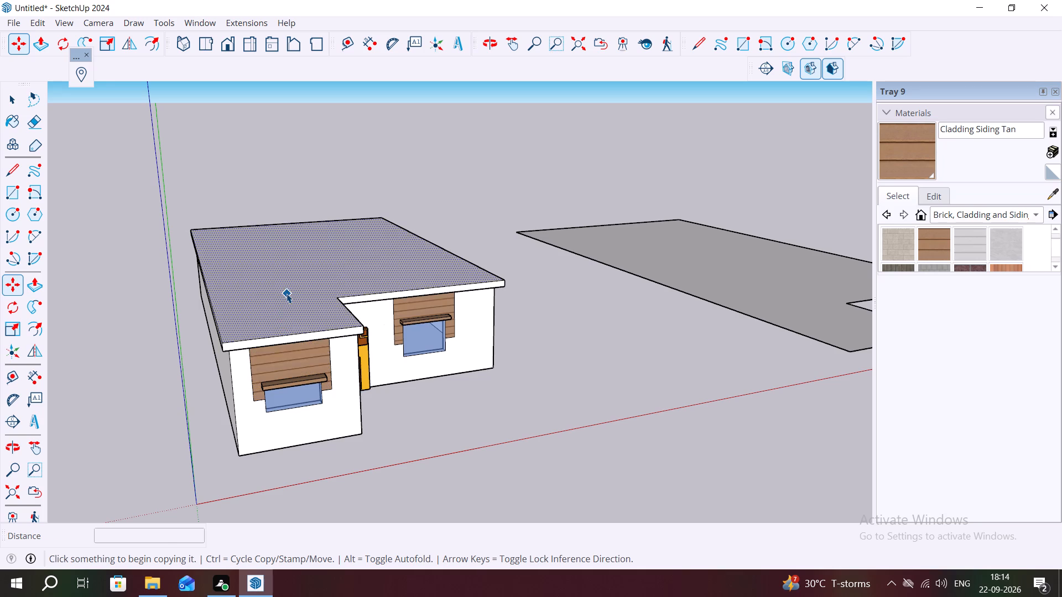
Cut the roof slab's top face out of the house, leaving its boundary edges in place.
key(space)
click(270, 316)
double_click(270, 316)
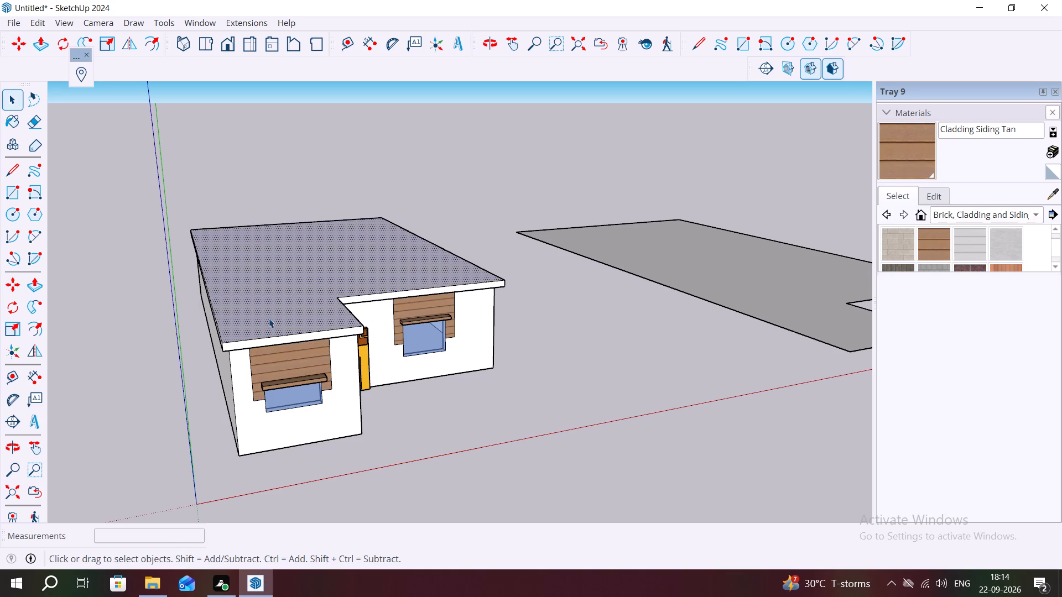
double_click(294, 339)
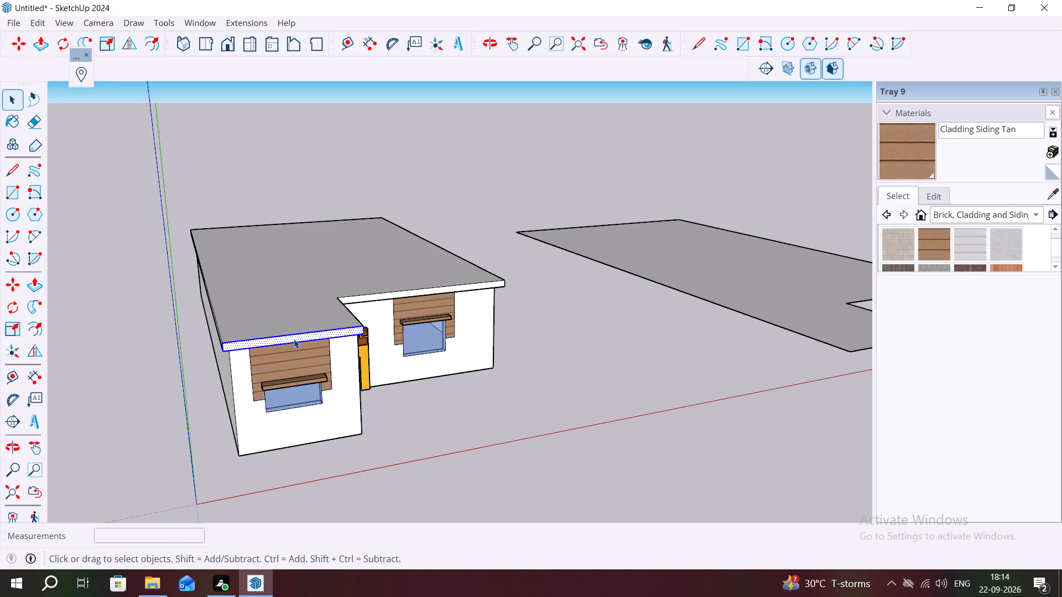
click(299, 305)
key(space)
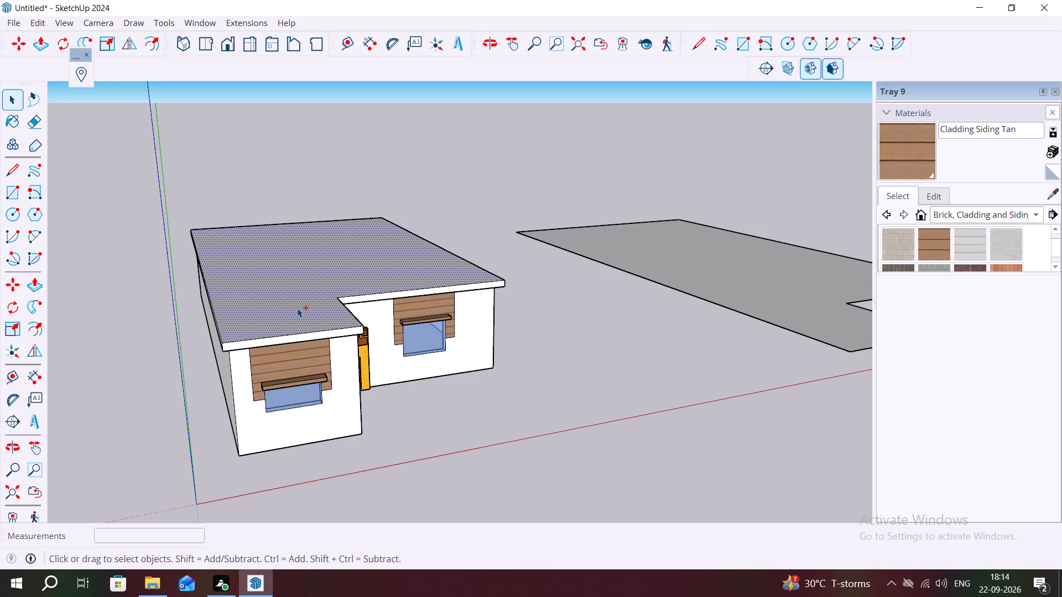
key(ctrl+x)
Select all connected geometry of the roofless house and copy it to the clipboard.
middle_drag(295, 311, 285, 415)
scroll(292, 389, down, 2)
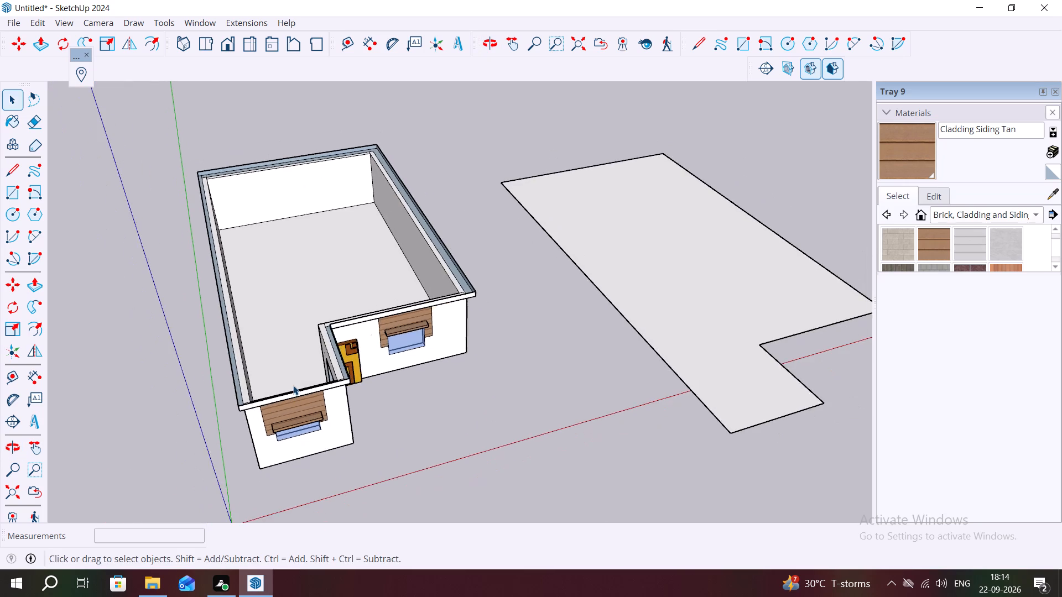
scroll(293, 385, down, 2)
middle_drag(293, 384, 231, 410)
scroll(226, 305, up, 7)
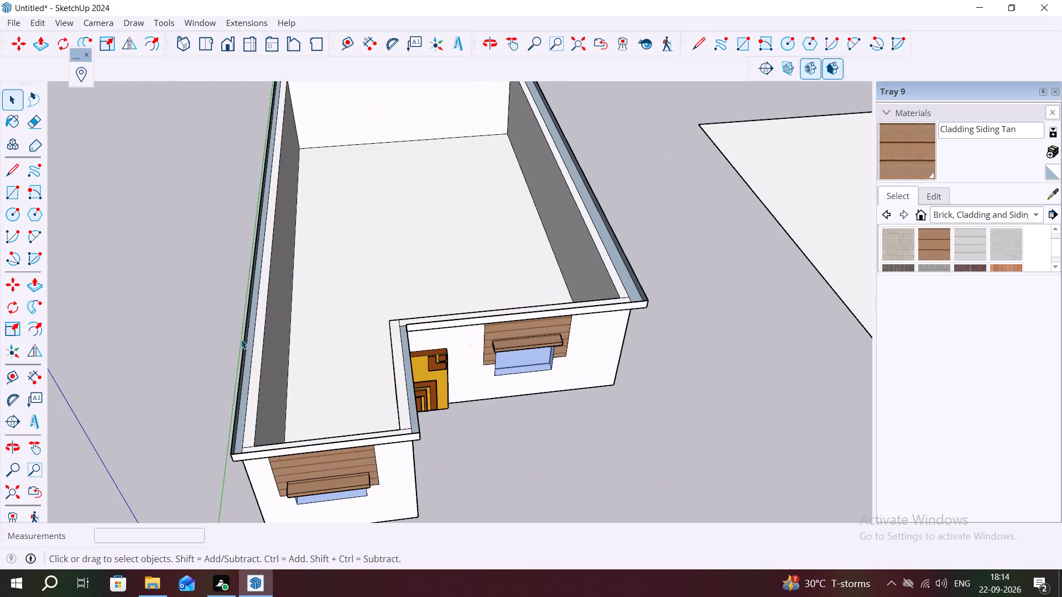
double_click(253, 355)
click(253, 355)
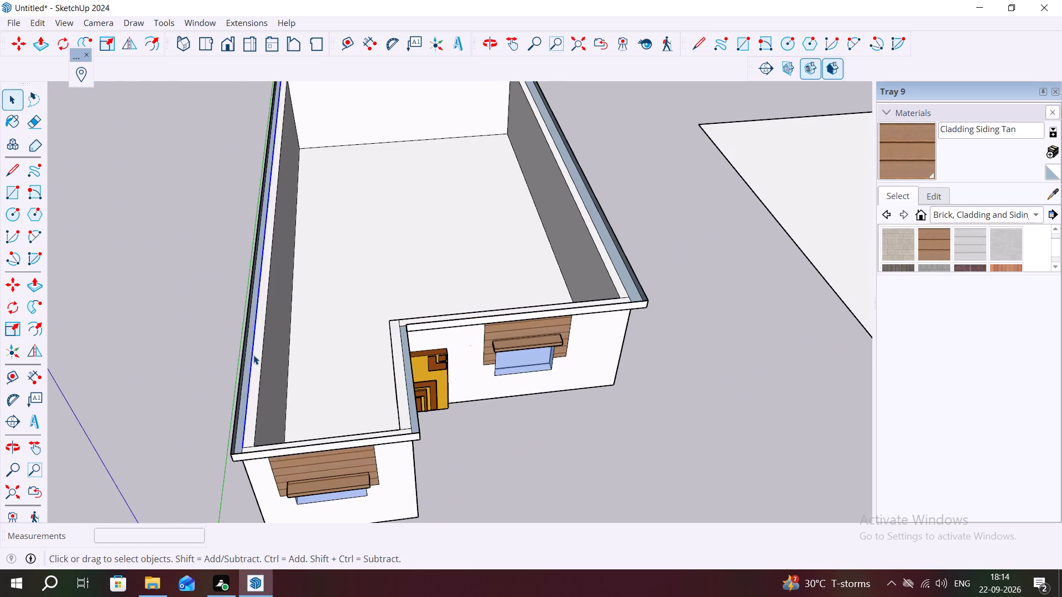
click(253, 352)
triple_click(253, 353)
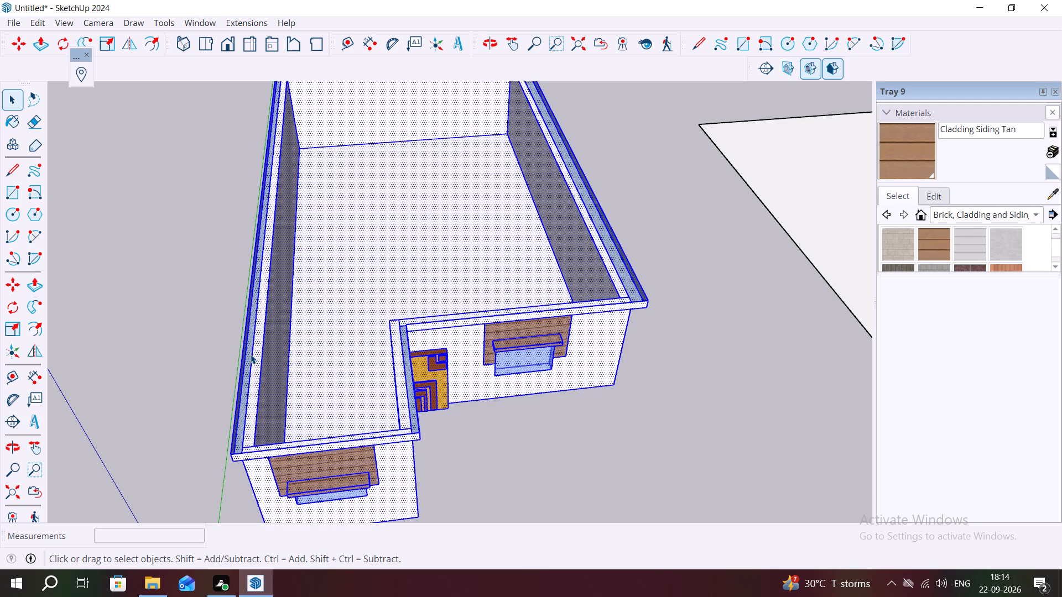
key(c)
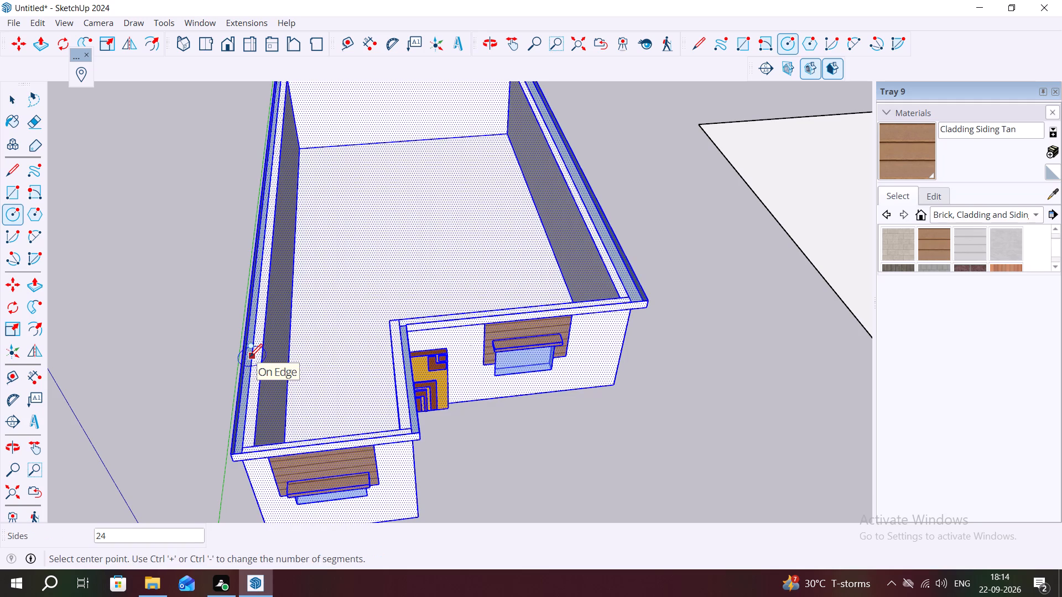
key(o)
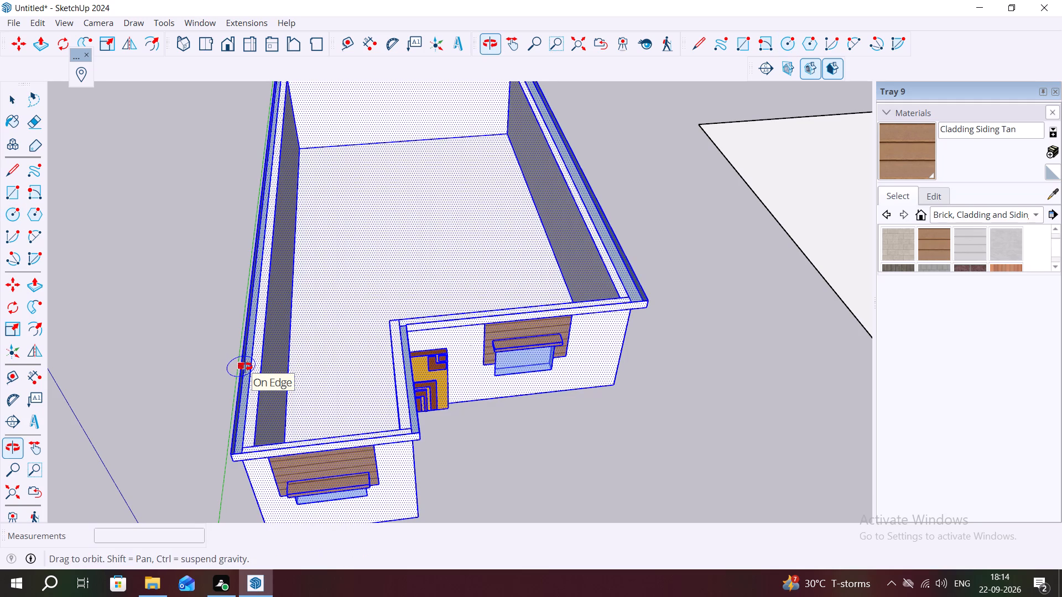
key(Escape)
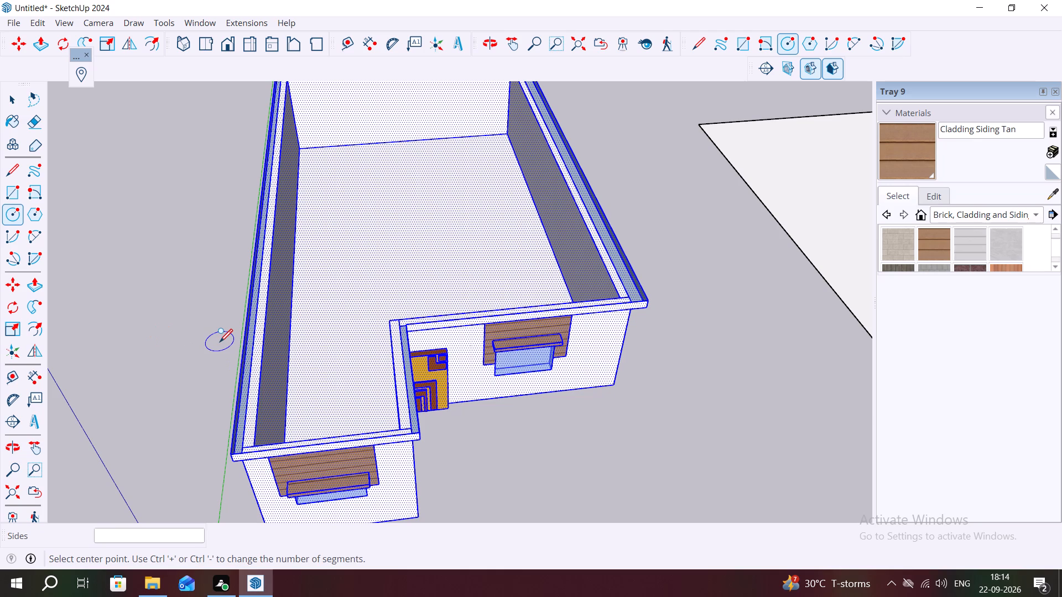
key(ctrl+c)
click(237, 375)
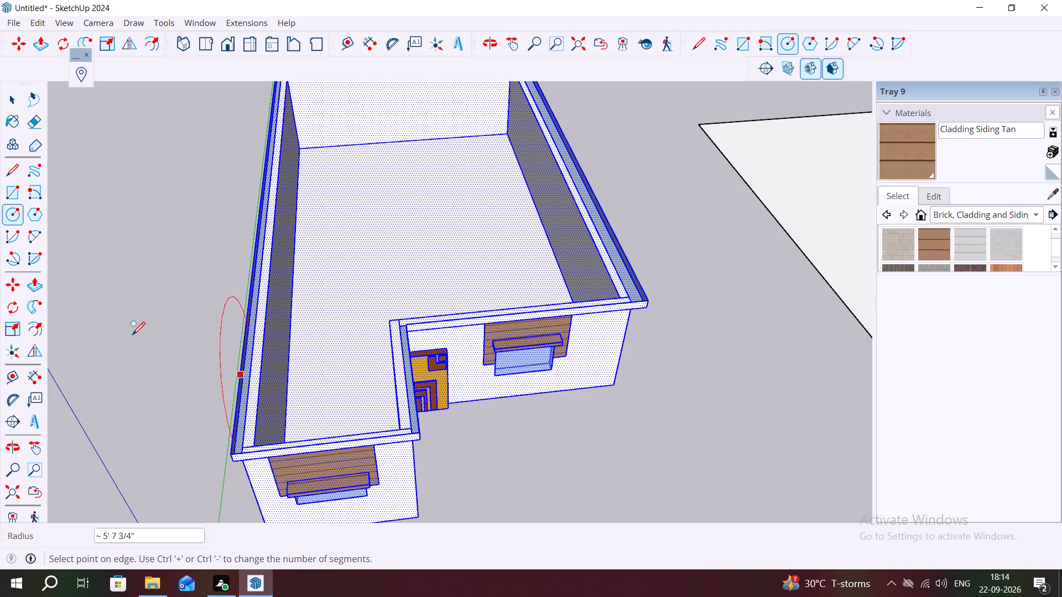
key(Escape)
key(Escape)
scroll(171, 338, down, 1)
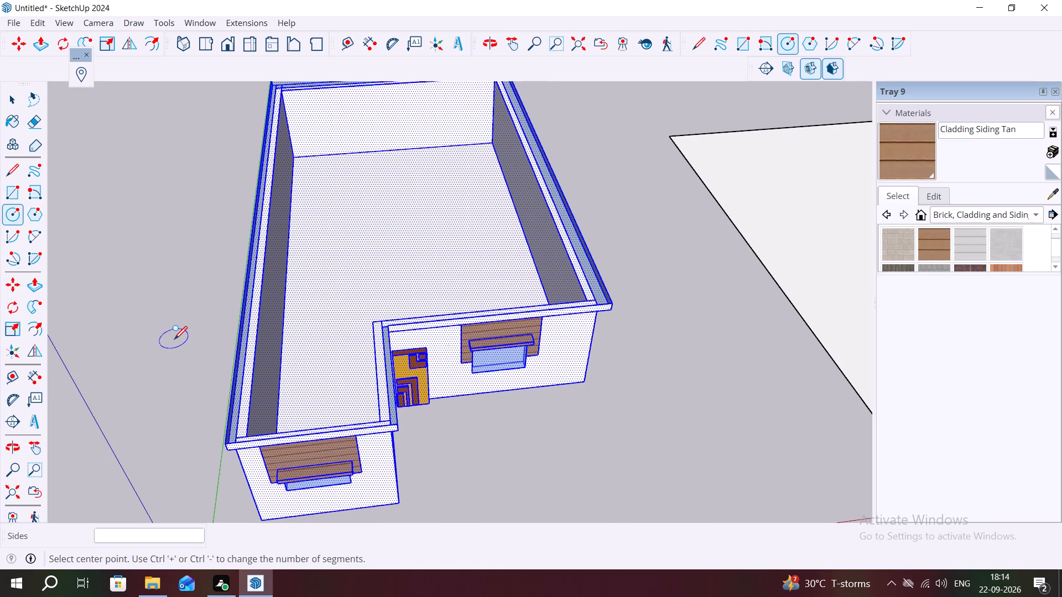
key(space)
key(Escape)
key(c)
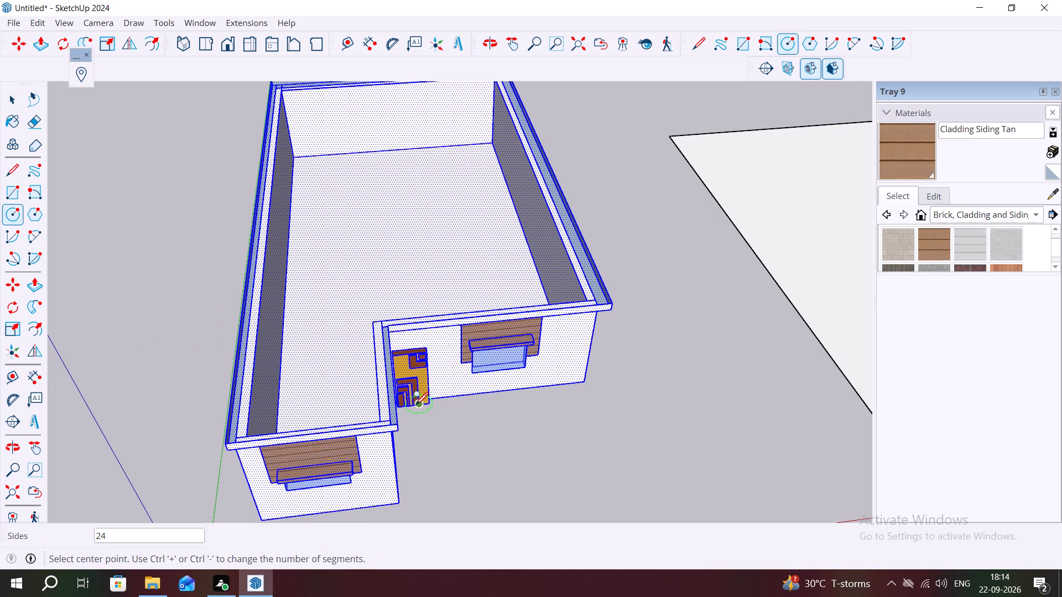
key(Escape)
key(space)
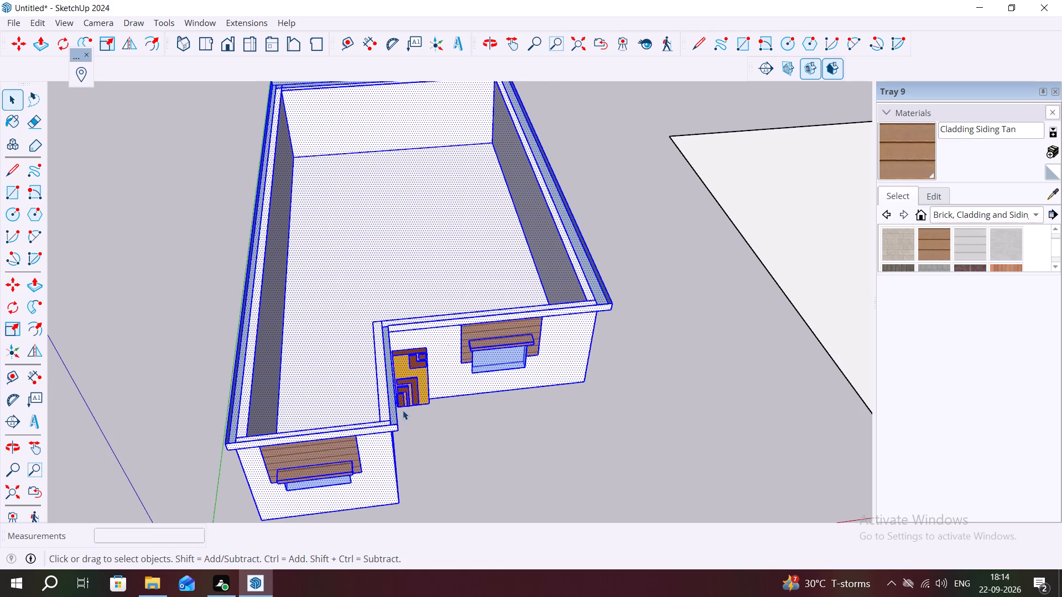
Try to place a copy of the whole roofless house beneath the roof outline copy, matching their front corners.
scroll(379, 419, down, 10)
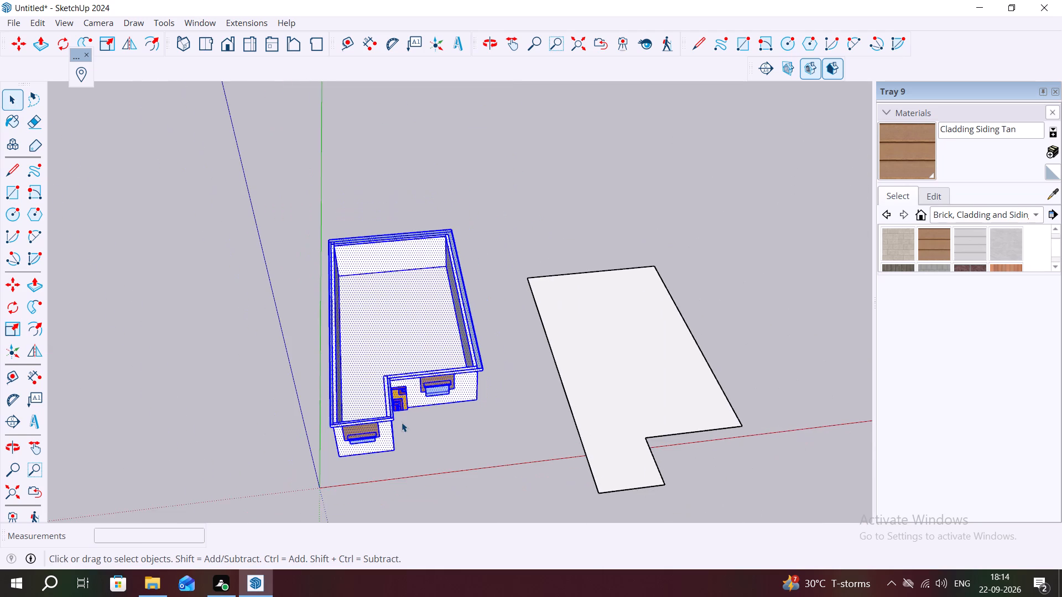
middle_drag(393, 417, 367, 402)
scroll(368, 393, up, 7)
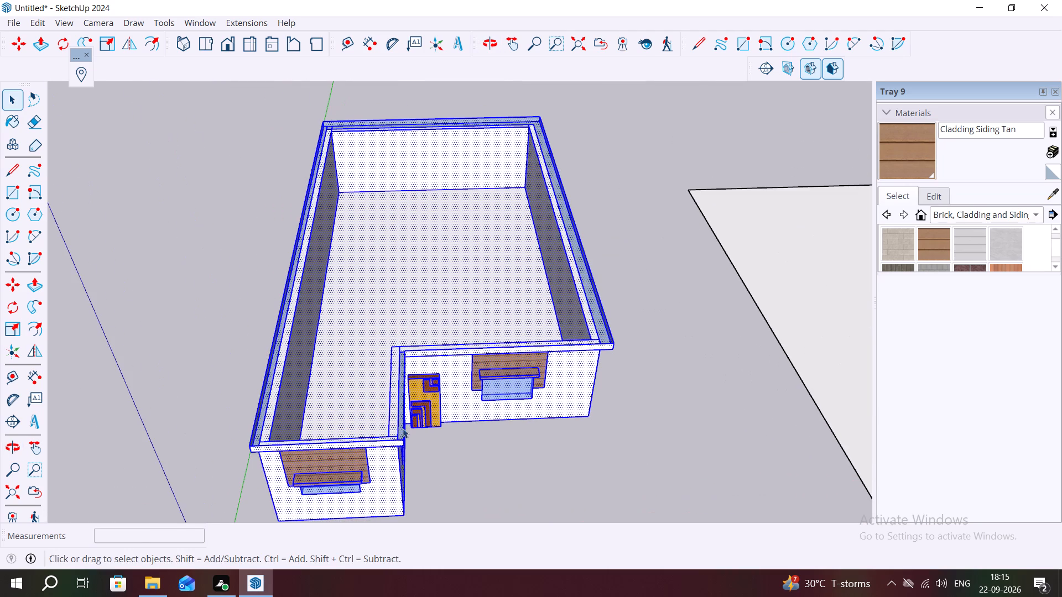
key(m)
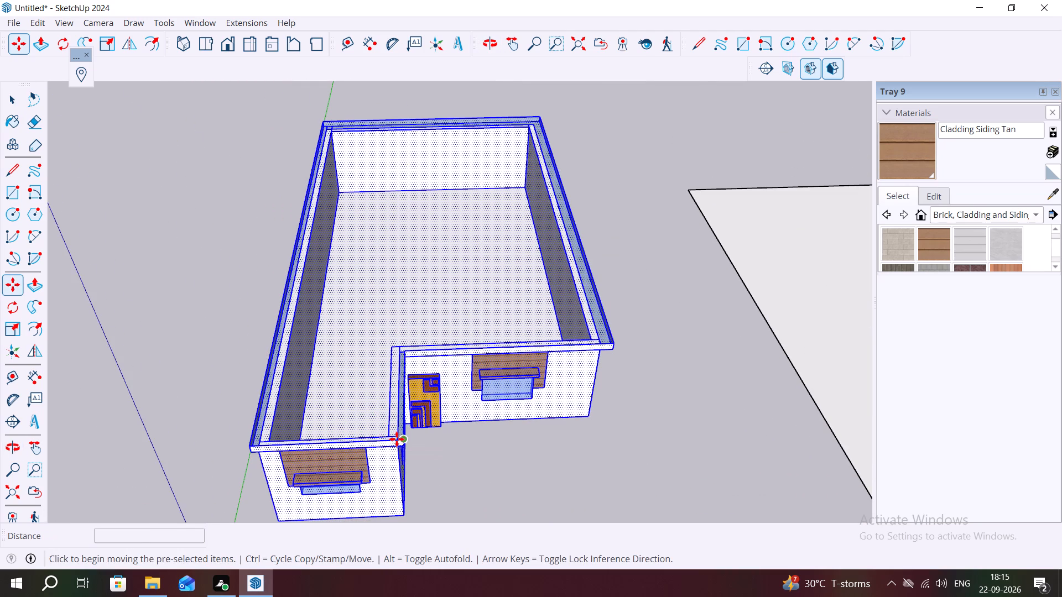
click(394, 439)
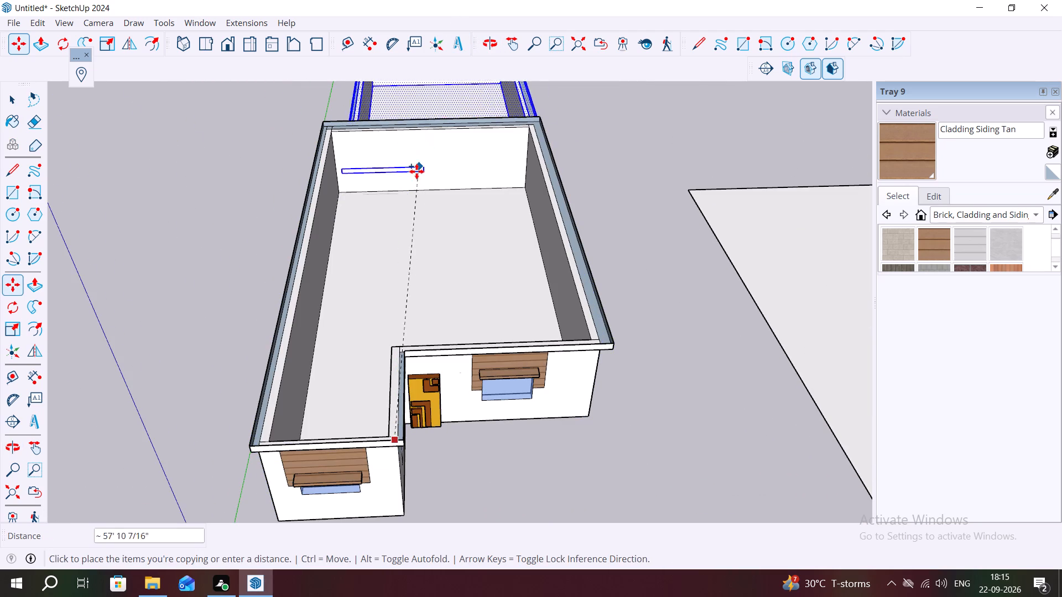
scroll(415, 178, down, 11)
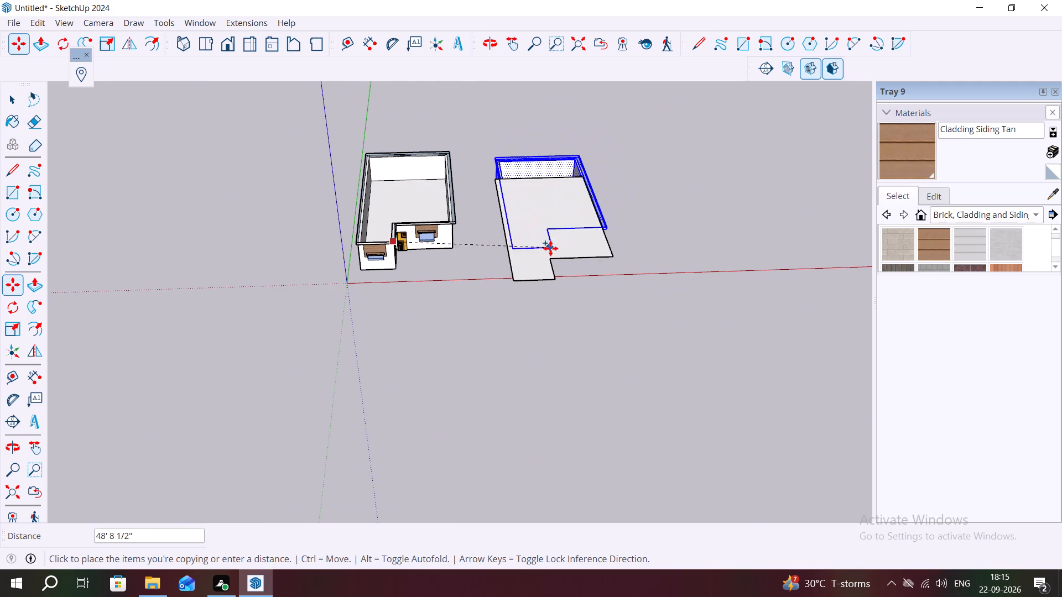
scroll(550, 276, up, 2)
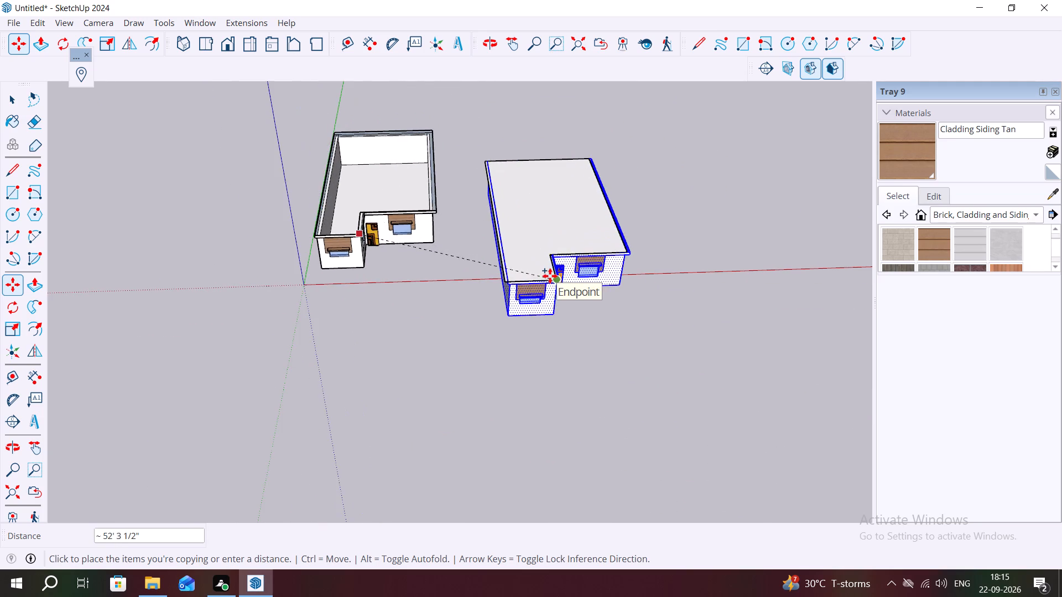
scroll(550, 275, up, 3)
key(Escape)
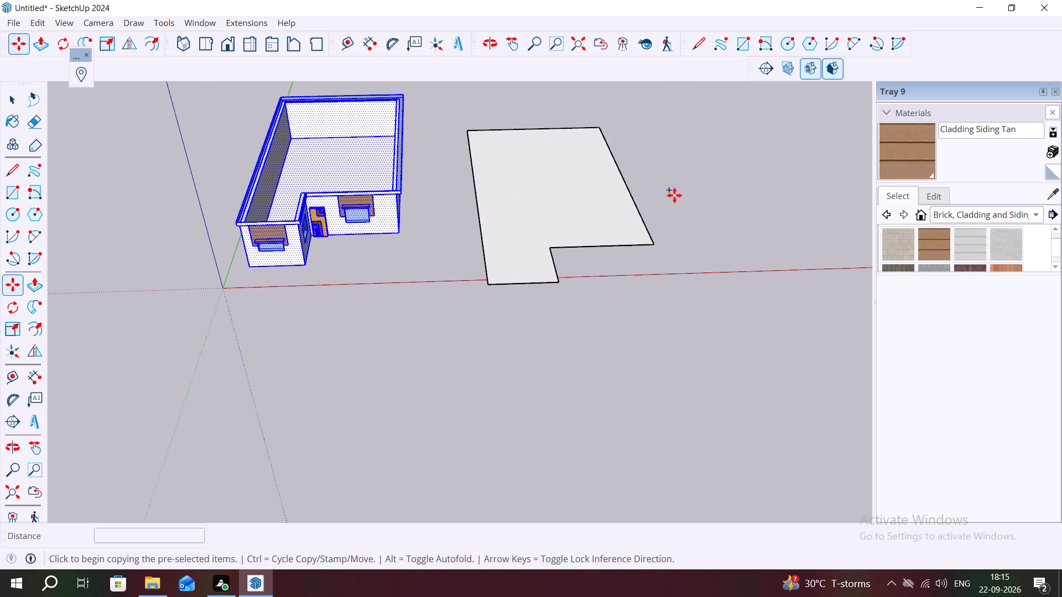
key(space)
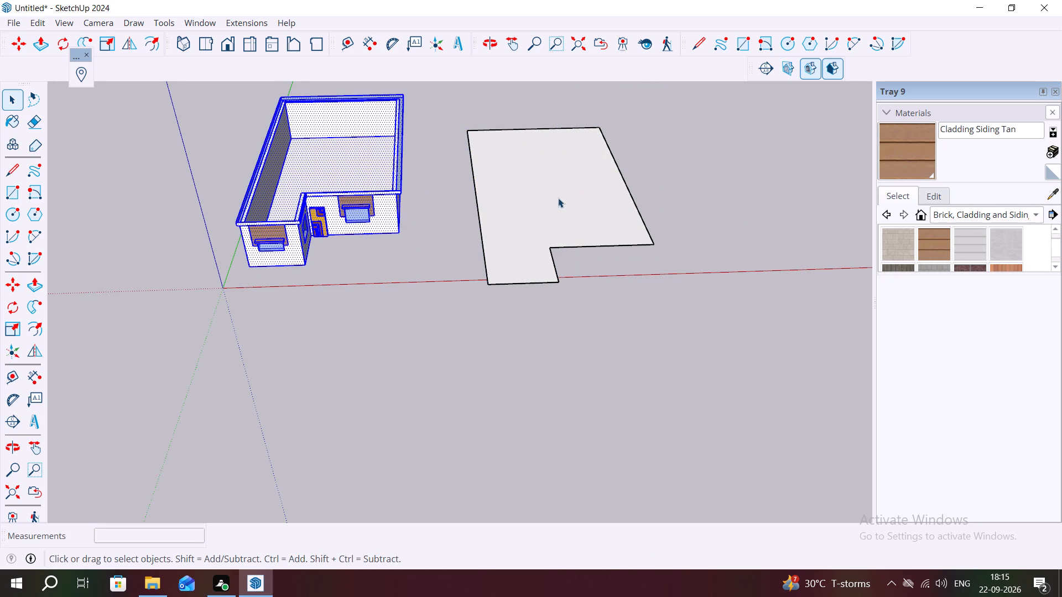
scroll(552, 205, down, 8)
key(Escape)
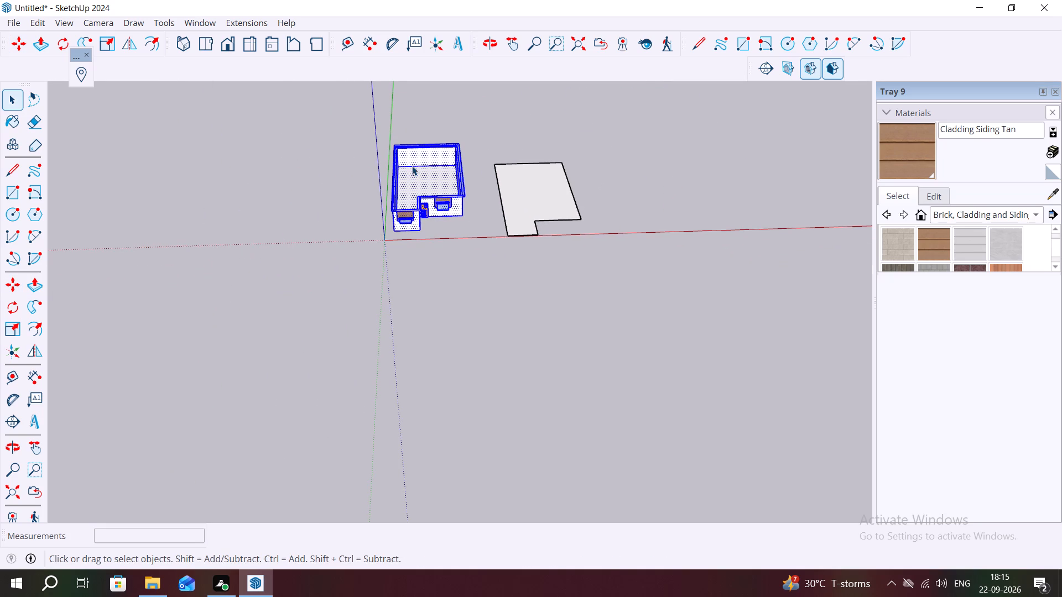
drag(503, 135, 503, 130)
Examine the open wall tops and the overhanging roof band around the projecting wing and its inner corner.
scroll(430, 181, up, 6)
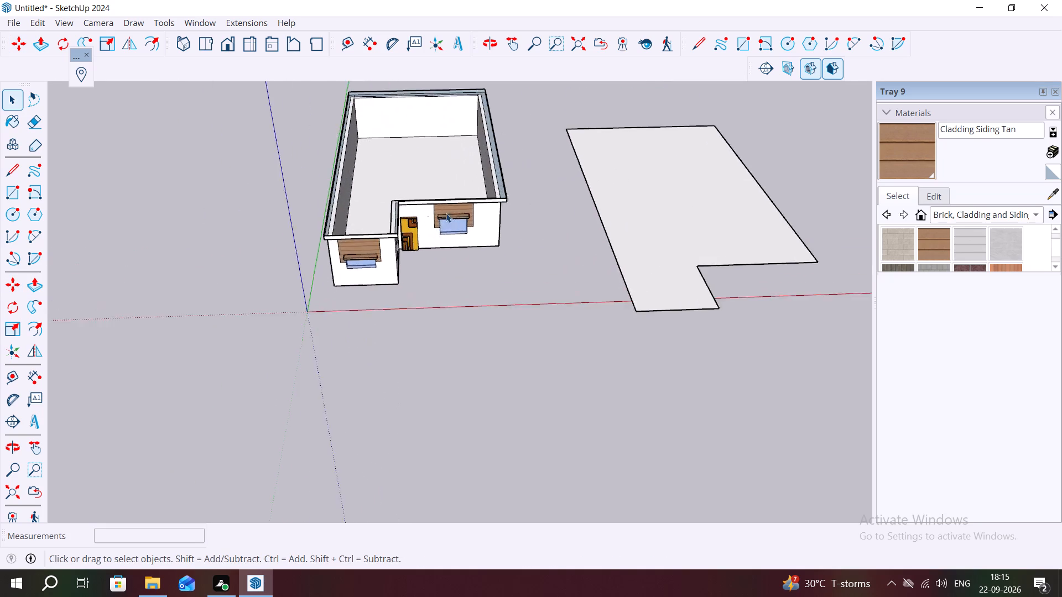
scroll(446, 213, up, 8)
middle_drag(374, 209, 523, 247)
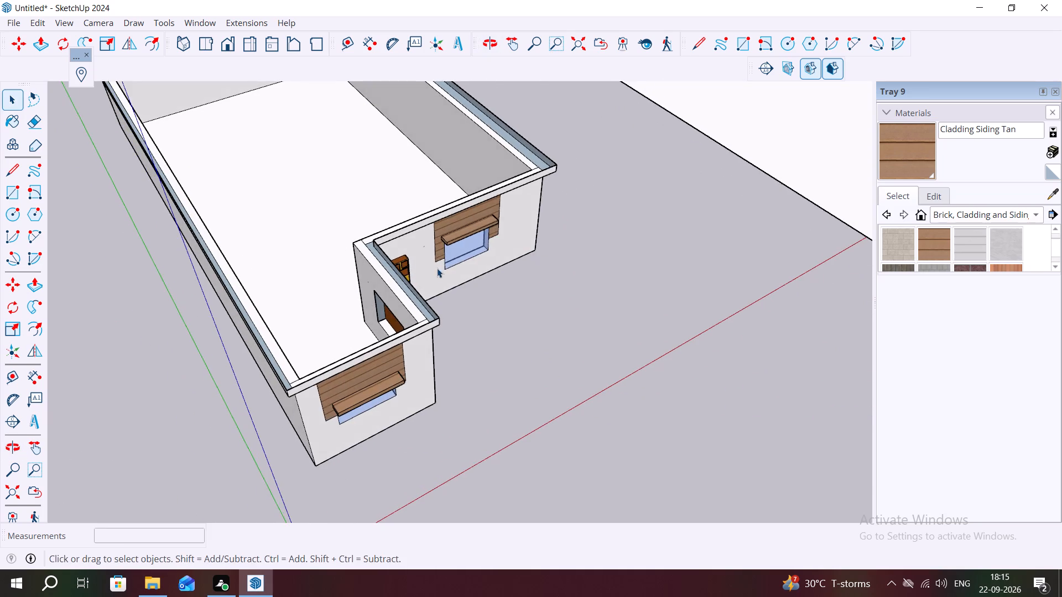
middle_drag(443, 268, 724, 267)
scroll(464, 305, up, 3)
middle_drag(425, 287, 514, 206)
scroll(514, 206, up, 1)
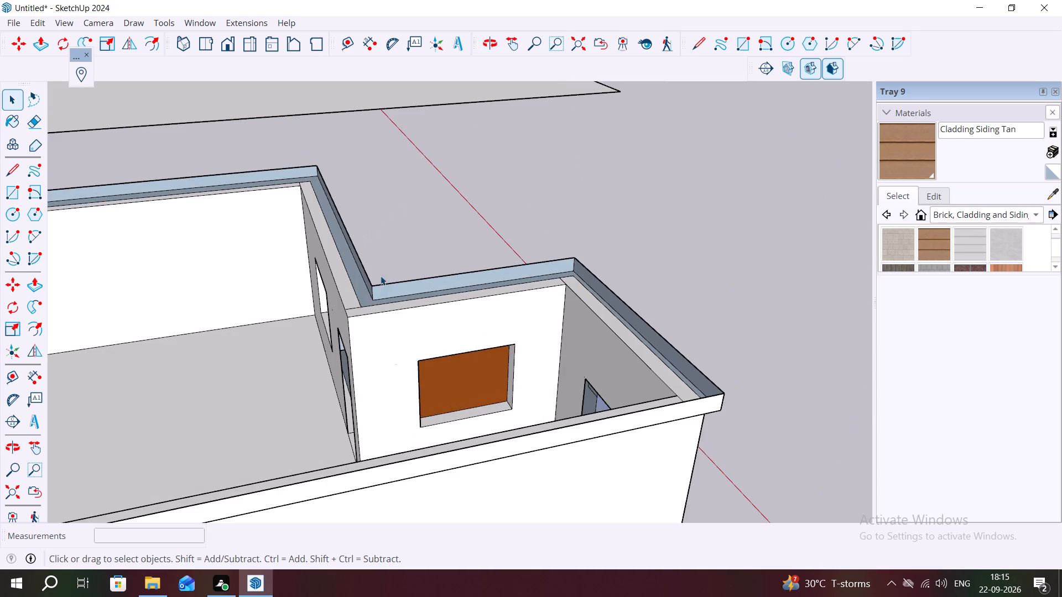
scroll(381, 276, up, 4)
middle_drag(371, 311, 317, 319)
scroll(266, 268, down, 2)
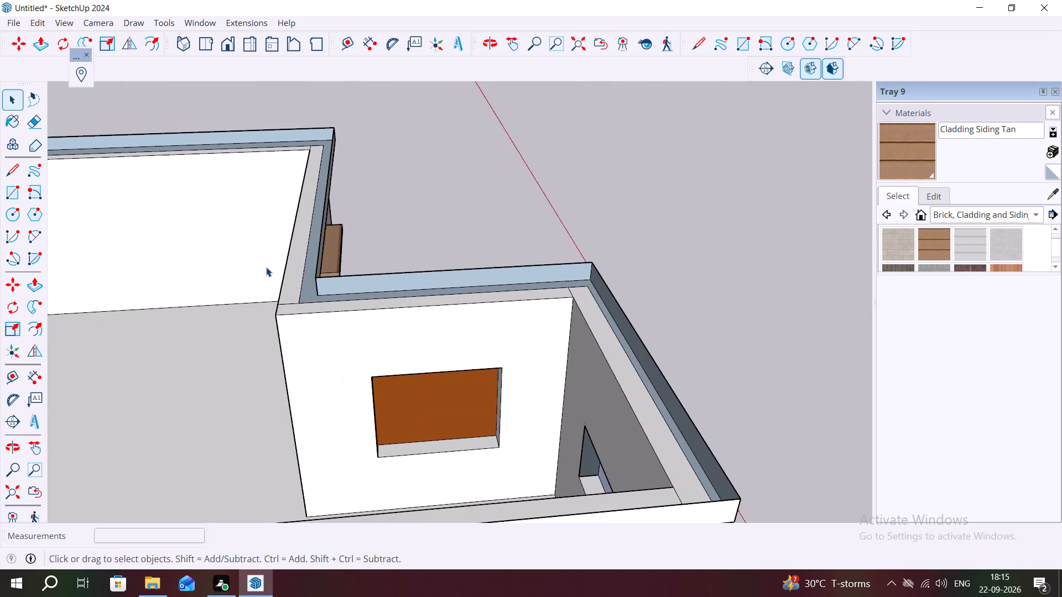
scroll(266, 267, down, 1)
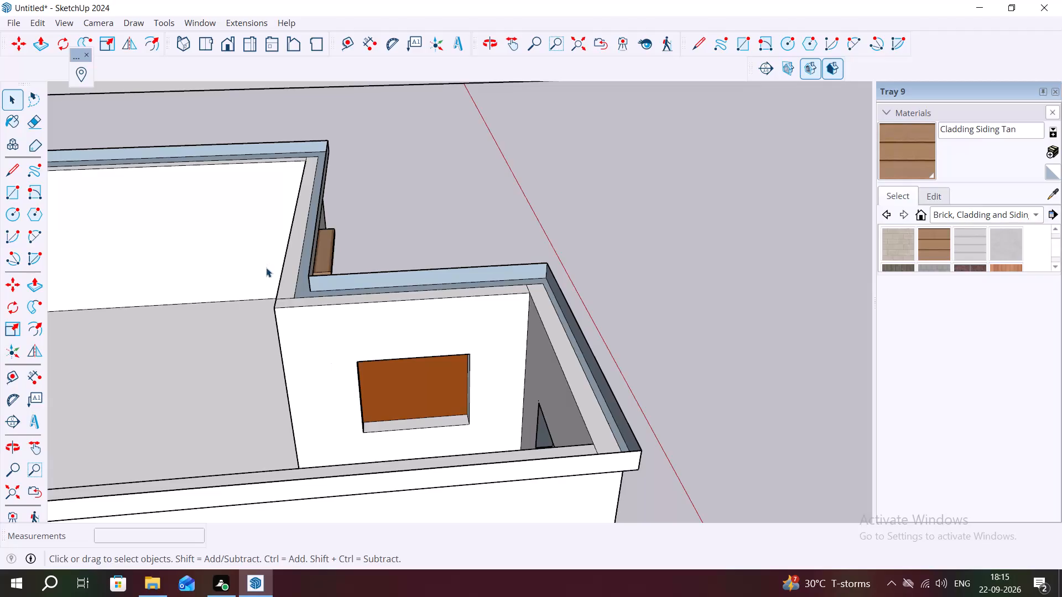
scroll(292, 302, down, 5)
middle_drag(290, 294, 306, 304)
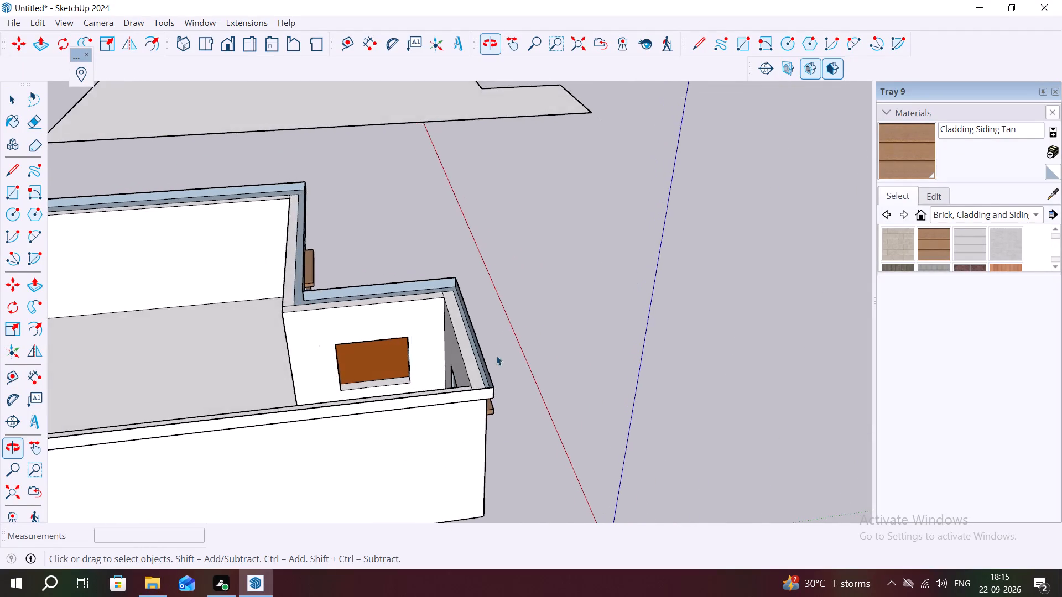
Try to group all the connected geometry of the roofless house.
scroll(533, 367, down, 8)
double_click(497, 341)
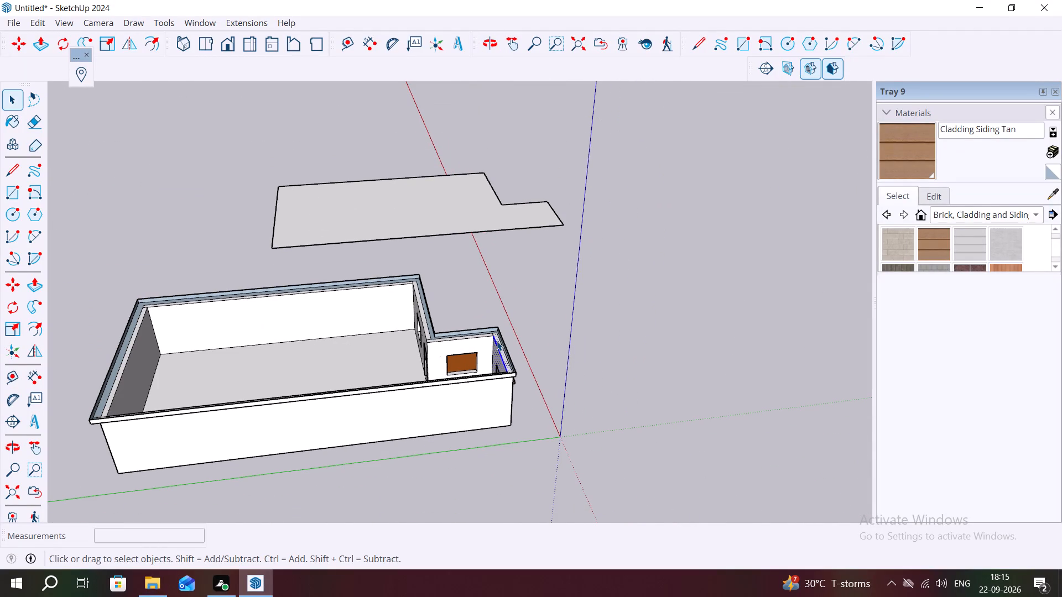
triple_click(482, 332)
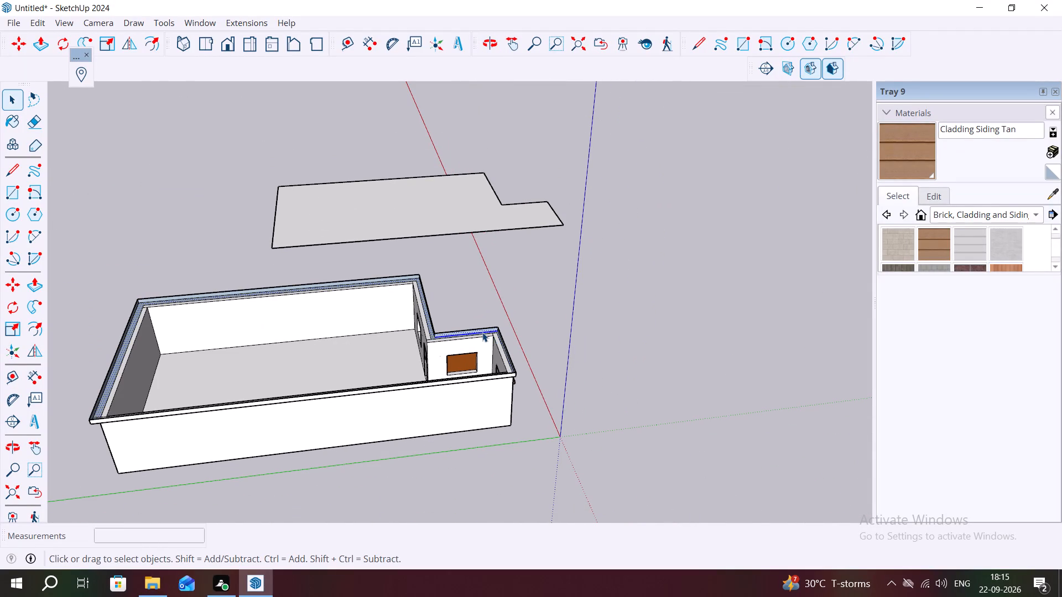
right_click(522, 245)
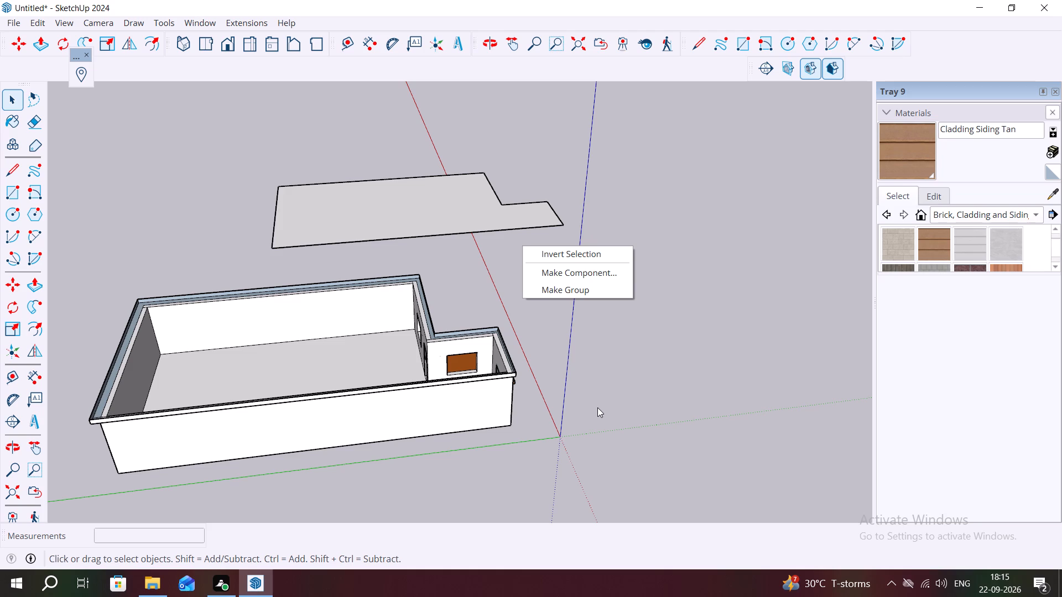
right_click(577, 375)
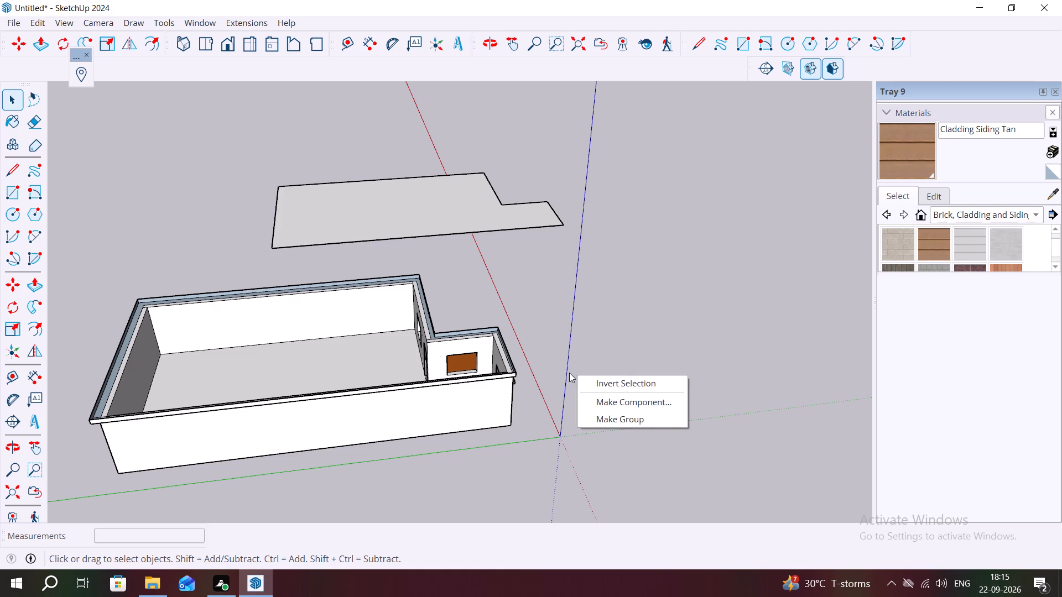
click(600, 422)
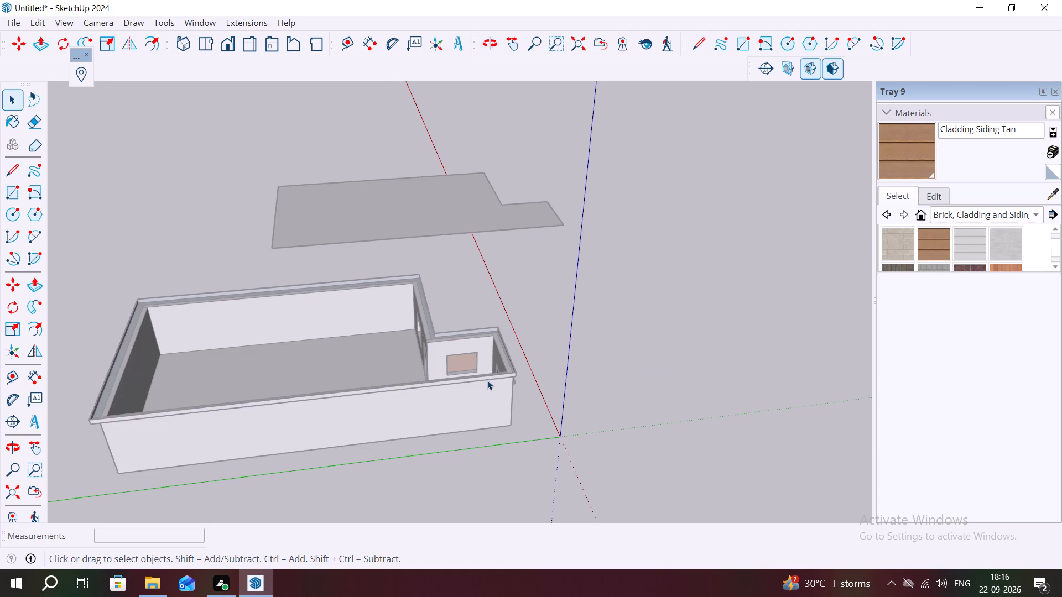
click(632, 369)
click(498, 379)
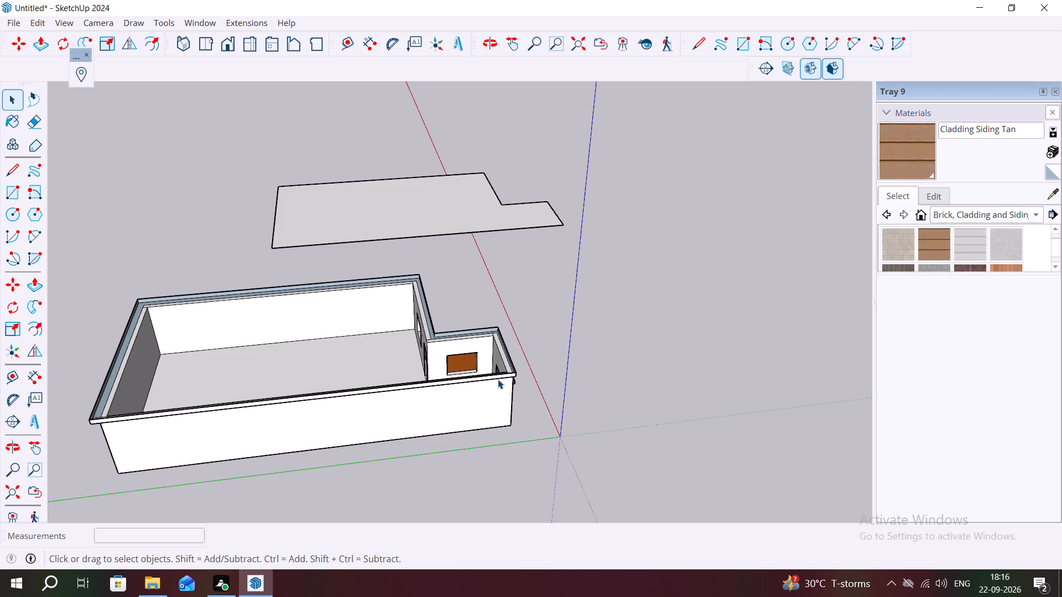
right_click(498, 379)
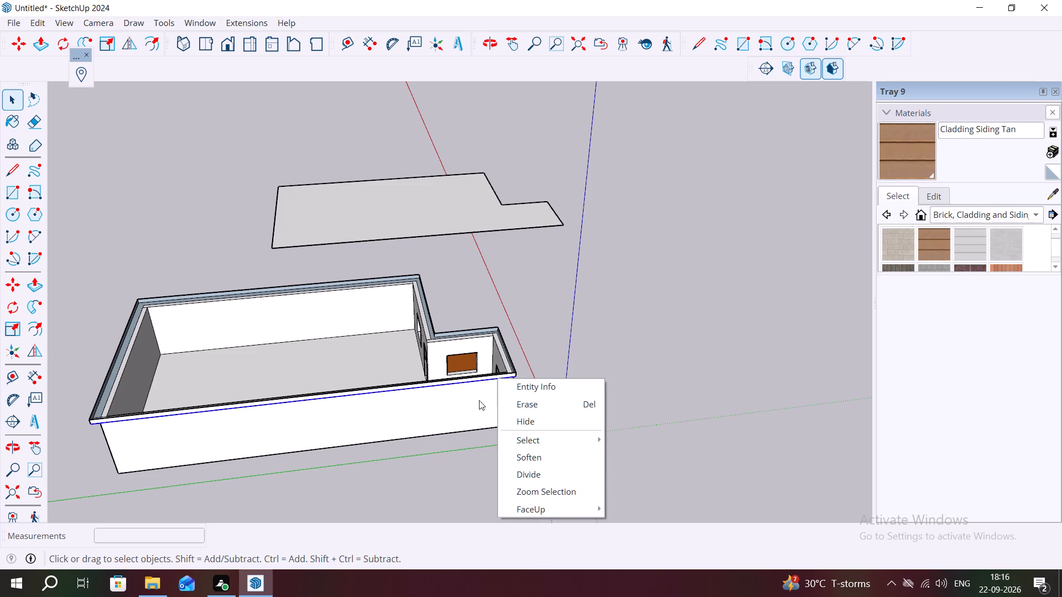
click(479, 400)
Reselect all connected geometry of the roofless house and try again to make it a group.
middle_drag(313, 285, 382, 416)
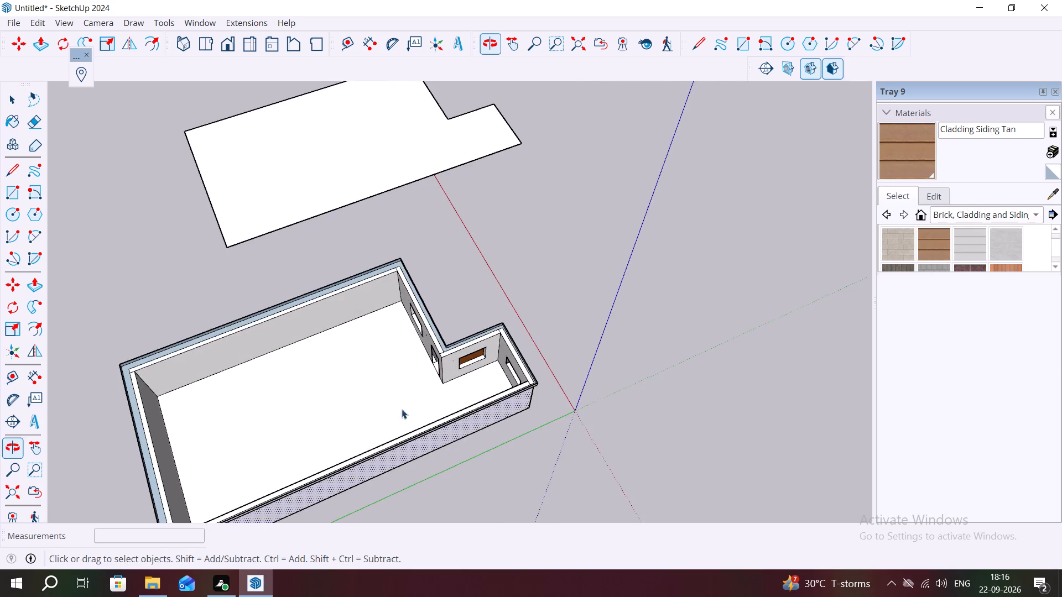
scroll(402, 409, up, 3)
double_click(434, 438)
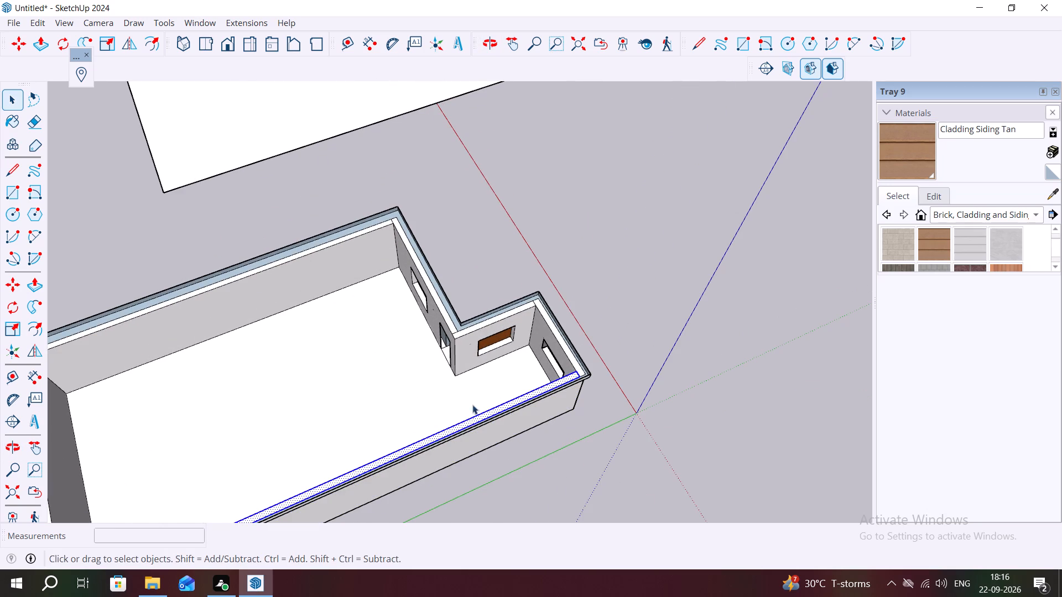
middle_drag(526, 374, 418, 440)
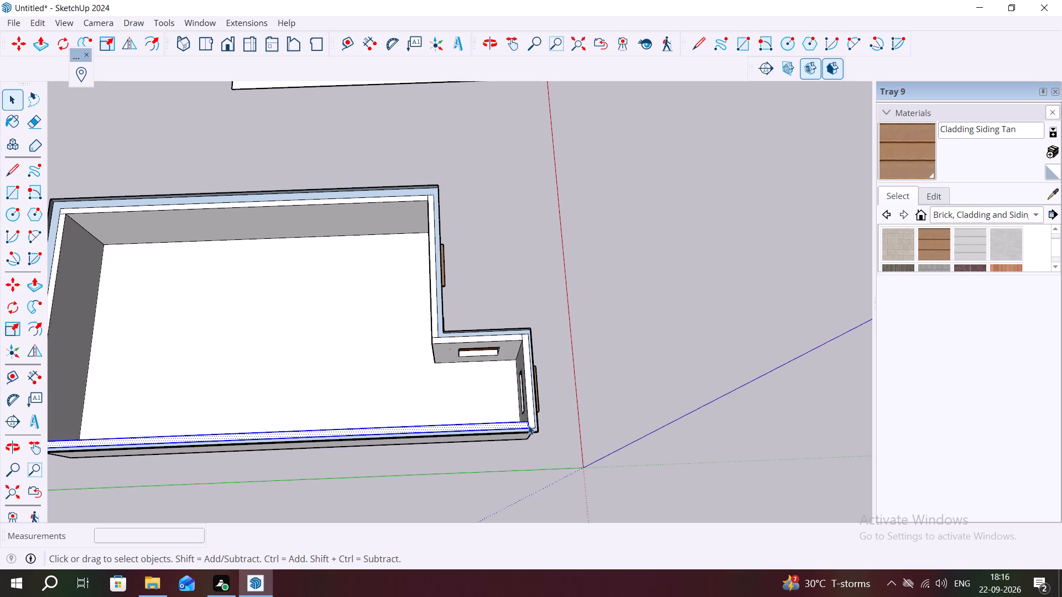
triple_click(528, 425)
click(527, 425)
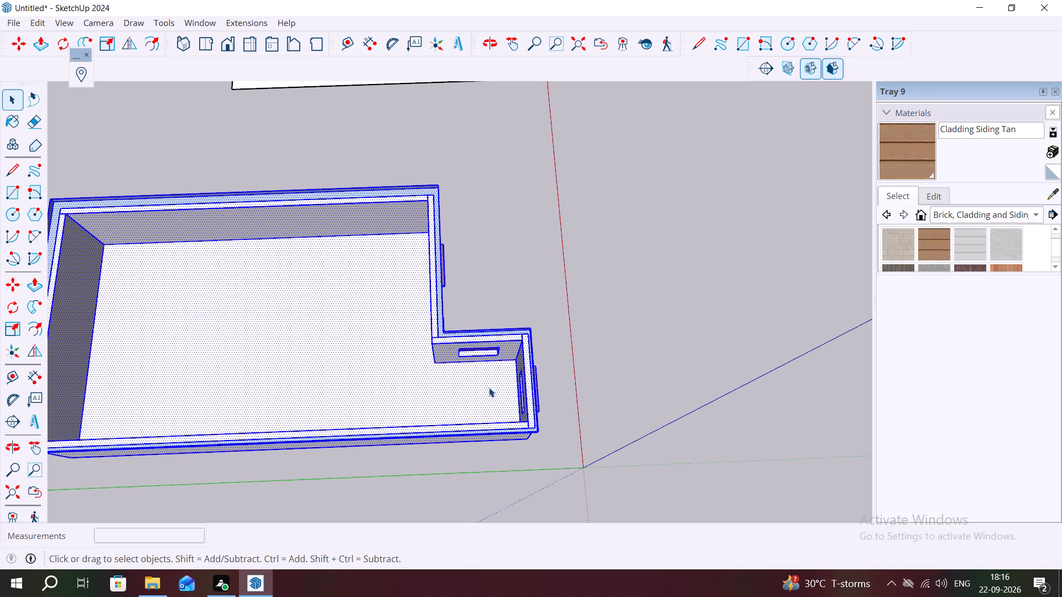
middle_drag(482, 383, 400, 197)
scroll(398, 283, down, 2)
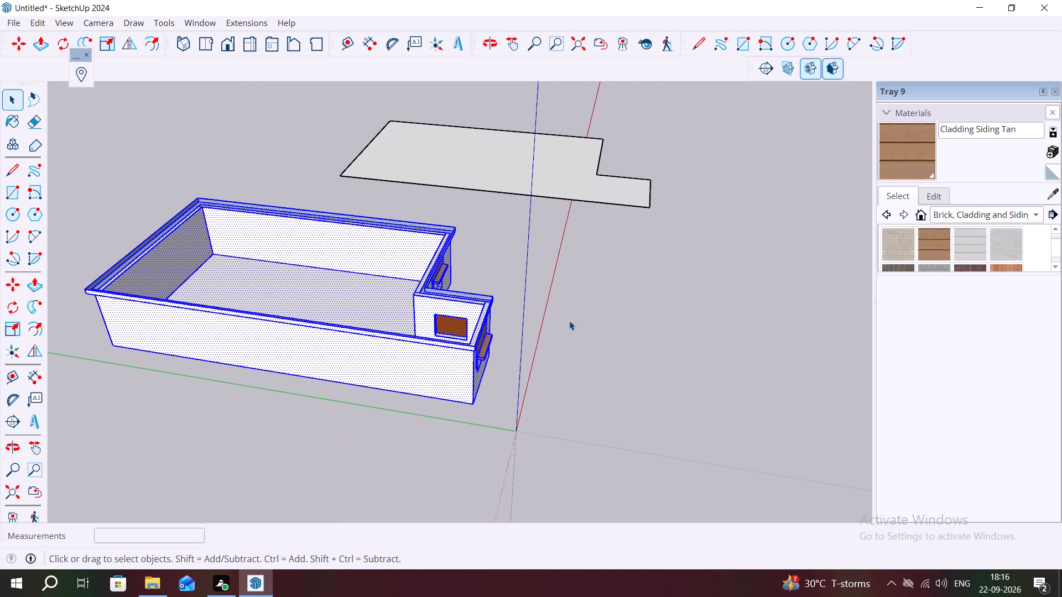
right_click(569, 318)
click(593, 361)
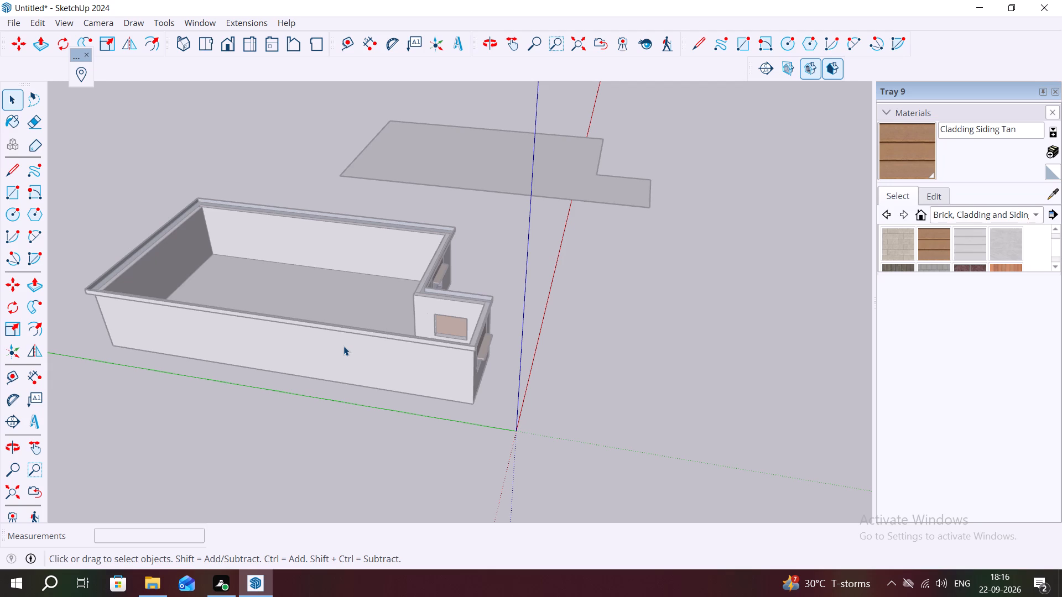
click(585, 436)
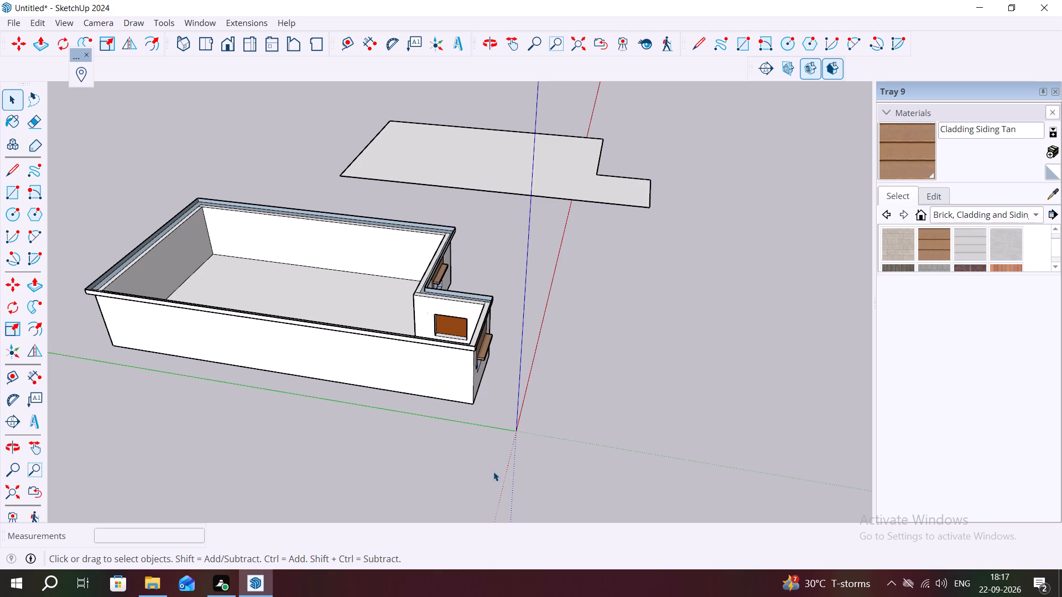
Copy the overhang band face around the wall tops about 69' 11" away, on the side opposite the roof outline copy.
middle_drag(335, 363, 285, 223)
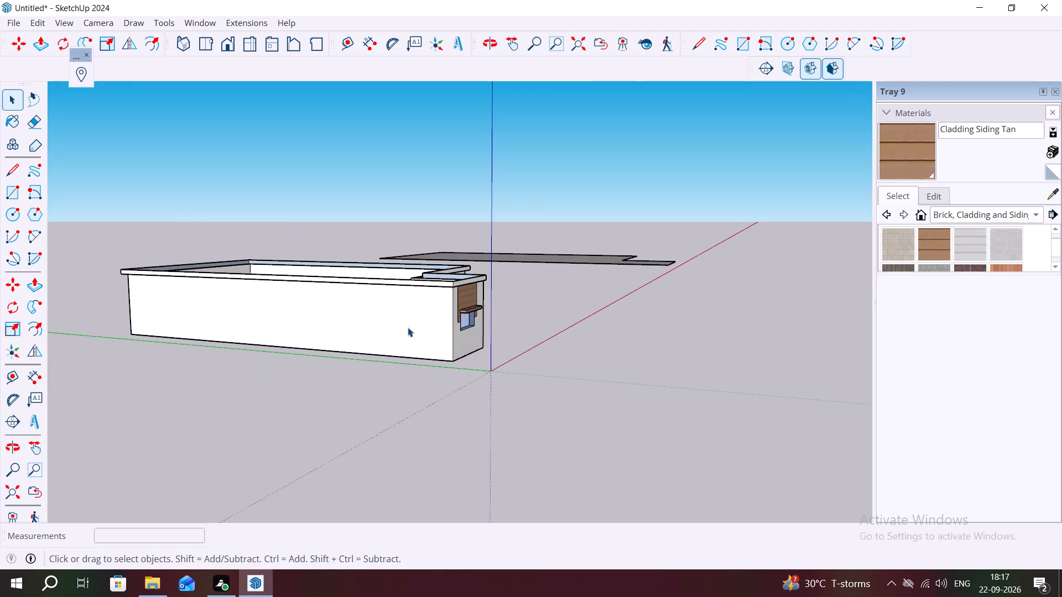
scroll(404, 316, up, 3)
middle_drag(406, 268, 525, 507)
scroll(509, 391, up, 5)
scroll(520, 409, down, 1)
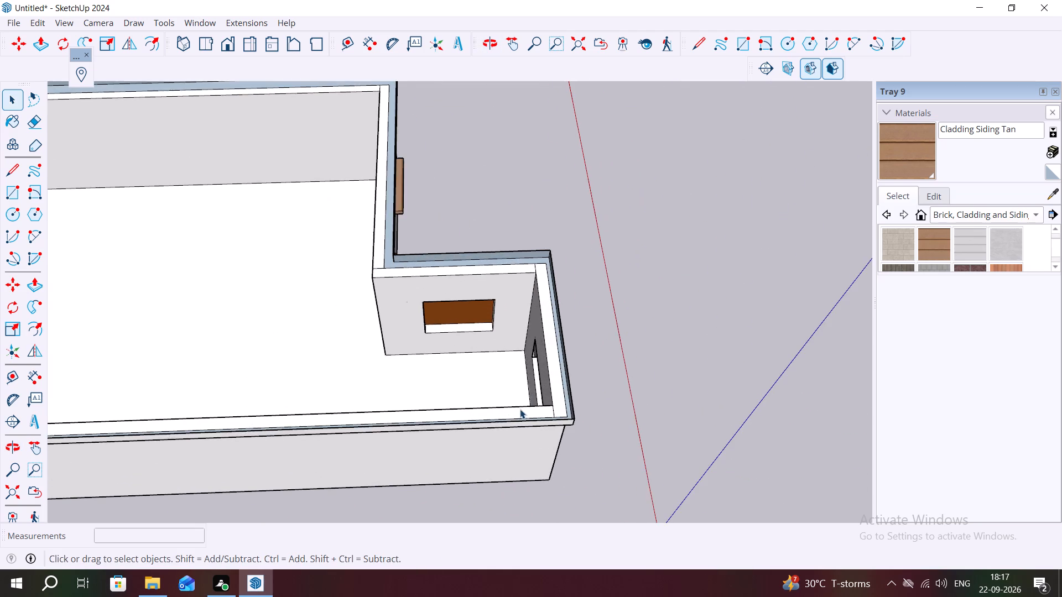
scroll(520, 409, down, 4)
scroll(436, 340, up, 4)
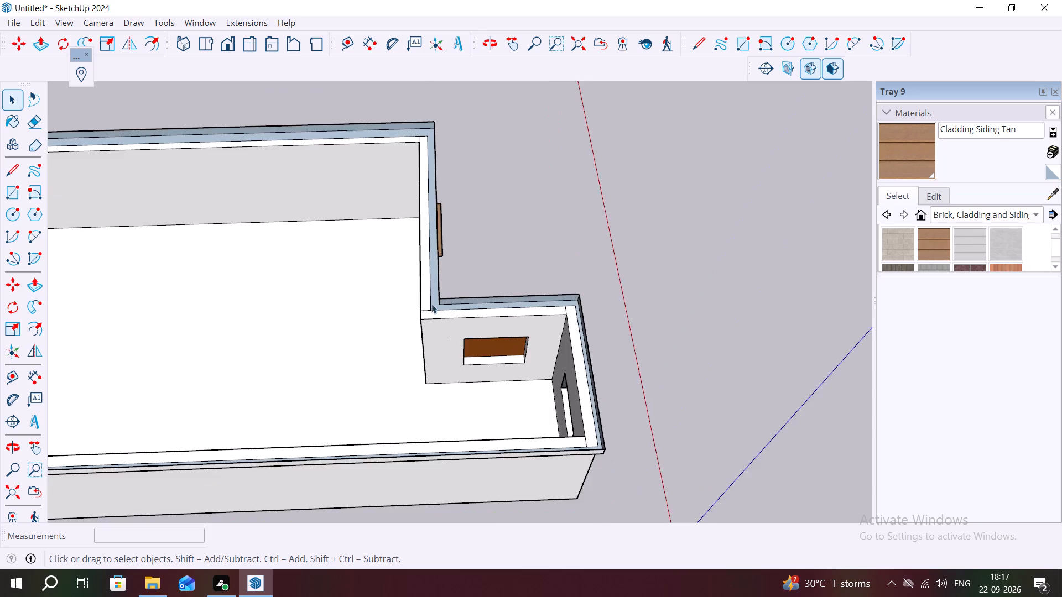
scroll(431, 304, up, 9)
click(446, 307)
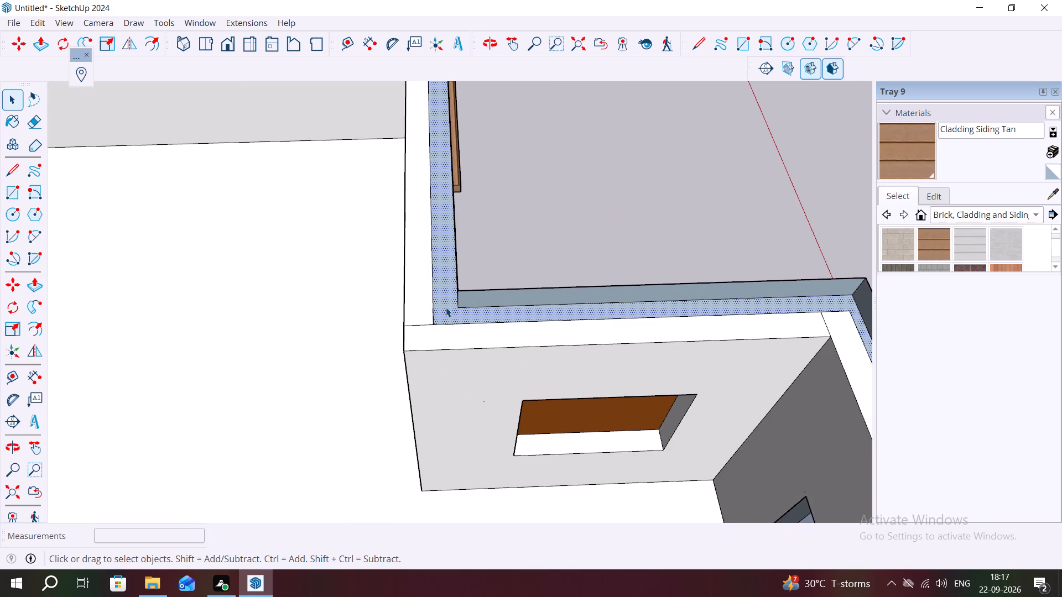
click(446, 307)
scroll(446, 307, down, 12)
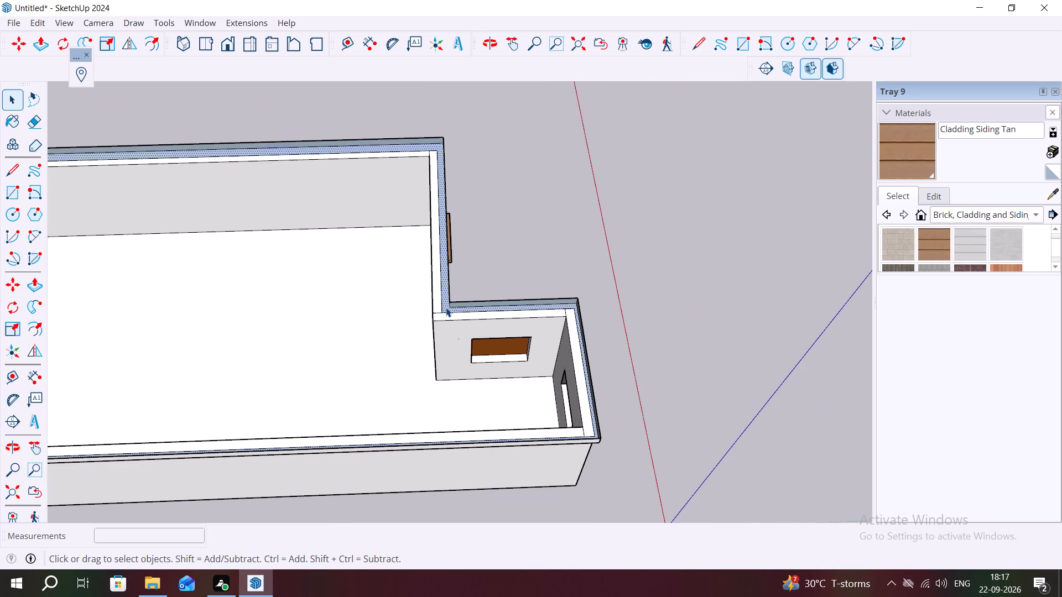
key(m)
click(442, 308)
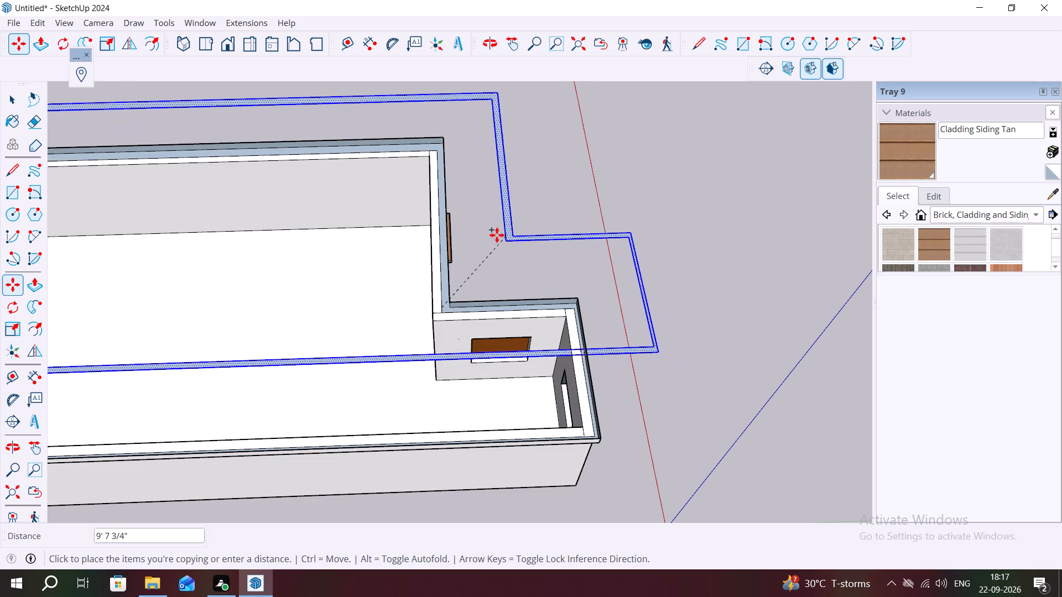
scroll(460, 160, down, 3)
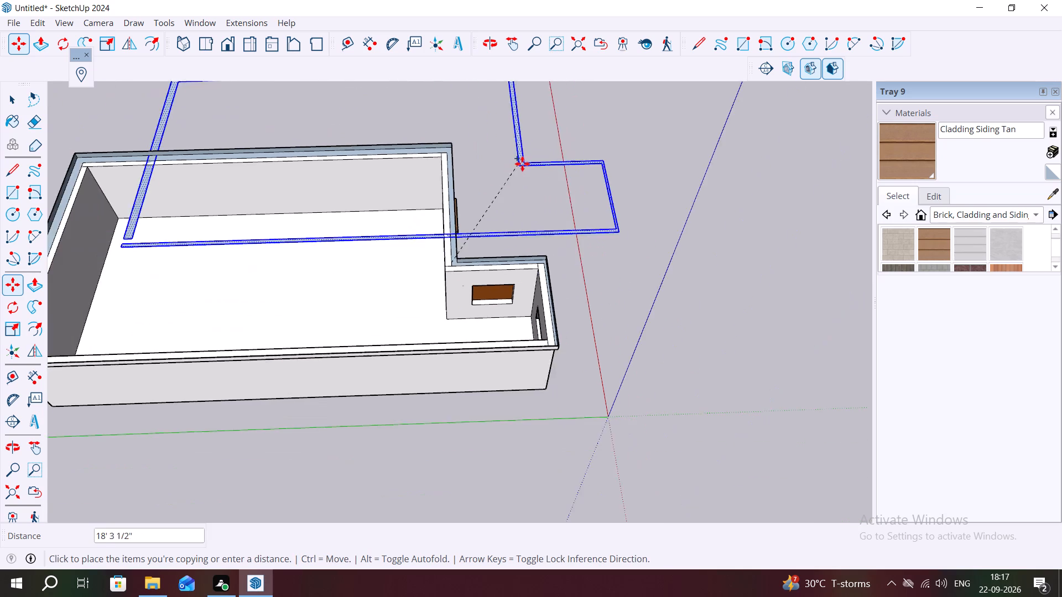
scroll(522, 164, down, 14)
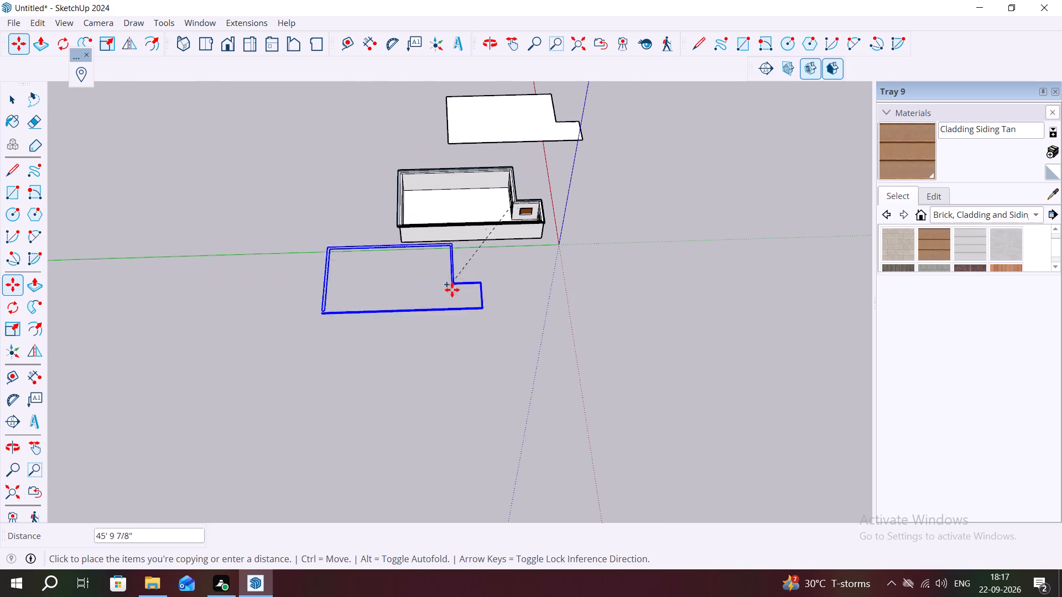
click(515, 347)
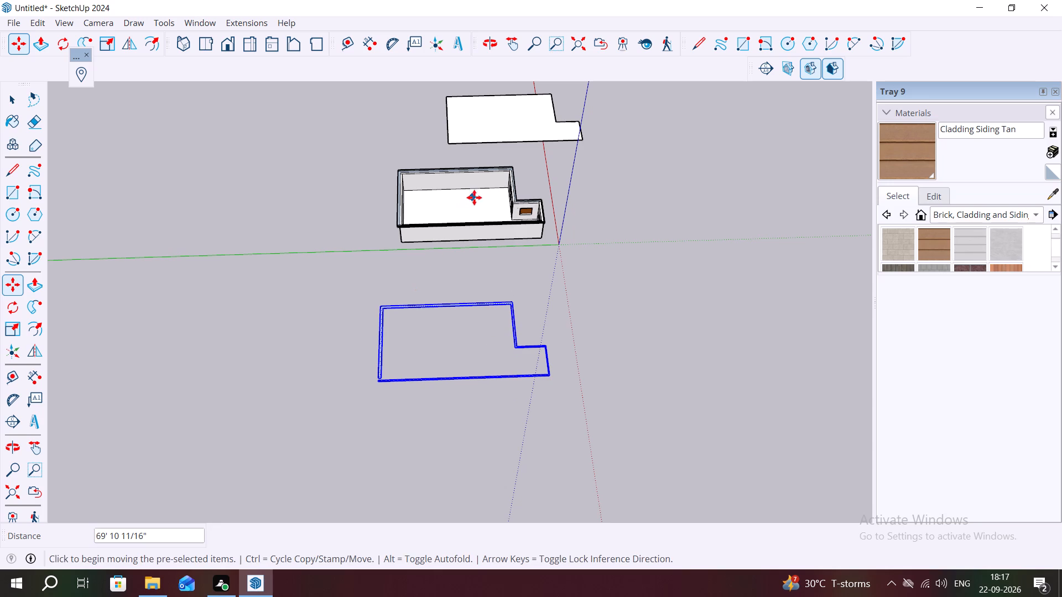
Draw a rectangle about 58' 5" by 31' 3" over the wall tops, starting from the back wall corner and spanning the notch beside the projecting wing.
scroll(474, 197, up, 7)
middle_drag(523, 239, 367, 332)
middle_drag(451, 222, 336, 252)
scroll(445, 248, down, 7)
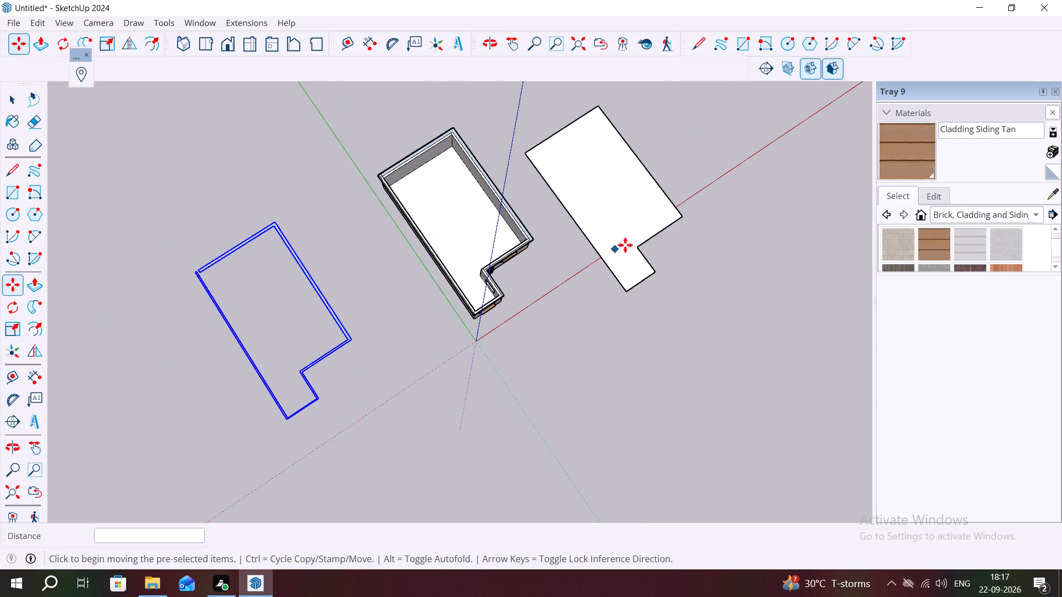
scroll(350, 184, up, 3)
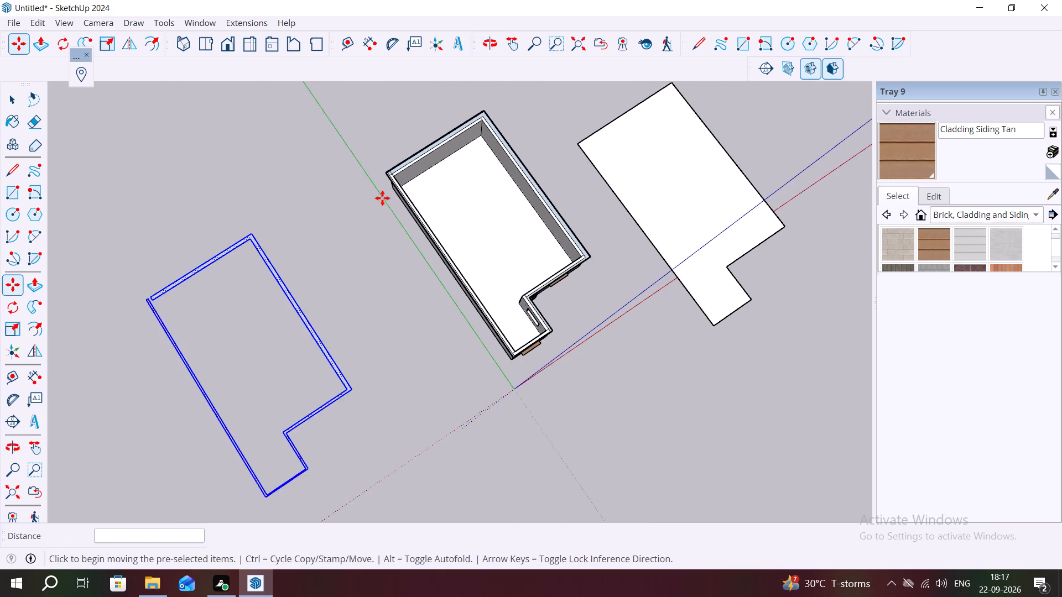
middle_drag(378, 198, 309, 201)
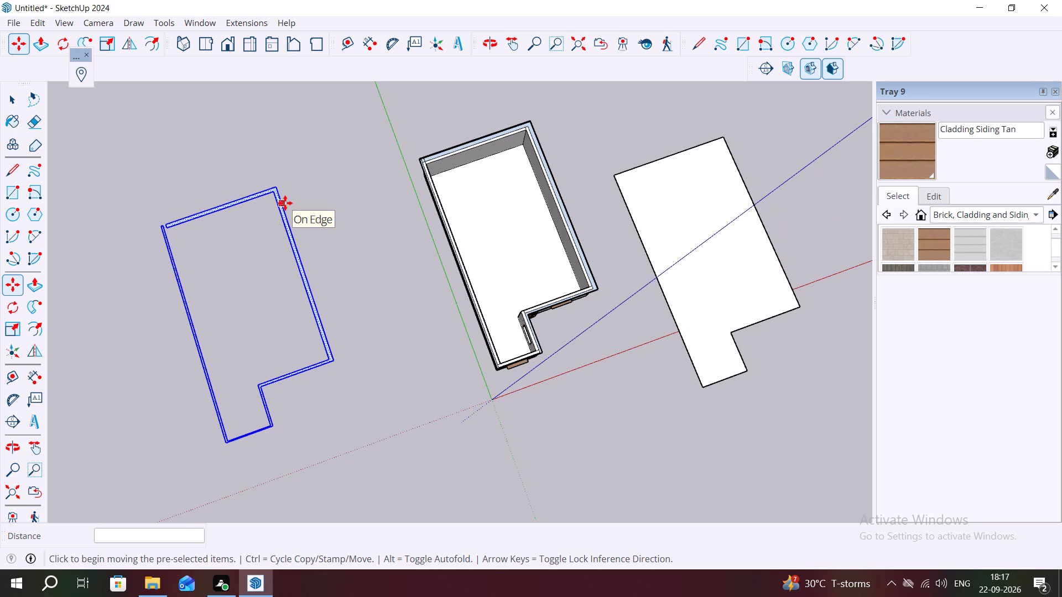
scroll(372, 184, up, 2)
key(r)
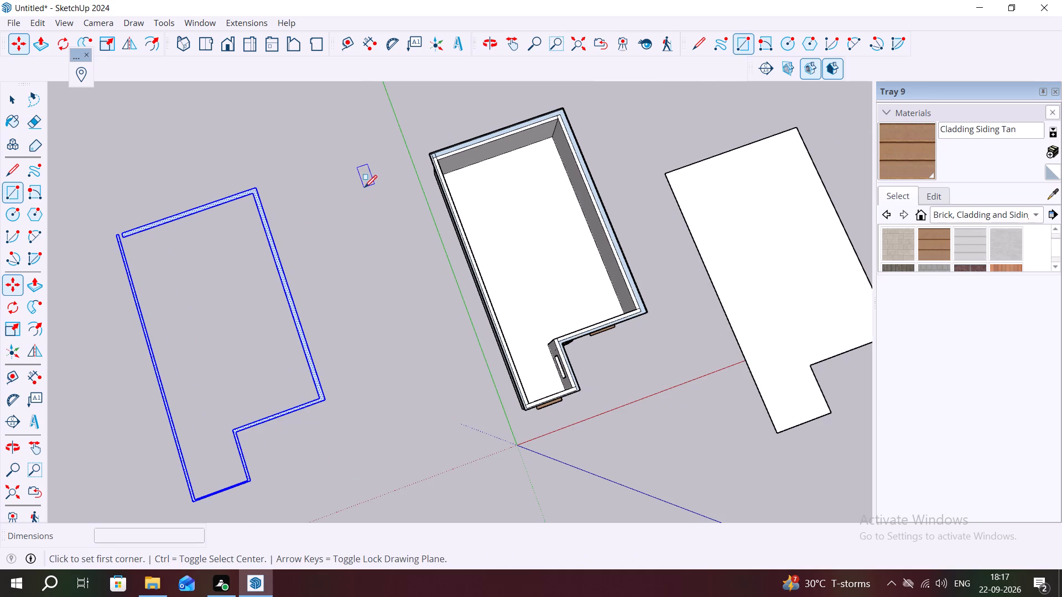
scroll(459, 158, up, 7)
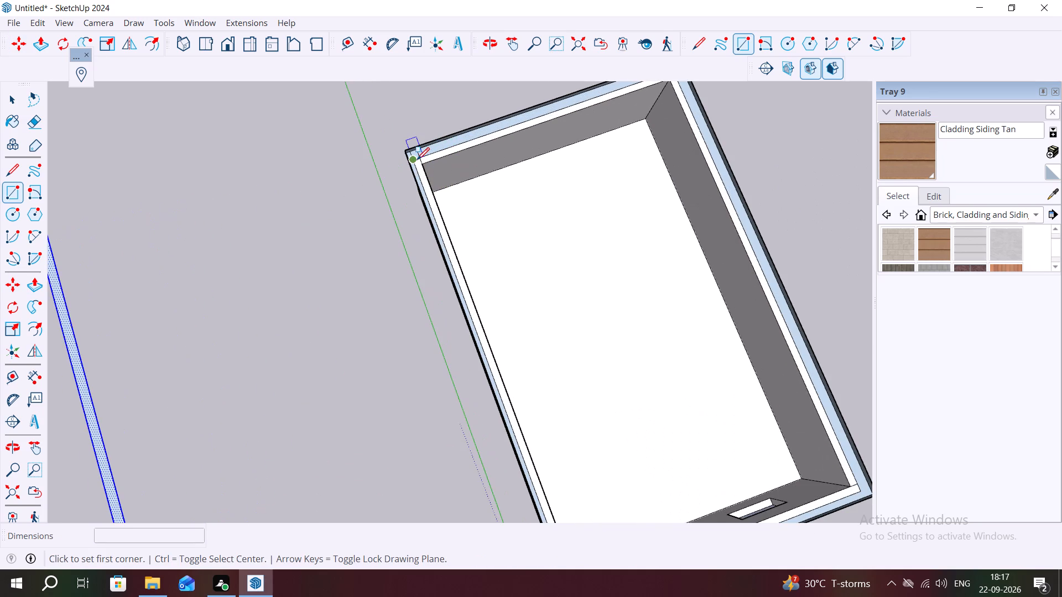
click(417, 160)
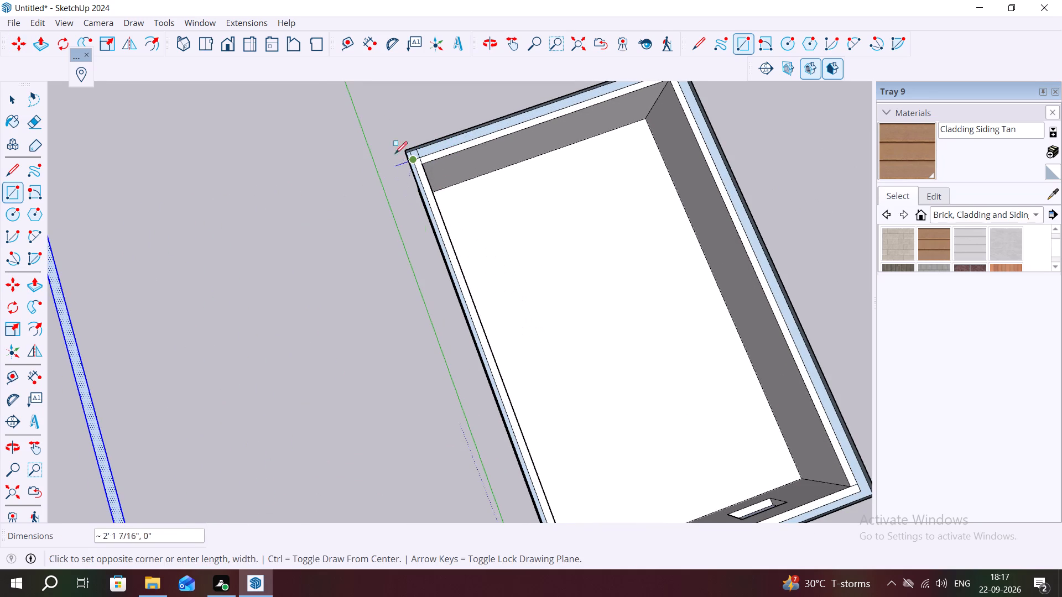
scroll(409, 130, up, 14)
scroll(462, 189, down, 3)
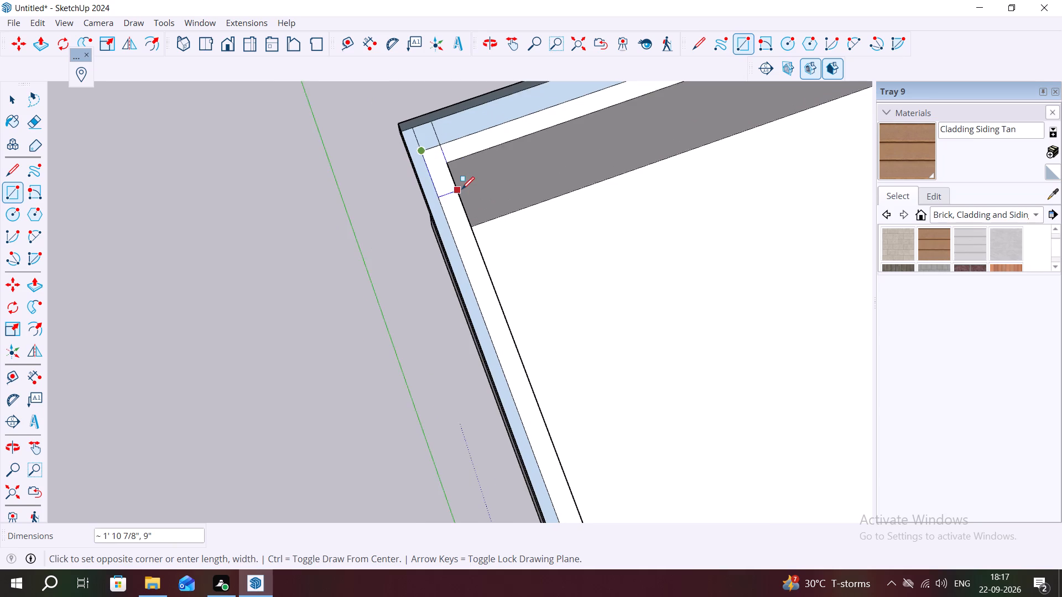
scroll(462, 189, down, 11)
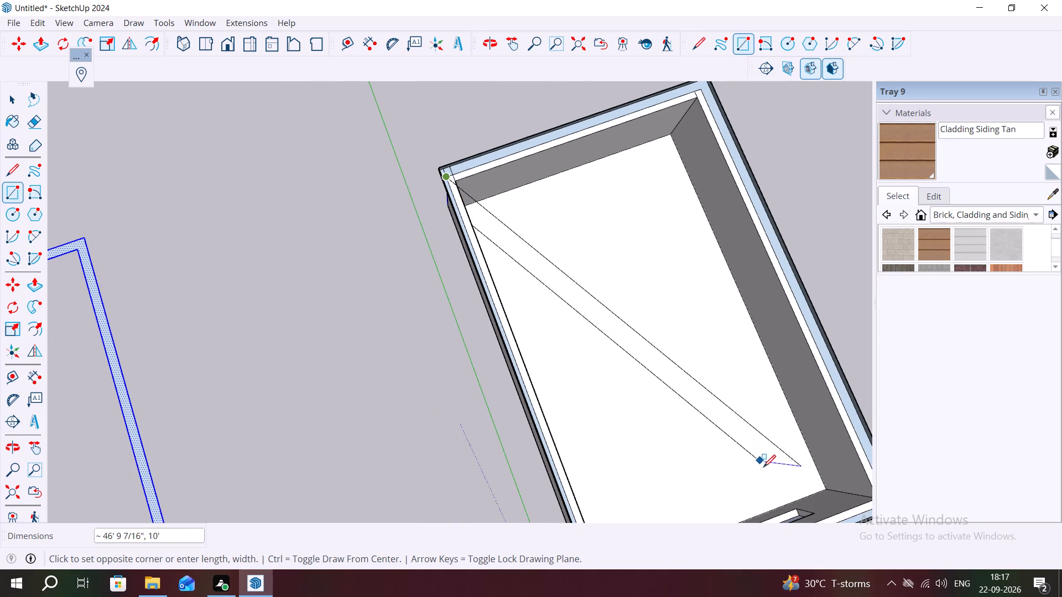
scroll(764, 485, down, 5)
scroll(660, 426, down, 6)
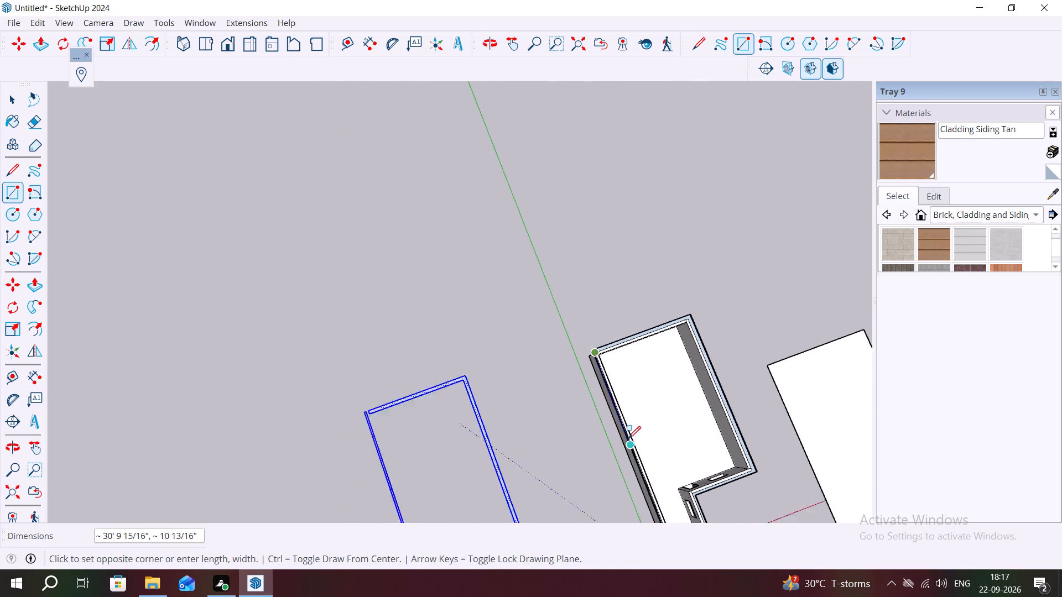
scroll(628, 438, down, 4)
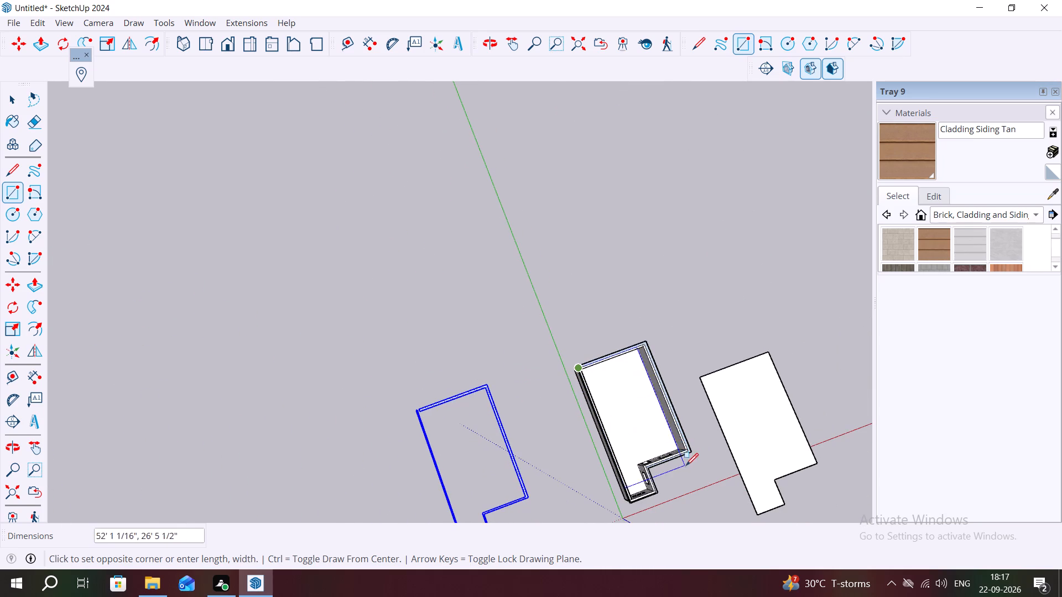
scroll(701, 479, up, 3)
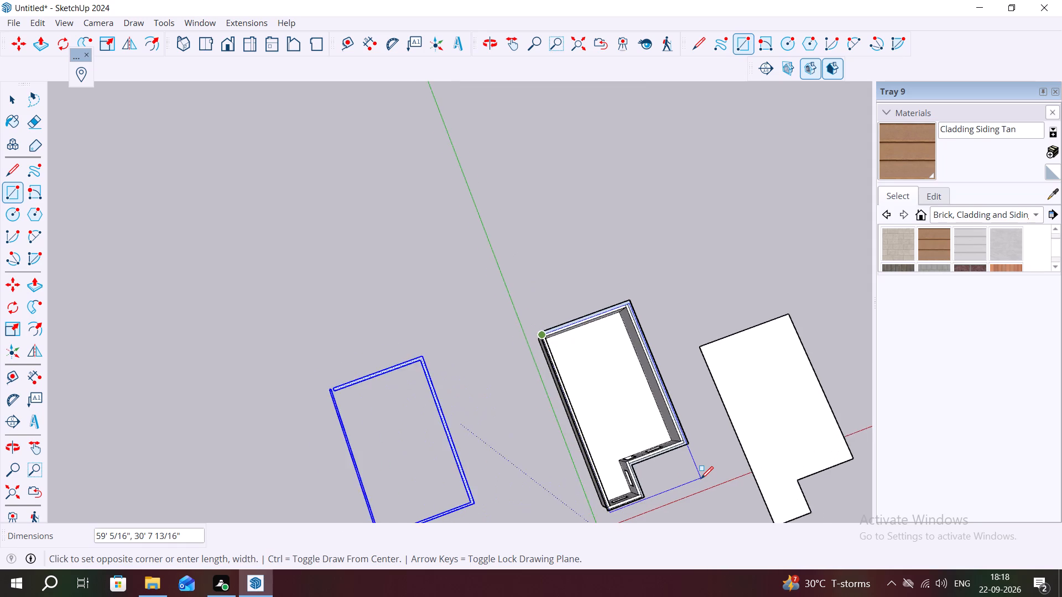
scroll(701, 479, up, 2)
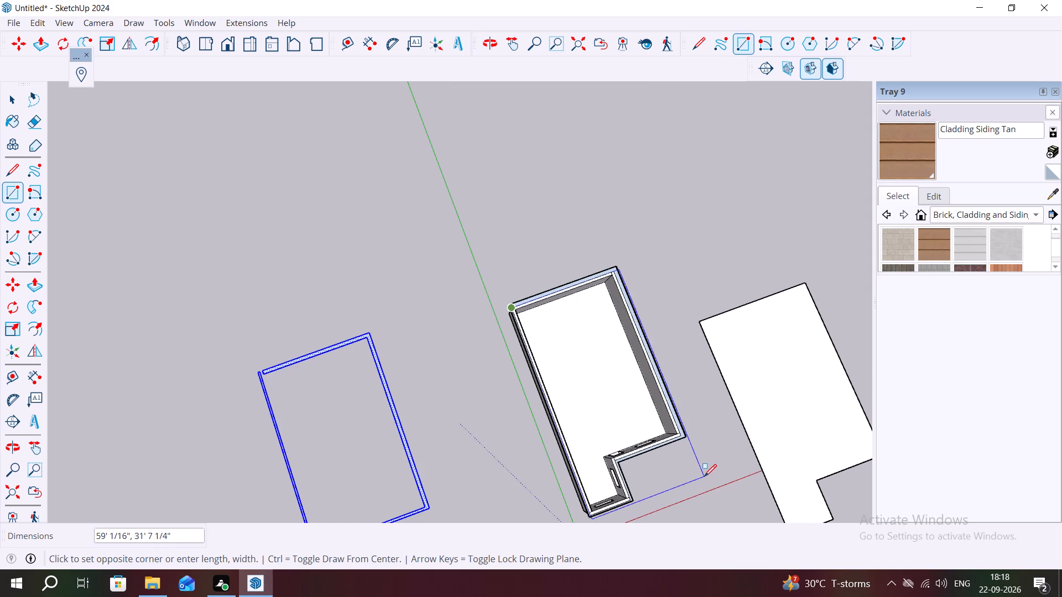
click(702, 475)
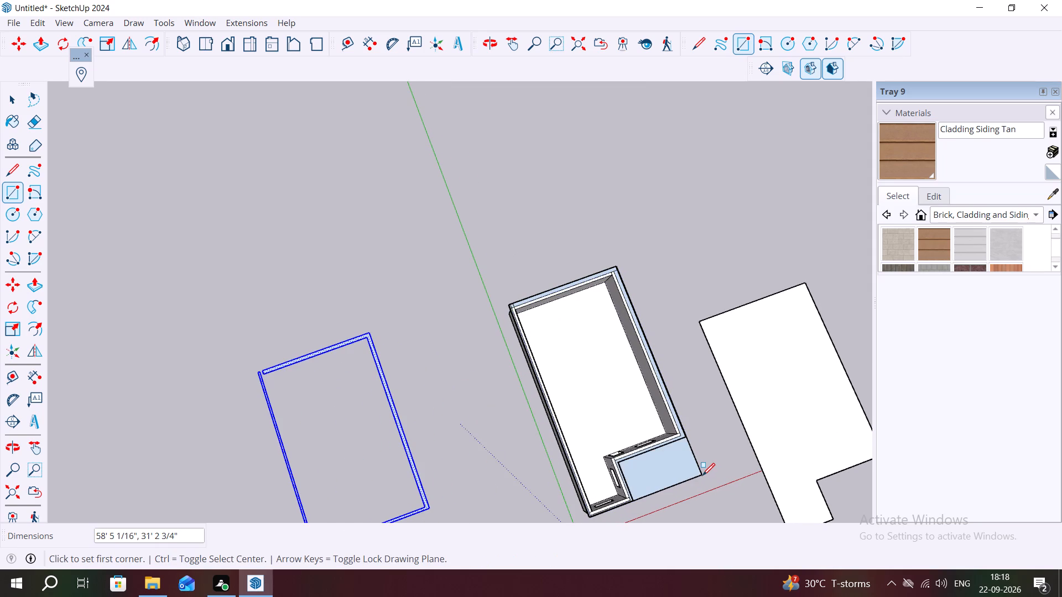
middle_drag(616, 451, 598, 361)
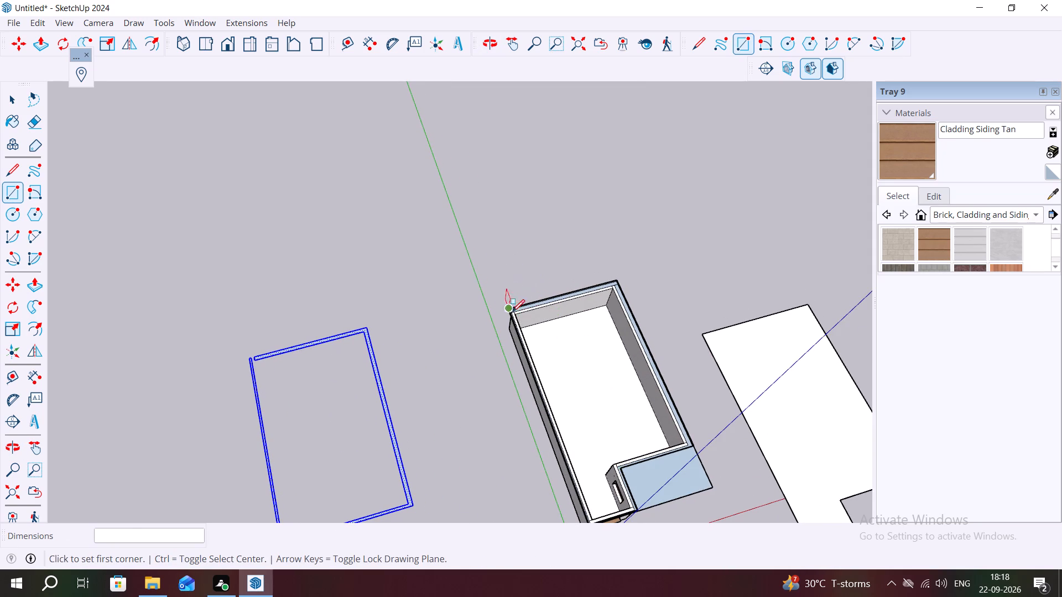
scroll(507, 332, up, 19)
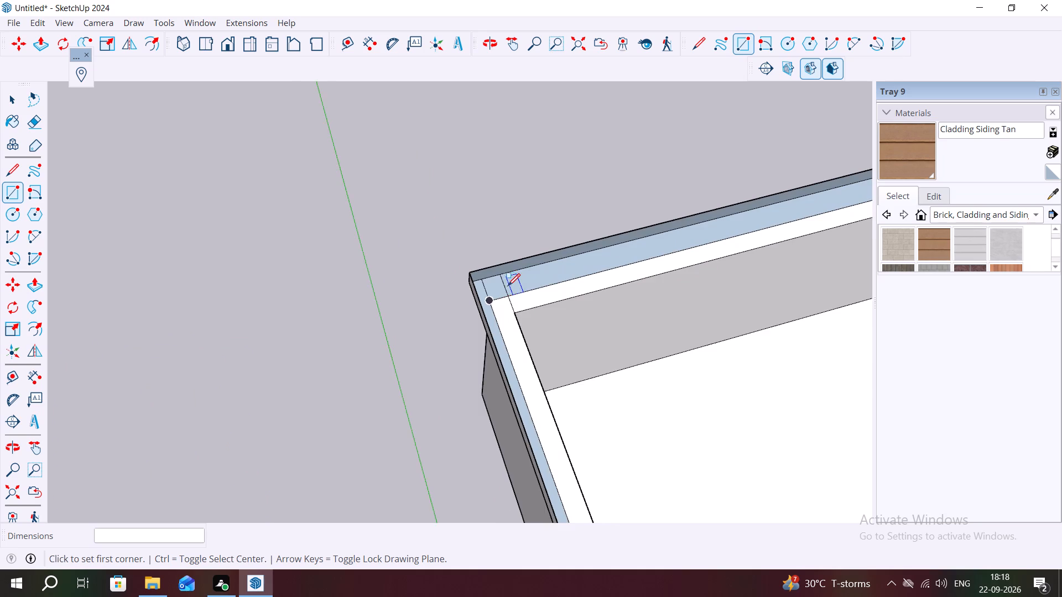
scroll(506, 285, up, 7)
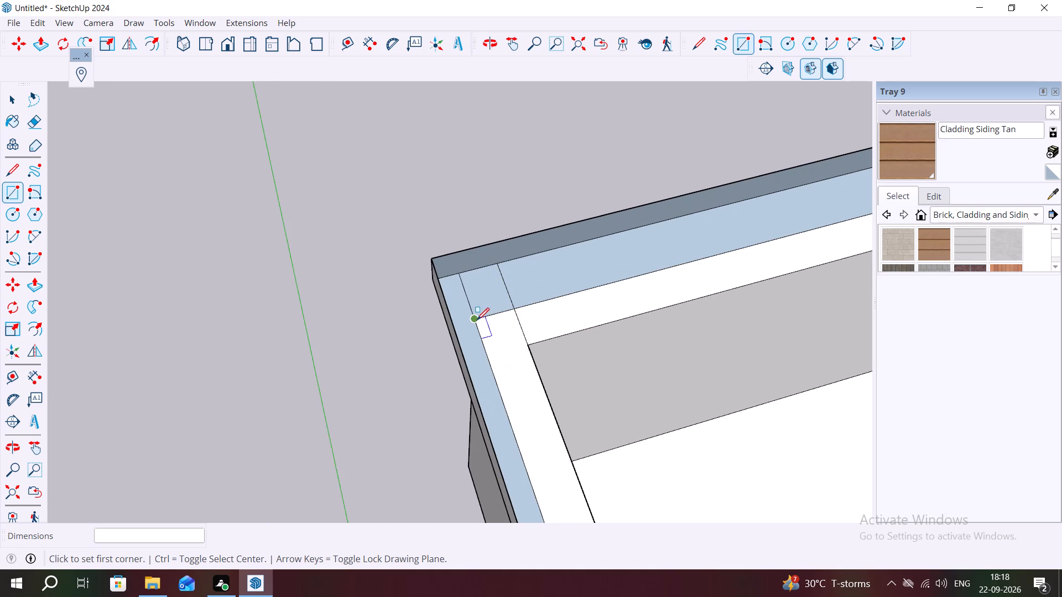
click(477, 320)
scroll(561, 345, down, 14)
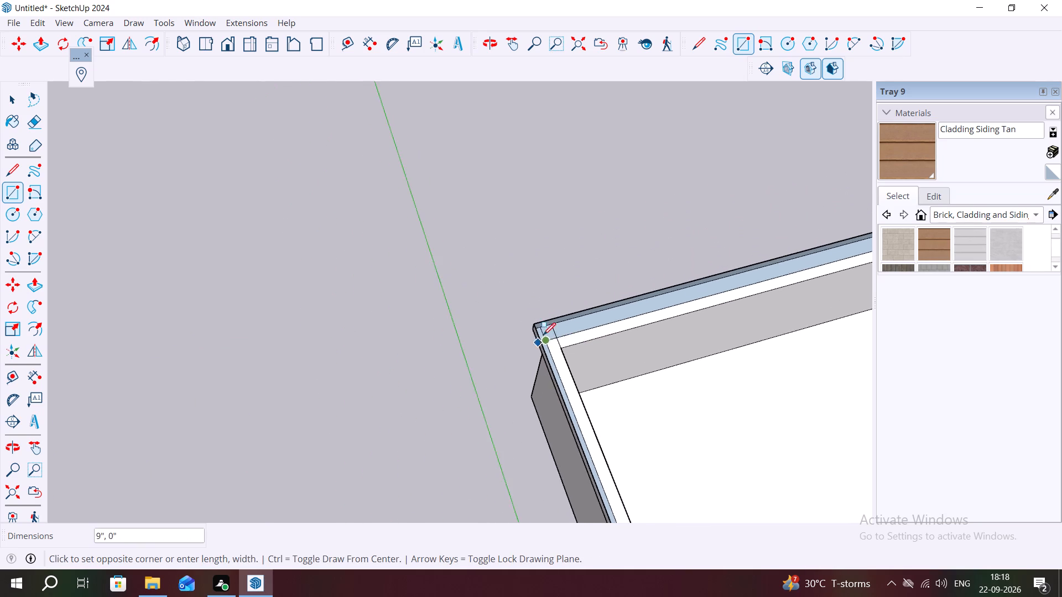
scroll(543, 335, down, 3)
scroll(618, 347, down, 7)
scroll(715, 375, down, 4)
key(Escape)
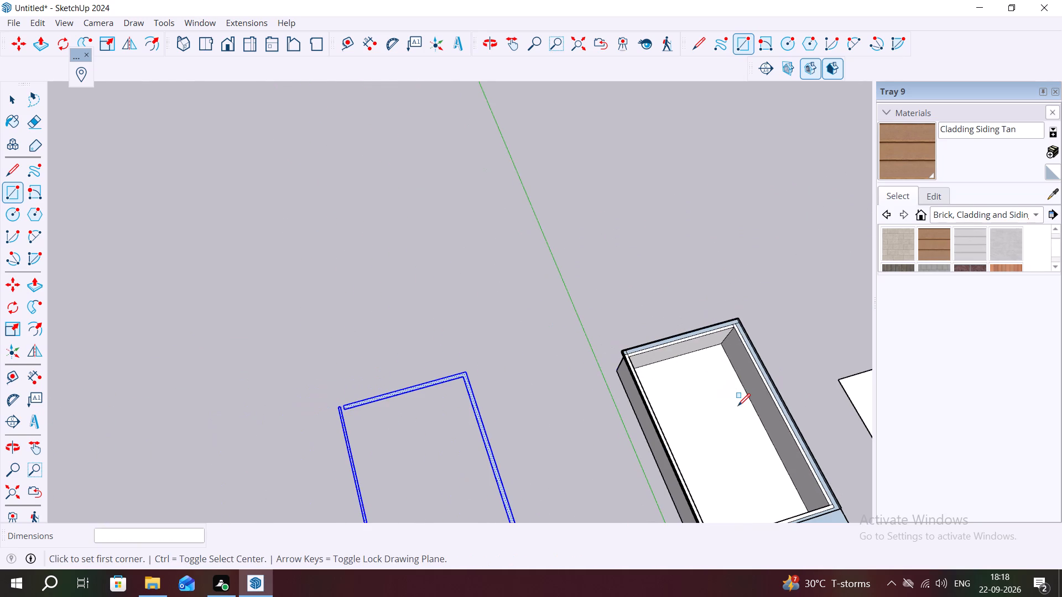
Undo the drawn rectangle, the copied overhang band and the copied roof outline.
key(ctrl+z)
key(ctrl+z)
key(ctrl+z)
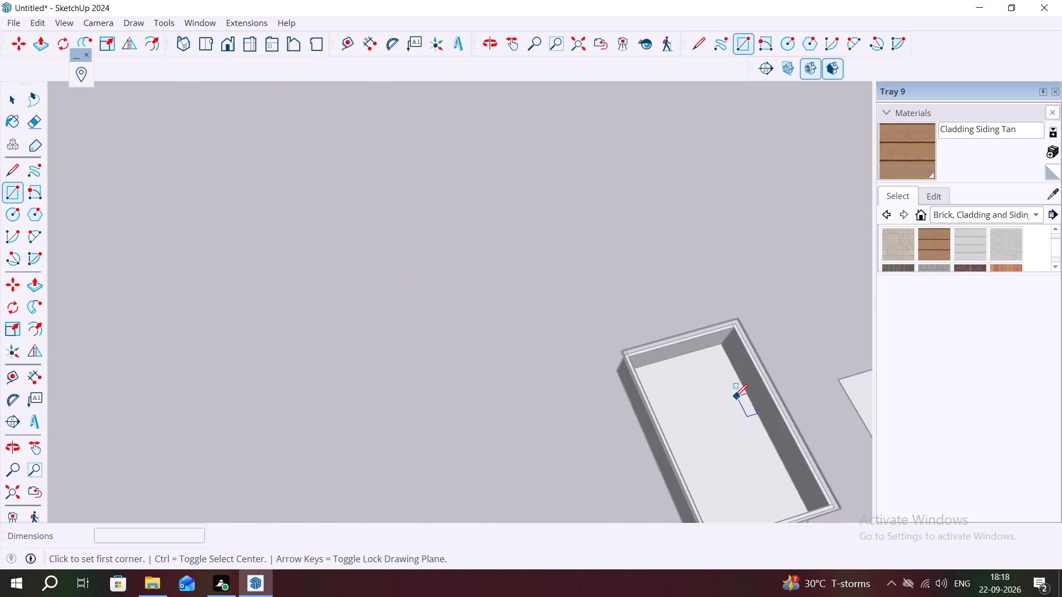
key(ctrl+z)
key(ctrl+z)
key(ctrl+z)
key(ctrl+z)
key(ctrl+z)
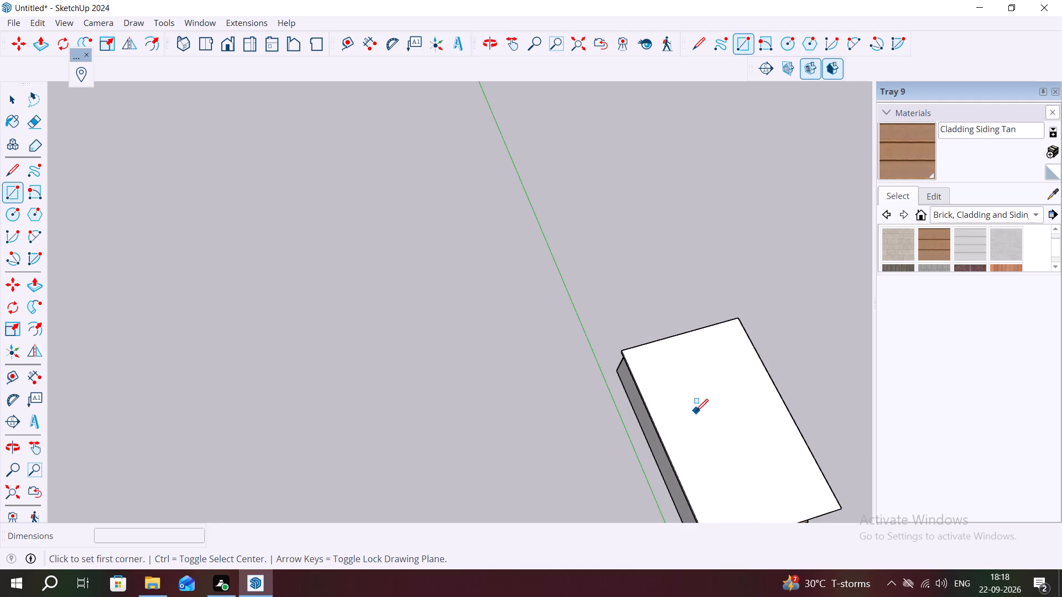
Undo the earlier roof overhang edits back to the flat house top with the inset wall outline.
key(ctrl+z)
key(ctrl+z)
key(ctrl+z)
key(ctrl+z)
key(ctrl+z)
key(ctrl+z)
key(ctrl+z)
key(ctrl+z)
key(ctrl+z)
key(ctrl+z)
key(ctrl+z)
scroll(592, 275, down, 1)
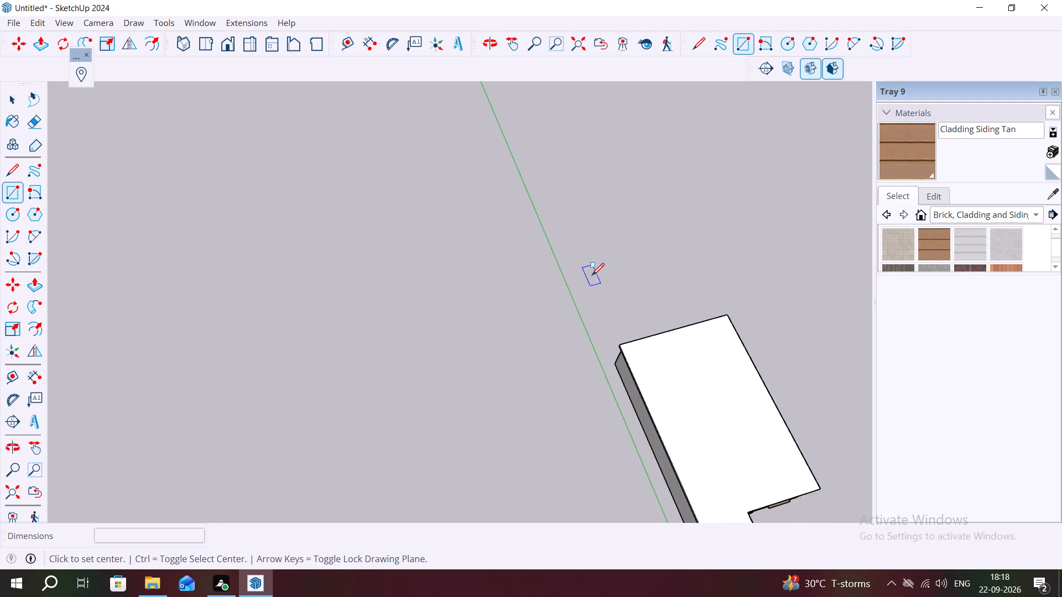
scroll(592, 275, down, 8)
key(z)
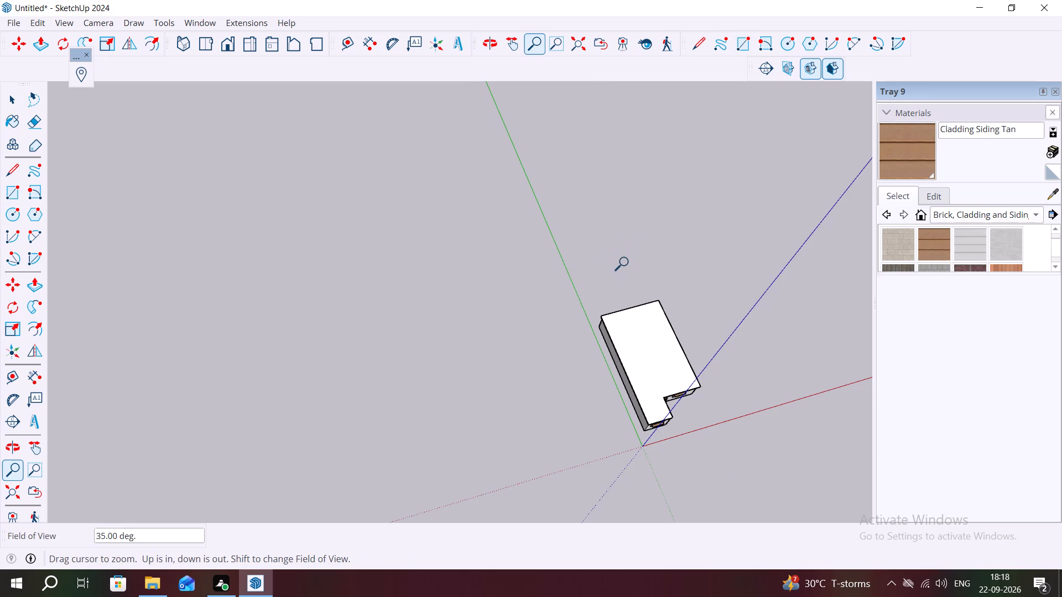
key(ctrl+z)
key(ctrl+z)
key(ctrl+z)
key(ctrl+z)
key(ctrl+z)
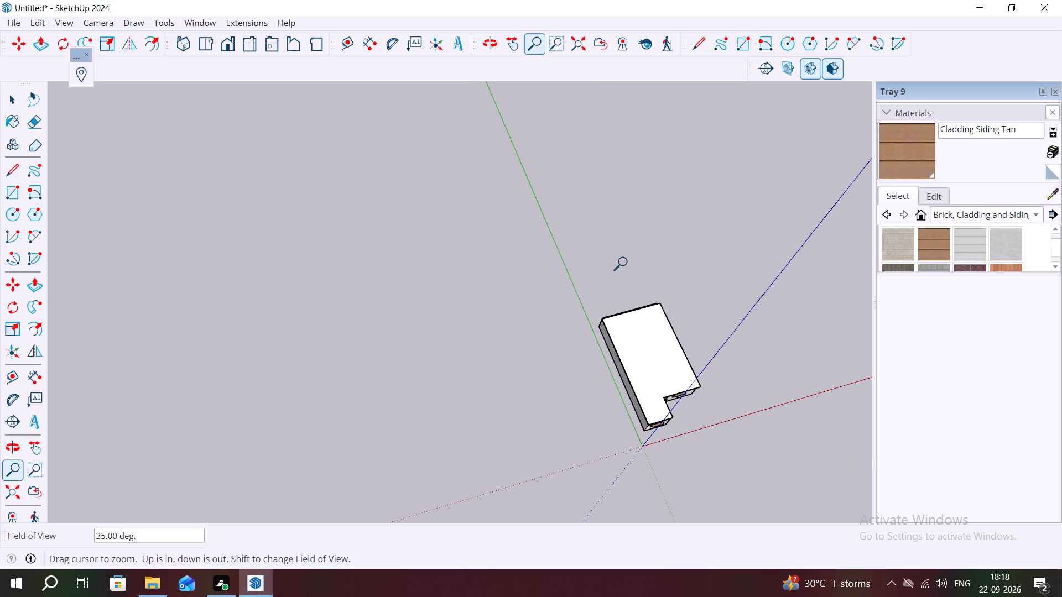
key(ctrl+z)
key(ctrl+z)
key(ctrl+z)
key(ctrl+z)
key(ctrl+z)
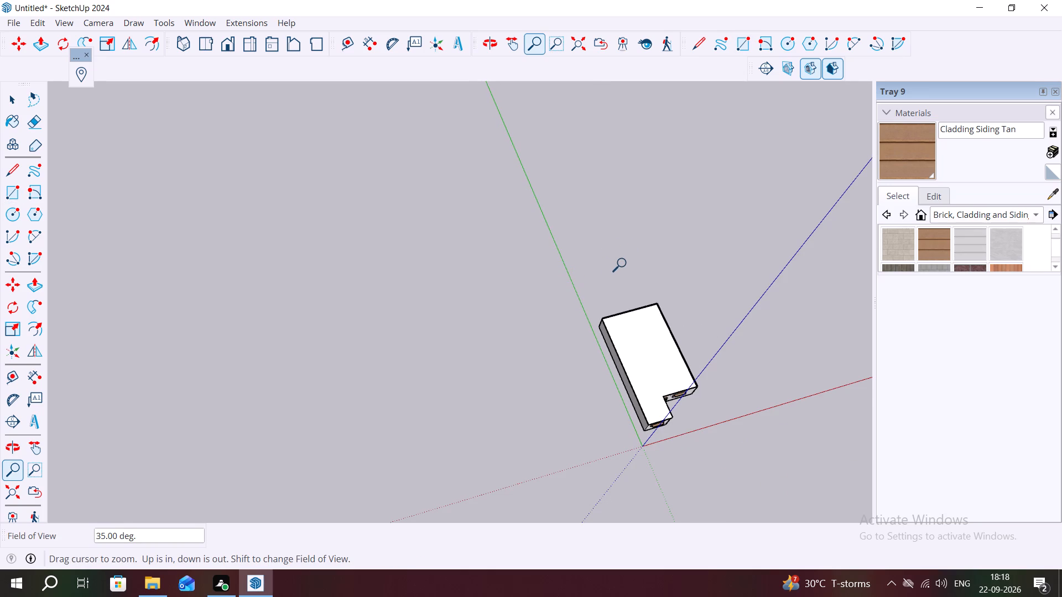
key(ctrl+z)
key(ctrl+z)
middle_drag(633, 370, 585, 323)
scroll(431, 297, down, 4)
key(ctrl+z)
key(ctrl+z)
key(ctrl+z)
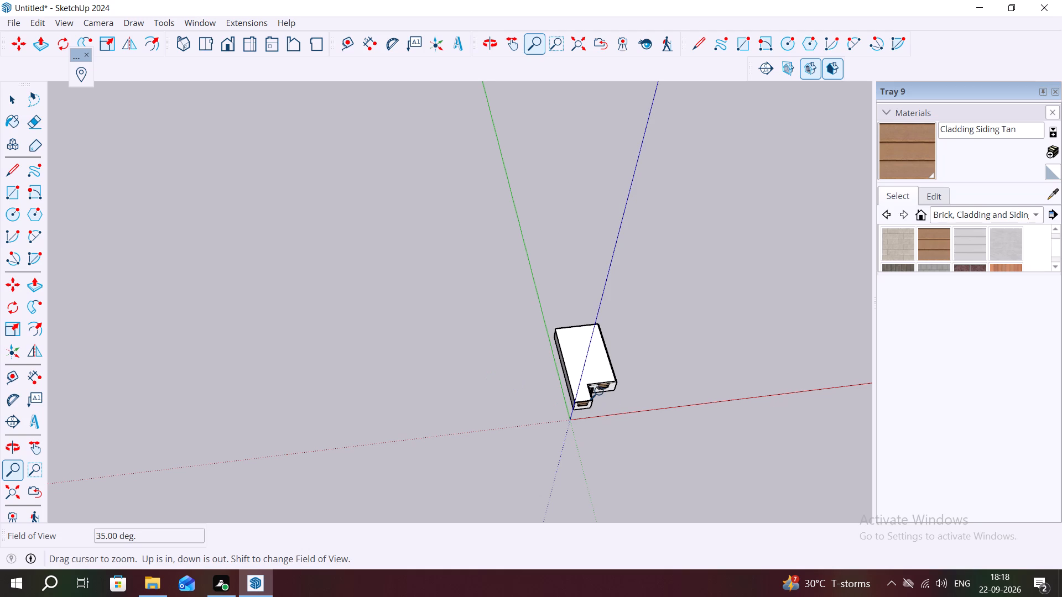
key(ctrl+z)
key(ctrl+z)
key(ctrl+z)
key(z)
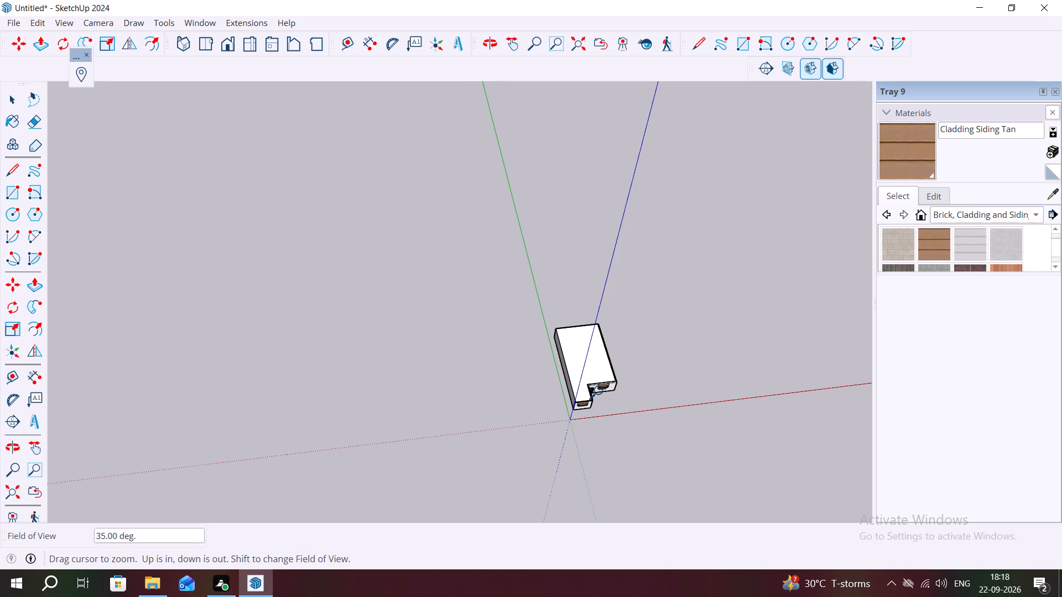
key(ctrl+z)
key(ctrl+z)
key(z)
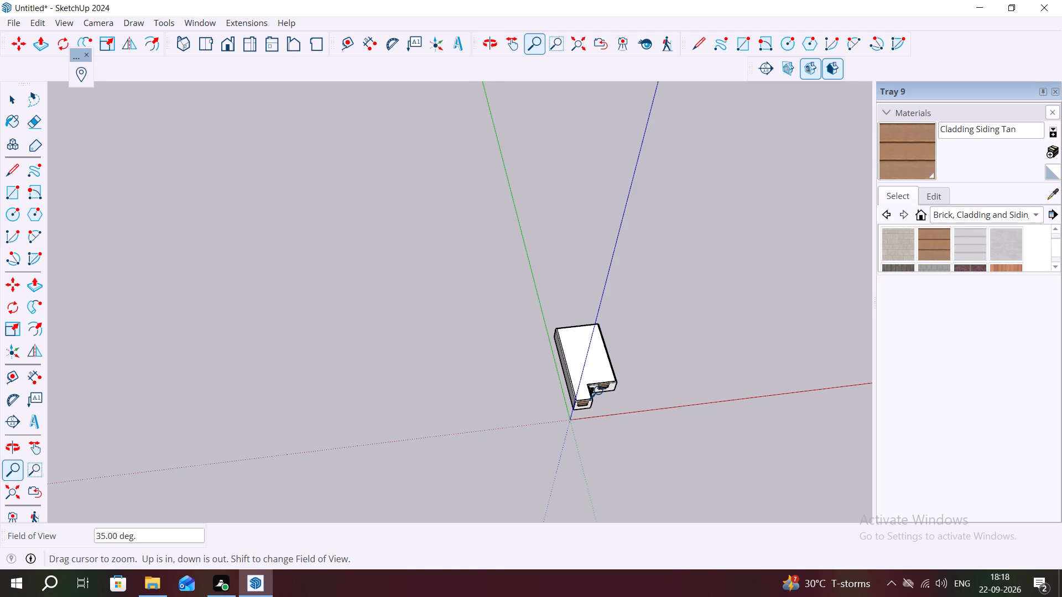
key(ctrl+z)
key(ctrl+z)
Try to erase the short edge in the outline strip at the roof's inner corner beside the projecting wing.
scroll(592, 404, up, 8)
middle_drag(583, 436, 564, 392)
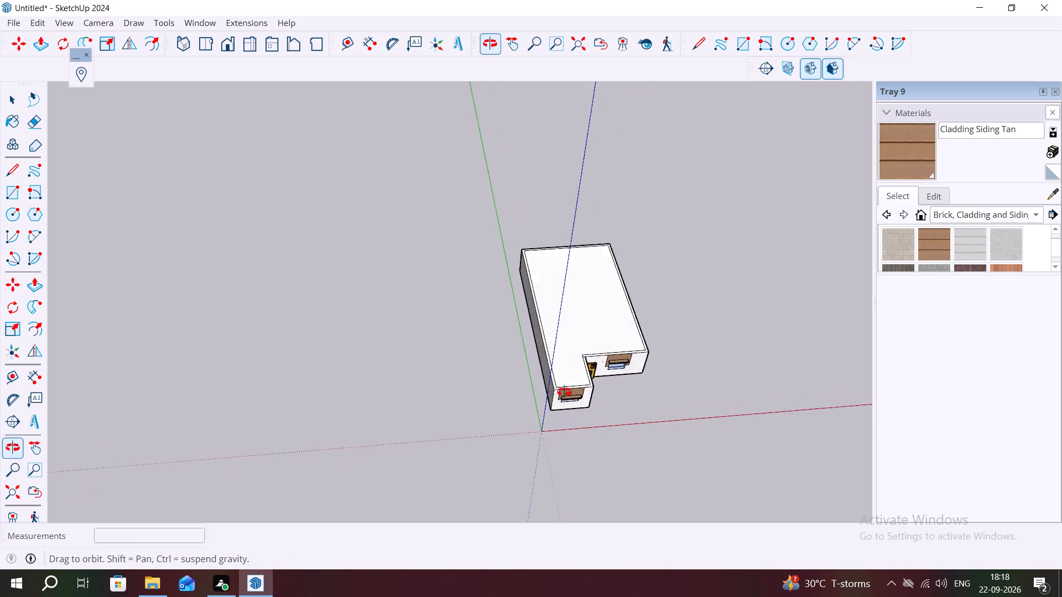
middle_drag(564, 392, 547, 333)
scroll(560, 401, up, 6)
middle_drag(565, 359, 533, 430)
scroll(534, 421, up, 1)
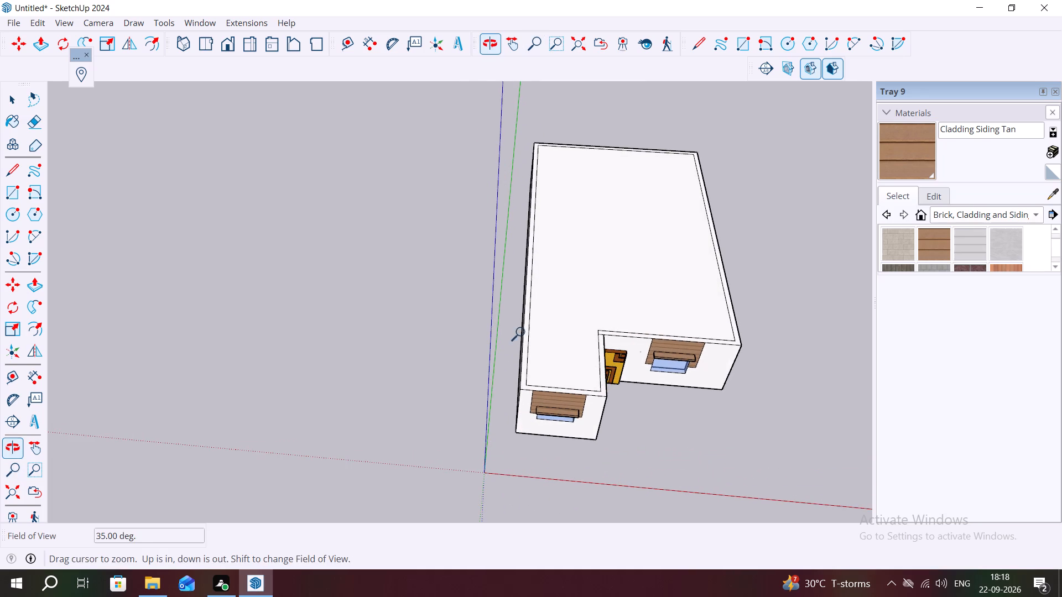
key(Escape)
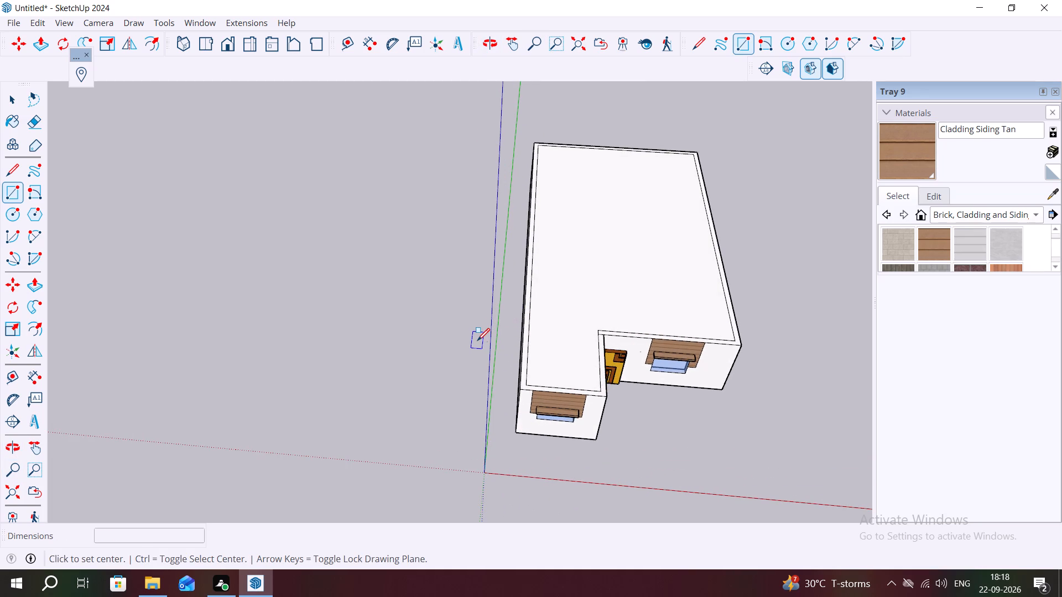
key(e)
scroll(642, 313, up, 6)
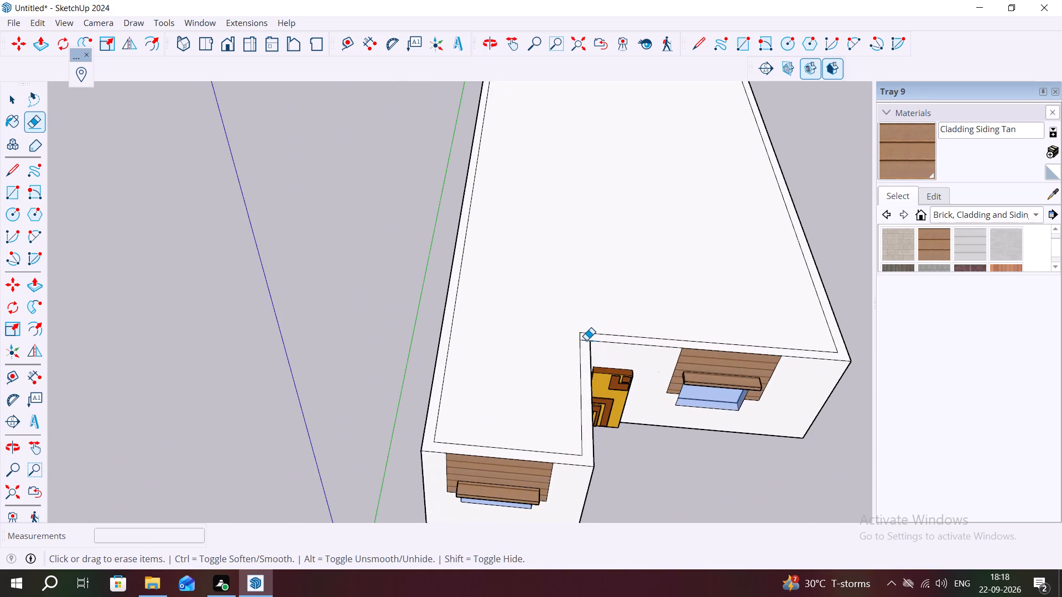
click(586, 339)
scroll(707, 322, down, 5)
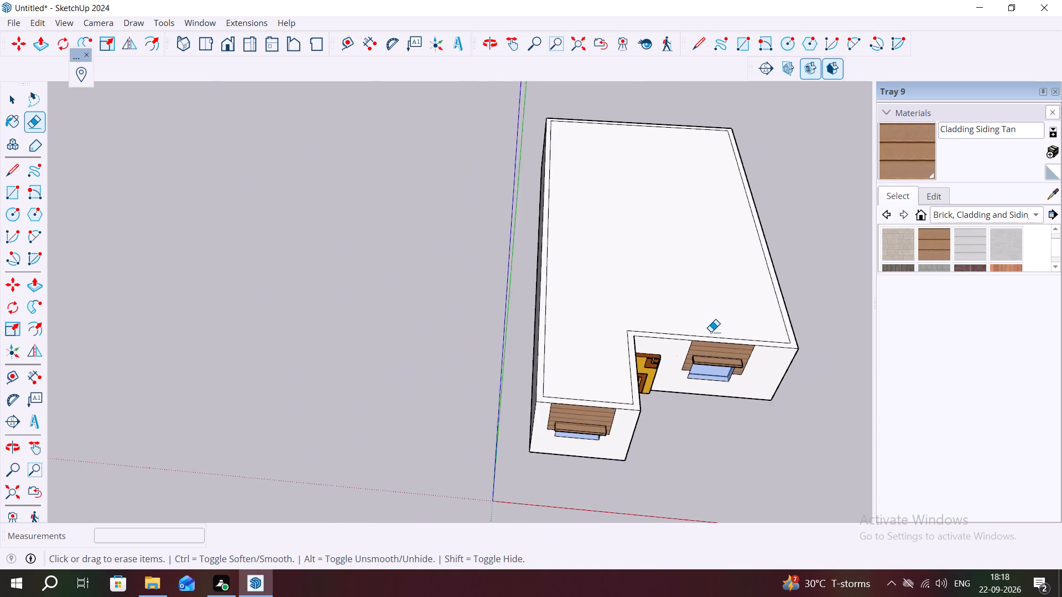
scroll(711, 331, down, 3)
key(Escape)
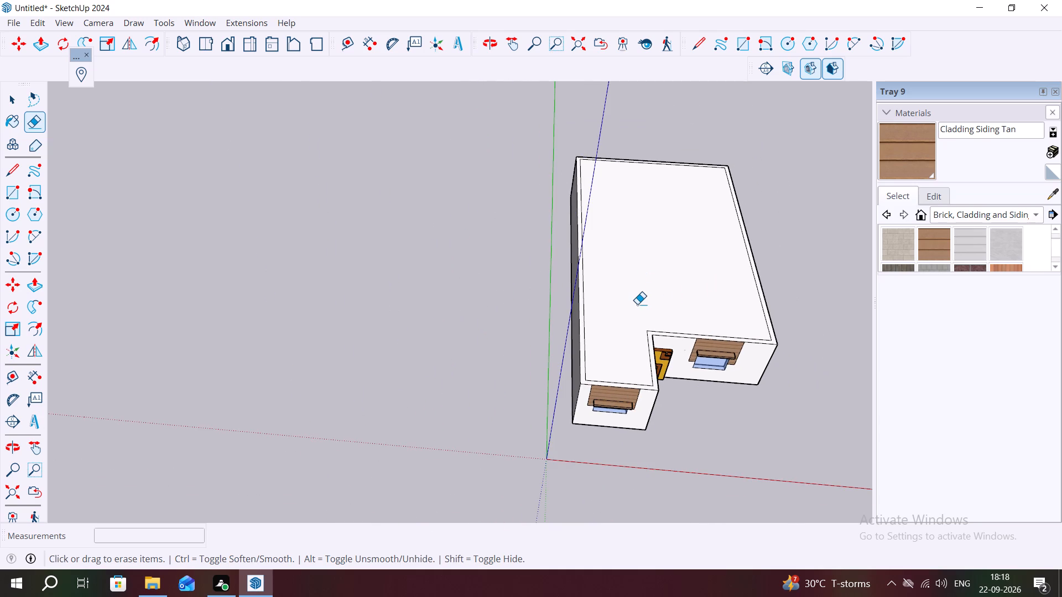
Copy the flat roof top with its inset outline and the wing's inner side wall face about 54' 7" away beside the house.
key(space)
double_click(621, 310)
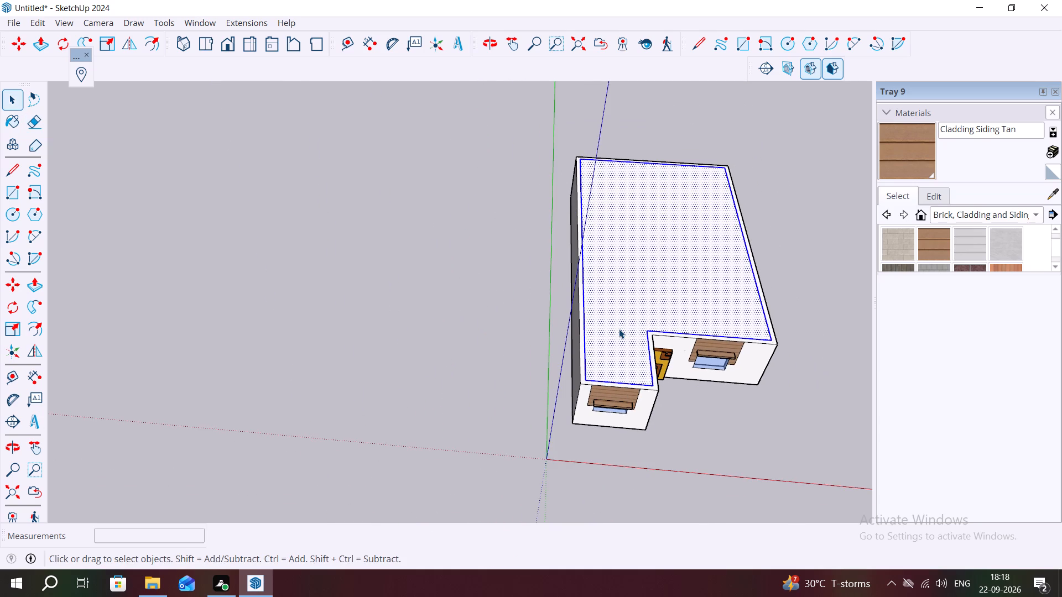
click(652, 386)
double_click(652, 386)
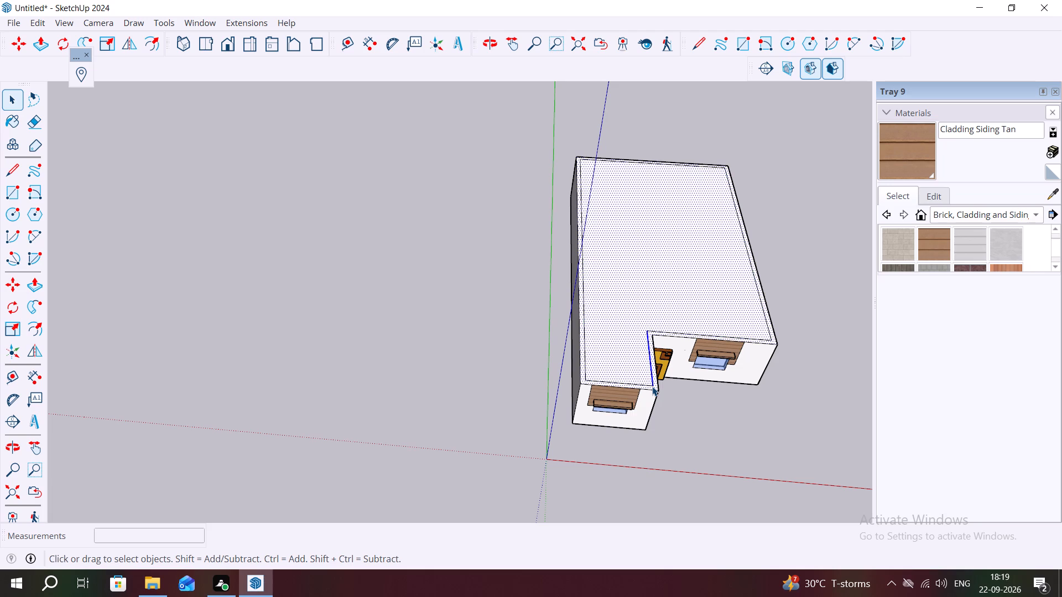
key(m)
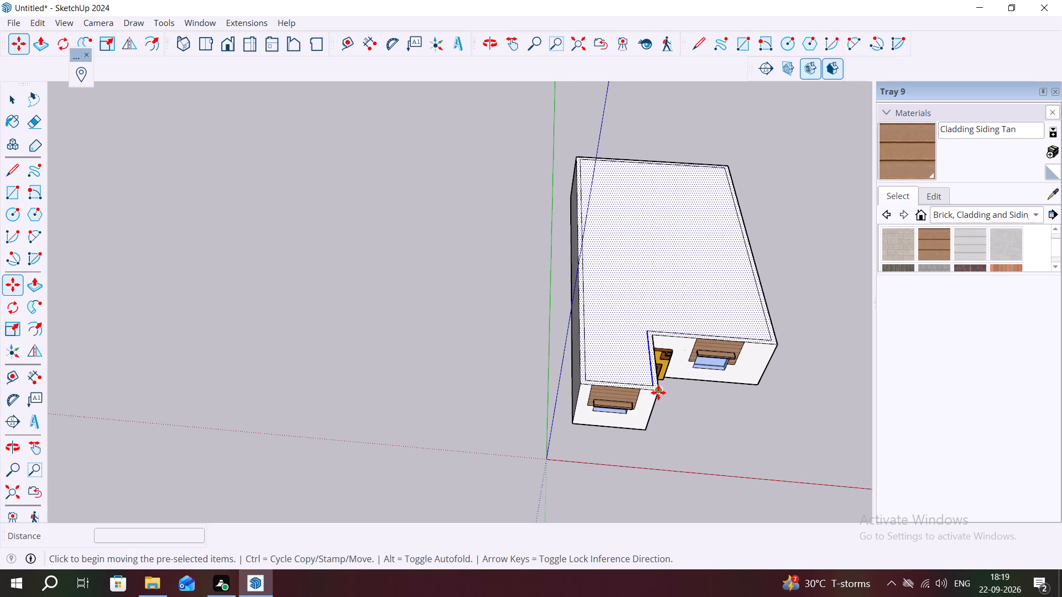
click(658, 392)
scroll(684, 357, down, 2)
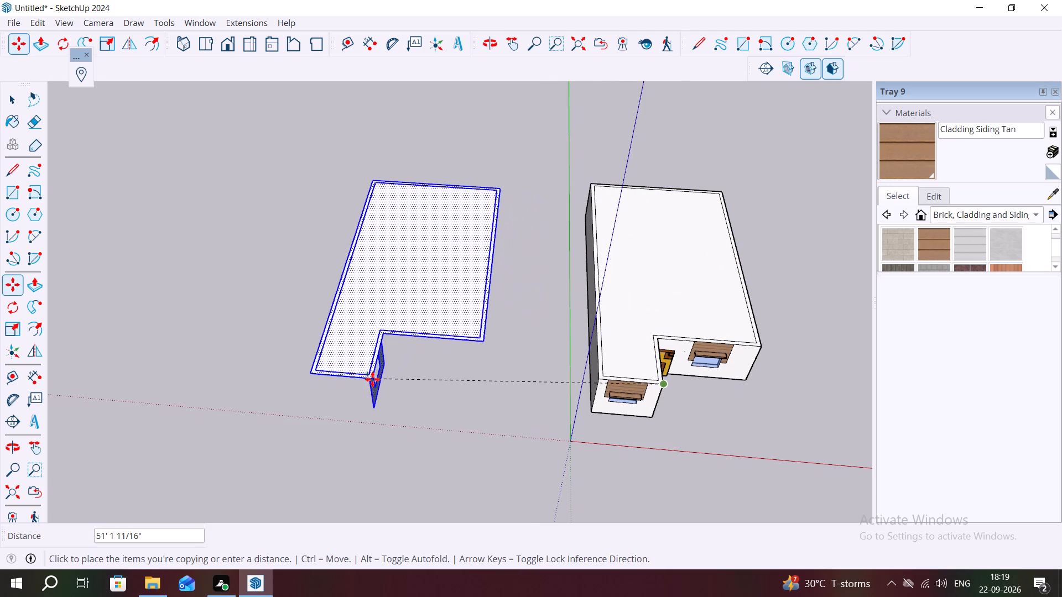
click(353, 378)
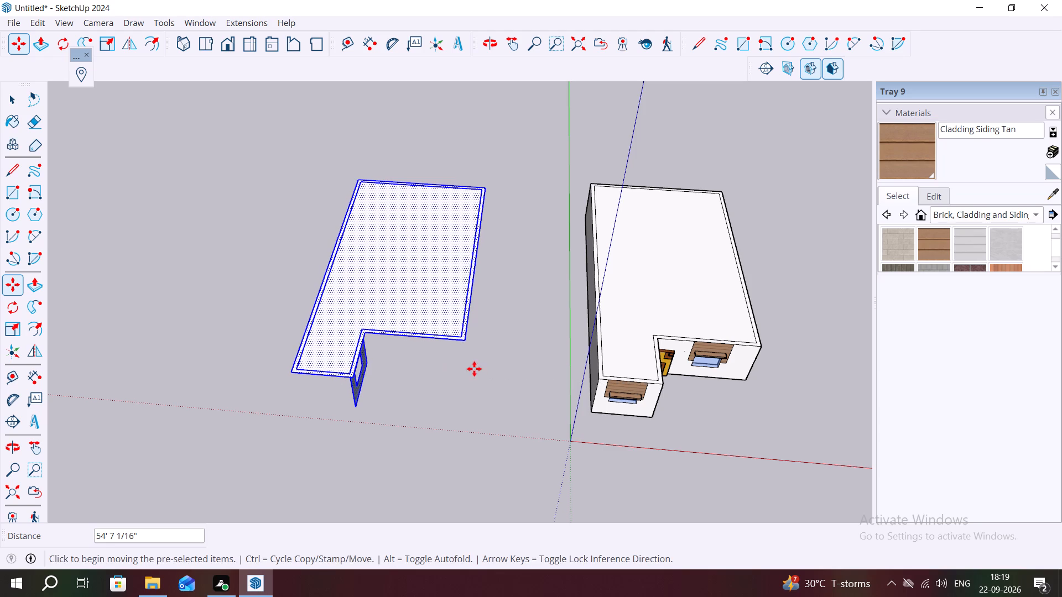
key(Escape)
scroll(633, 353, up, 1)
middle_drag(630, 354, 586, 364)
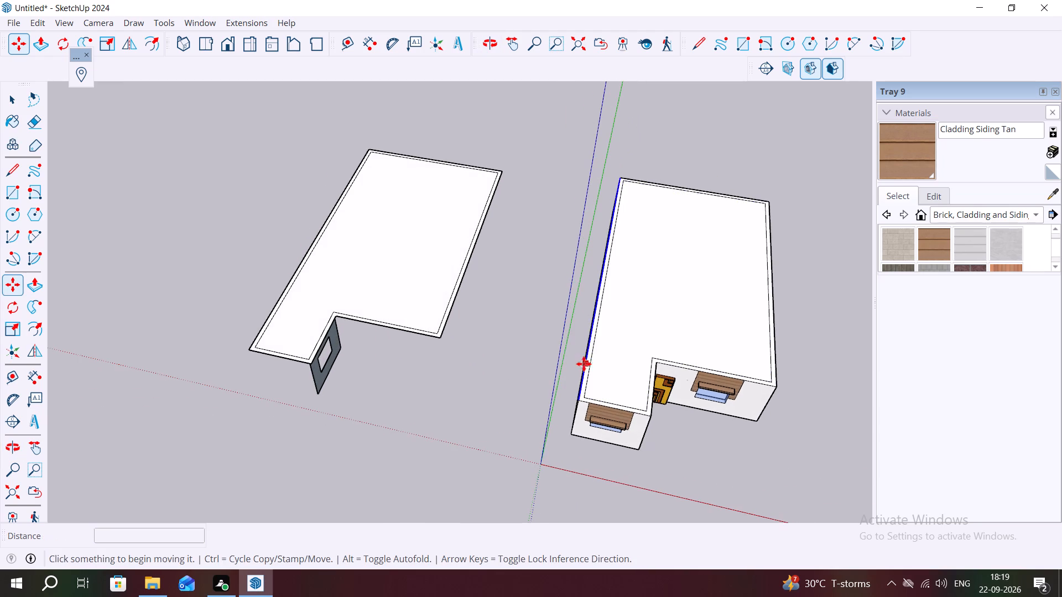
key(Escape)
scroll(605, 317, down, 6)
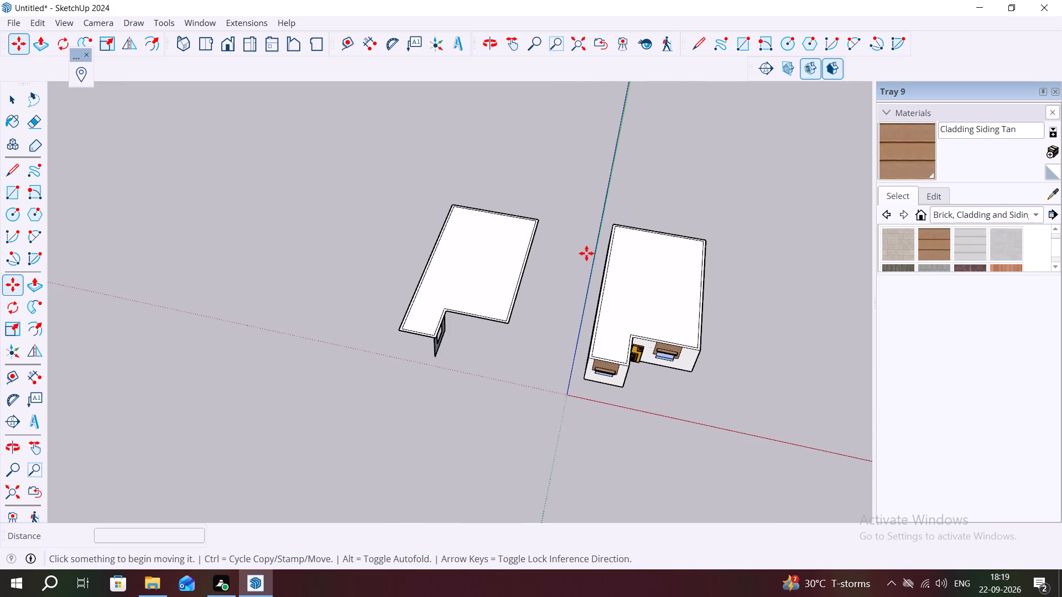
scroll(588, 248, up, 3)
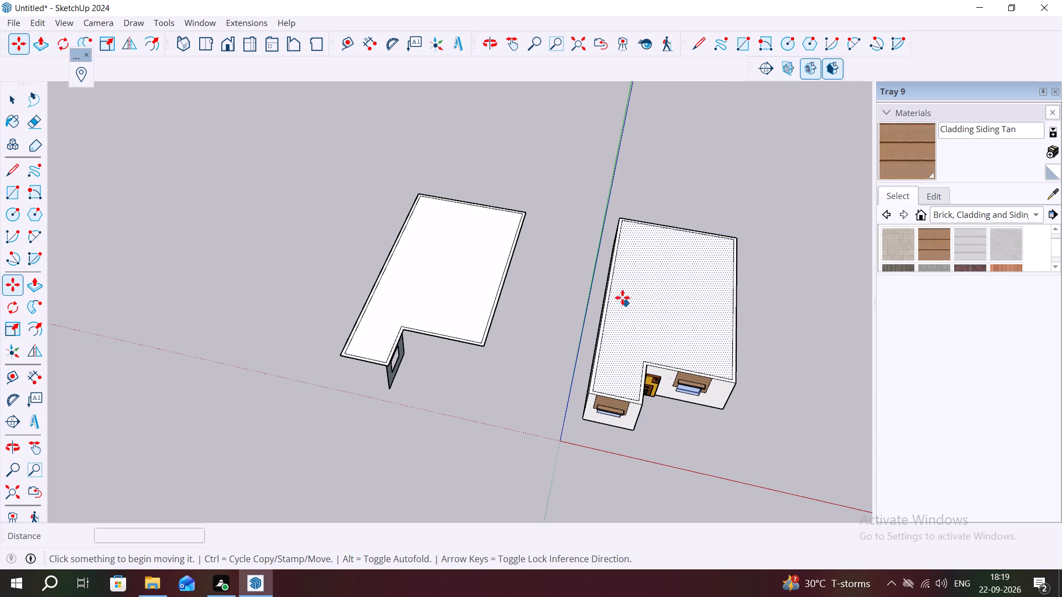
key(Escape)
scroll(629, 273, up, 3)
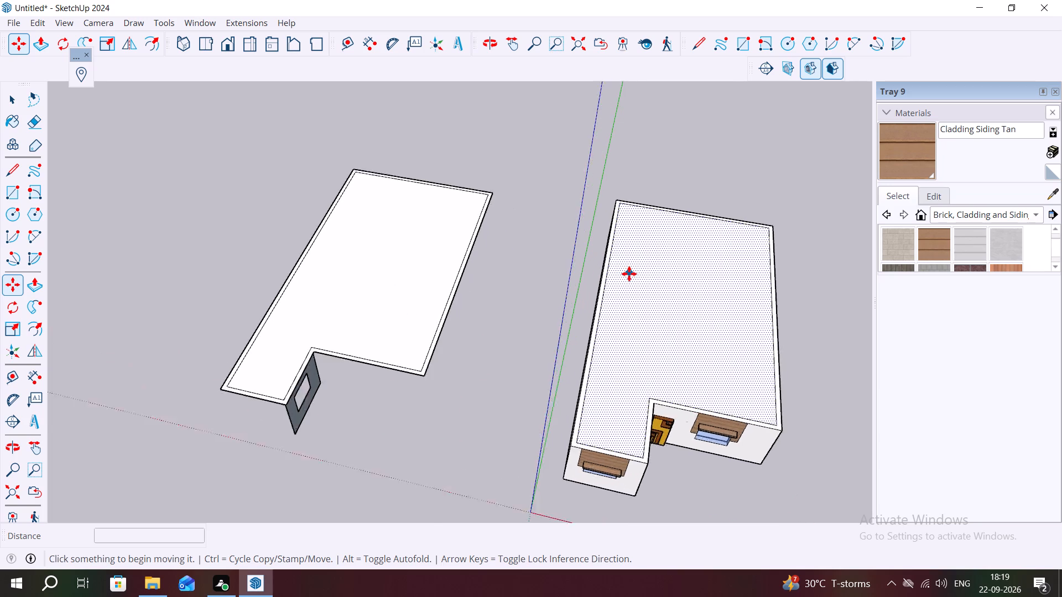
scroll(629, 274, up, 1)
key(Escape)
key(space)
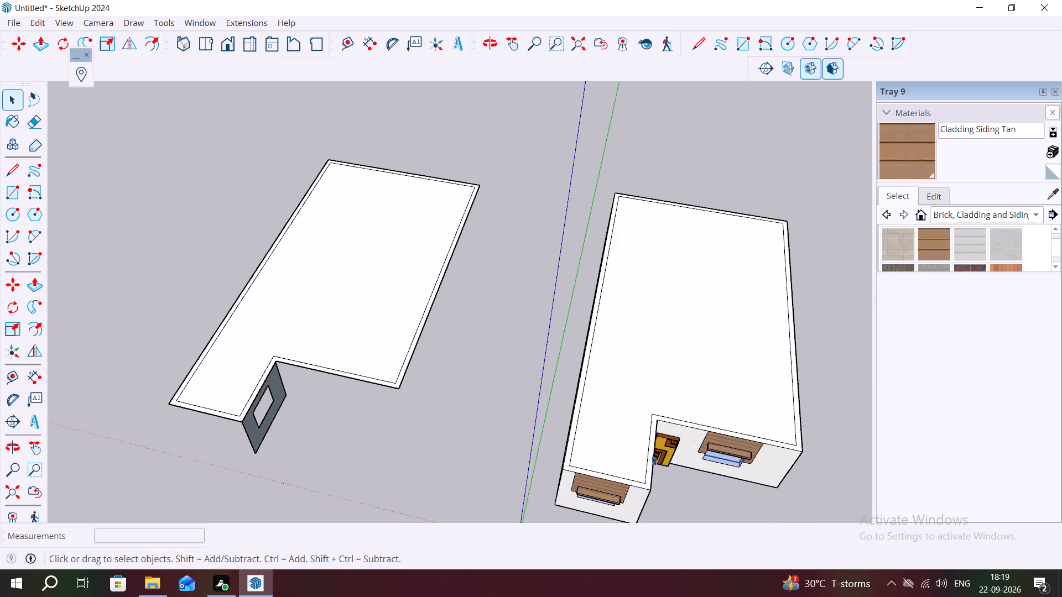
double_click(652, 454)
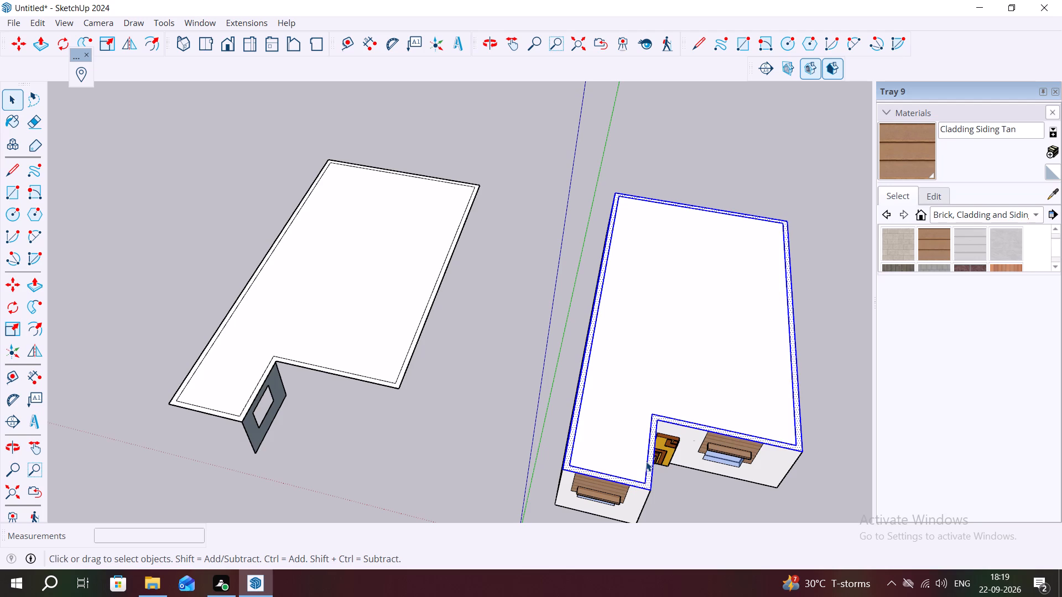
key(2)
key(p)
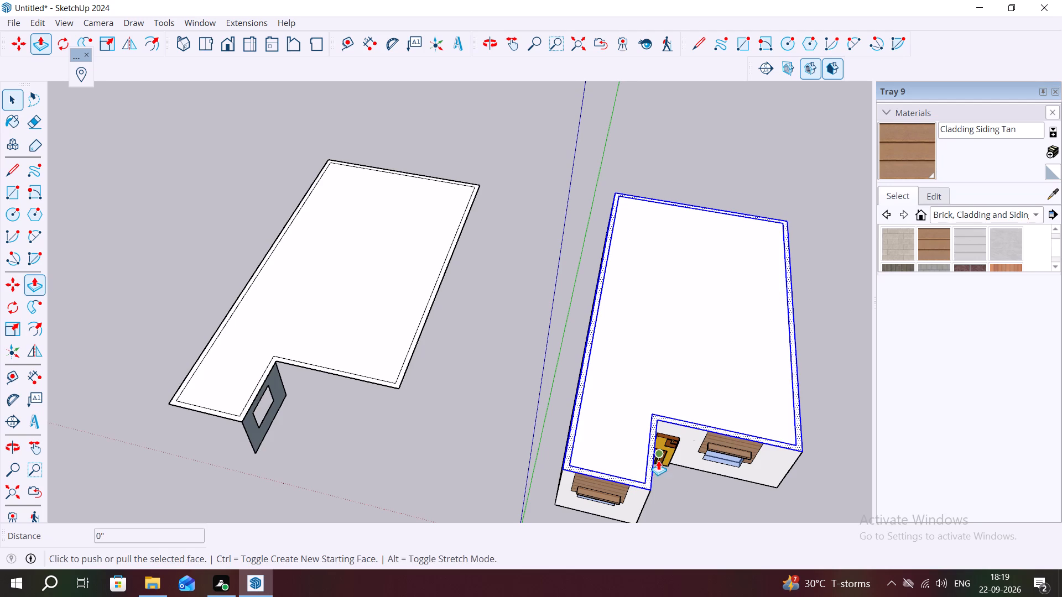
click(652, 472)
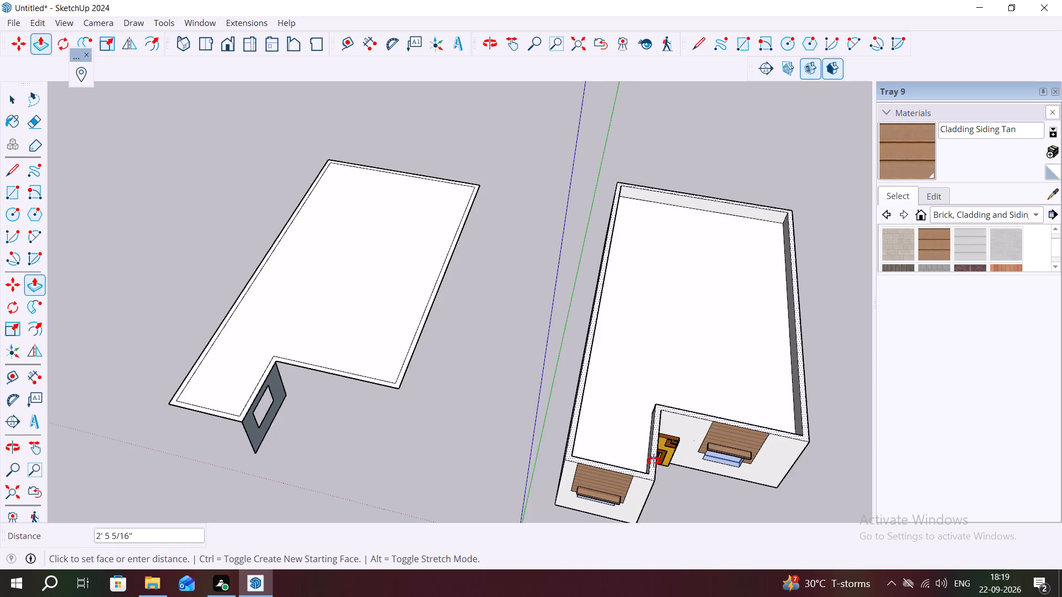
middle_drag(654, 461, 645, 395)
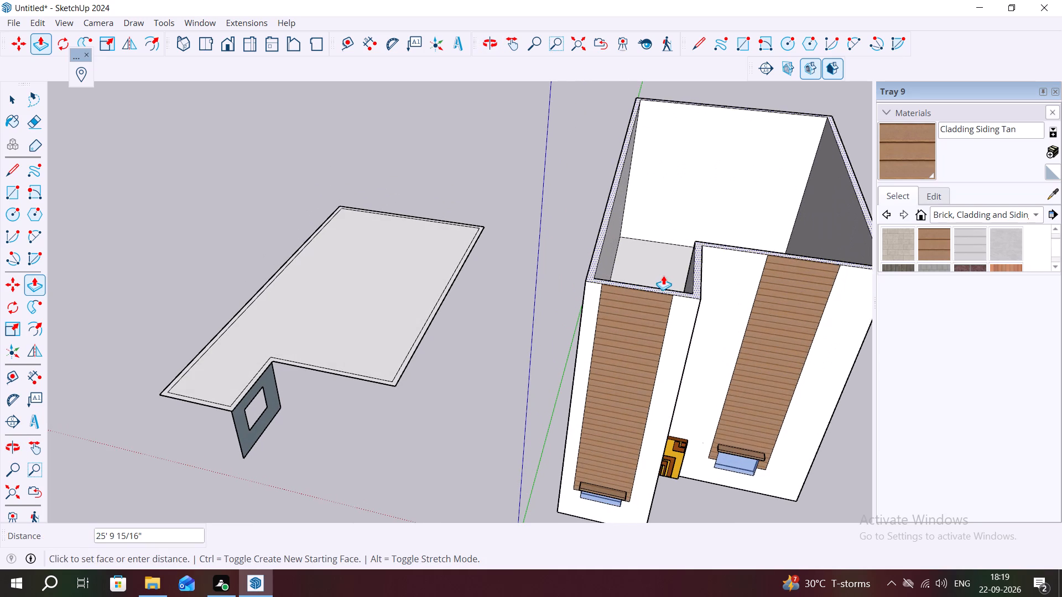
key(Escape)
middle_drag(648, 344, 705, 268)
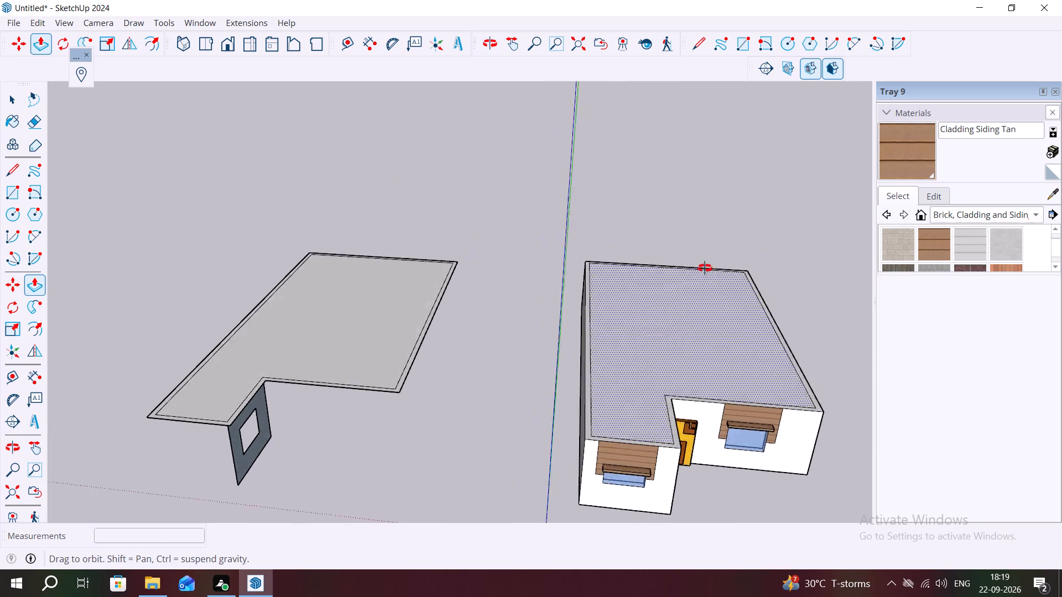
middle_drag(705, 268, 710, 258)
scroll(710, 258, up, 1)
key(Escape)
Cut the inner top face, bounded by the inset wall outline, out of the original house.
key(space)
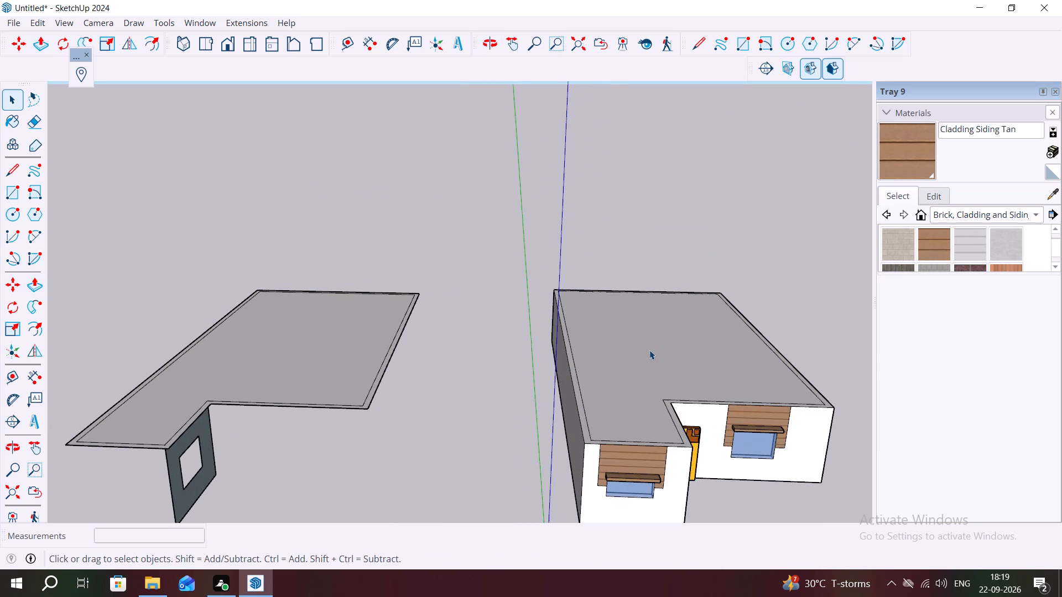
click(649, 350)
key(ctrl+x)
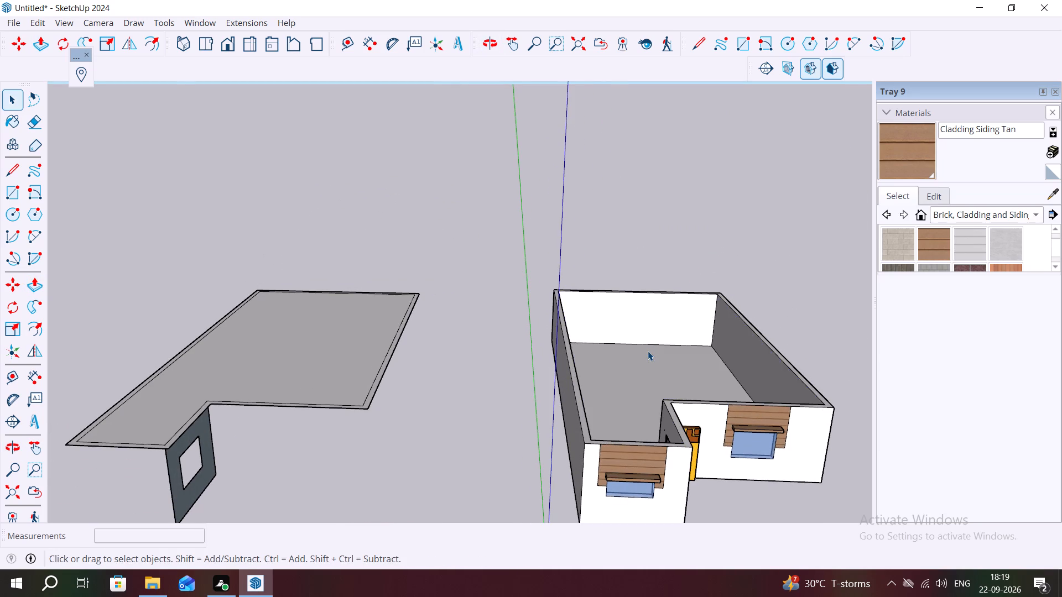
Examine the opened house from above and its front windows with their ledges and siding from several angles.
scroll(648, 351, down, 2)
middle_drag(648, 350, 644, 303)
scroll(562, 342, down, 6)
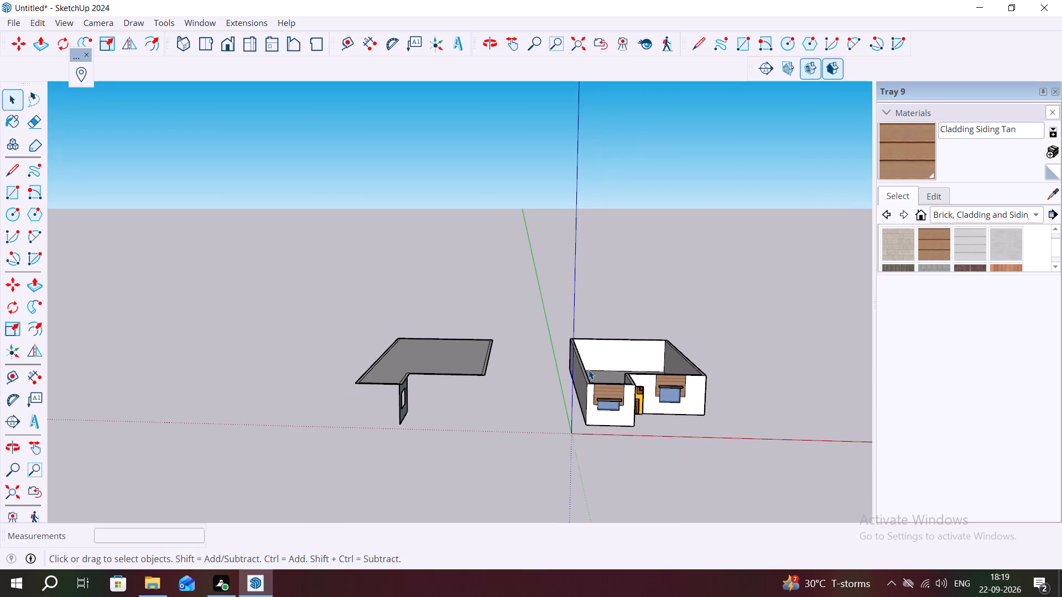
middle_drag(589, 369, 587, 450)
scroll(584, 396, up, 6)
middle_drag(585, 390, 580, 446)
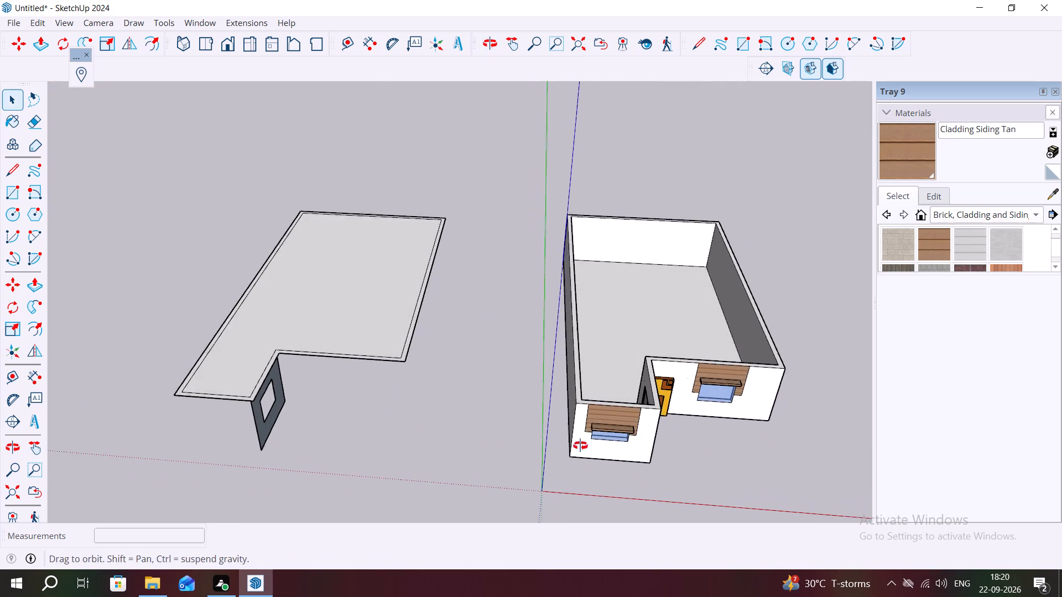
middle_drag(580, 446, 584, 451)
scroll(597, 396, up, 3)
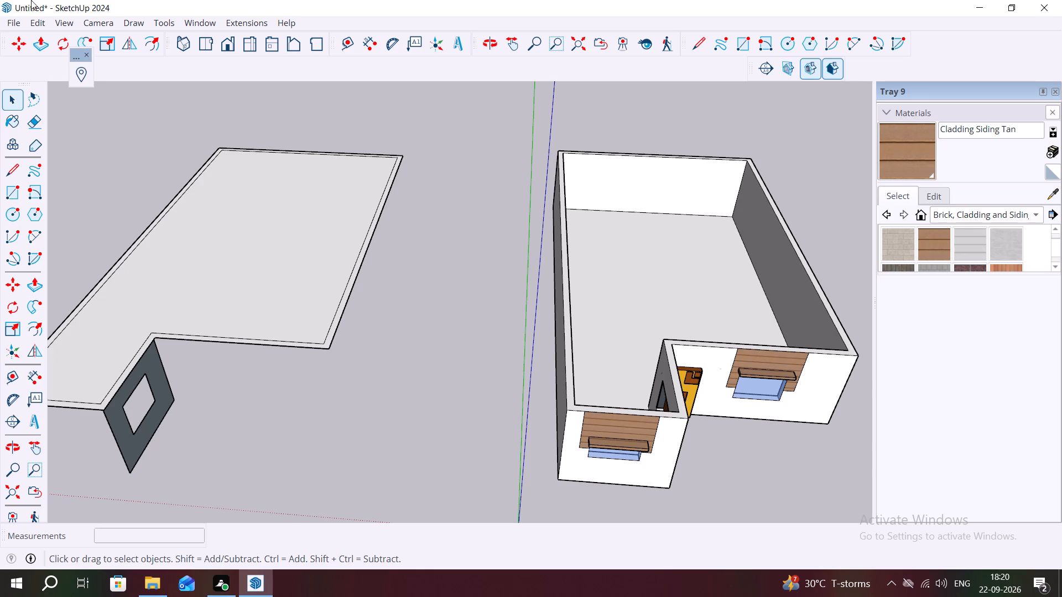
right_click(0, 0)
middle_drag(602, 444, 570, 409)
scroll(544, 424, down, 6)
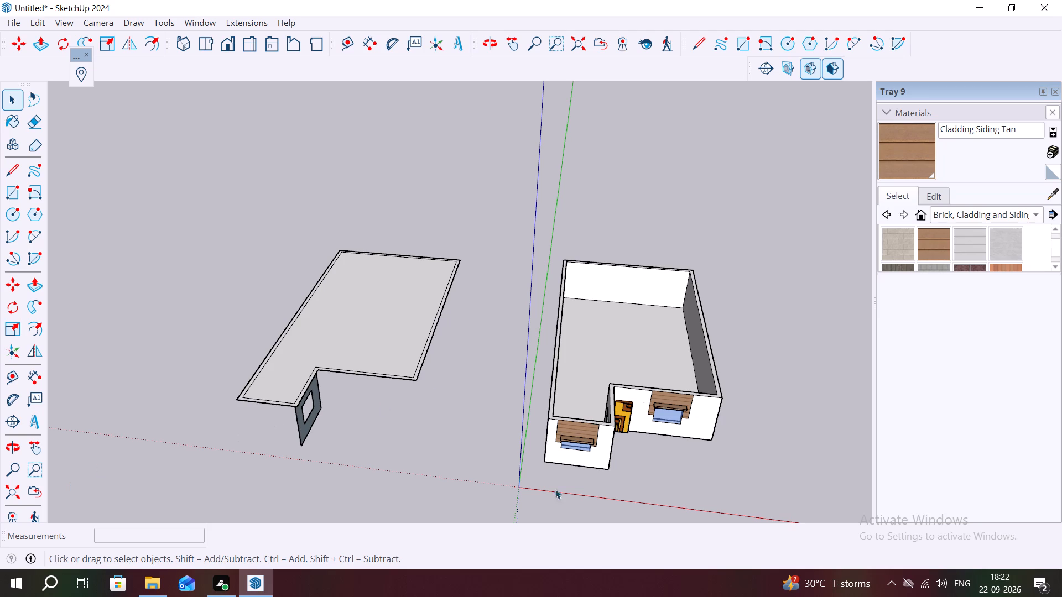
middle_drag(601, 465, 611, 418)
scroll(560, 449, up, 5)
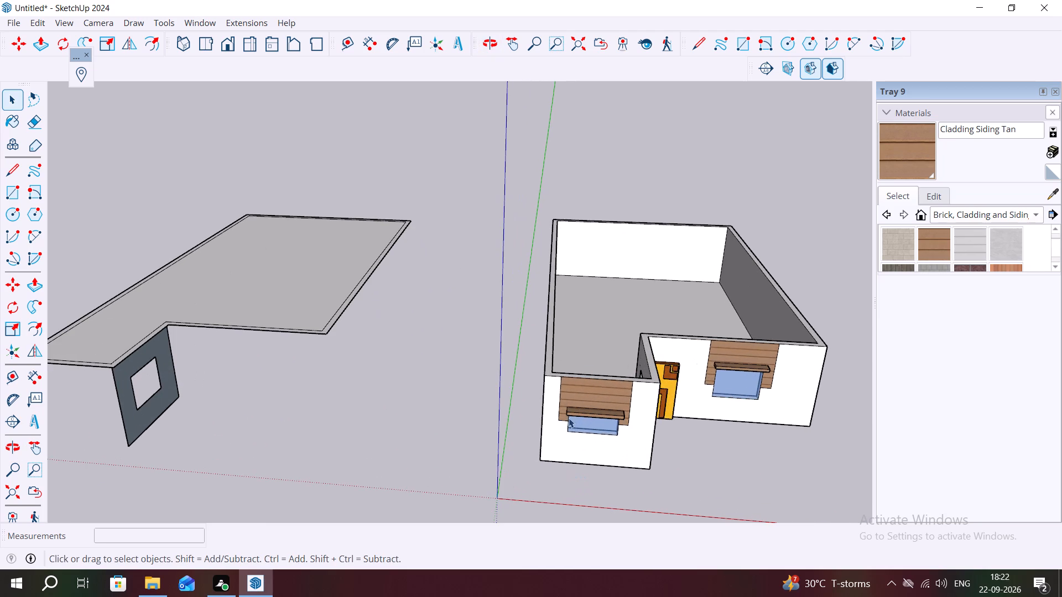
scroll(584, 439, up, 6)
middle_drag(597, 430, 598, 402)
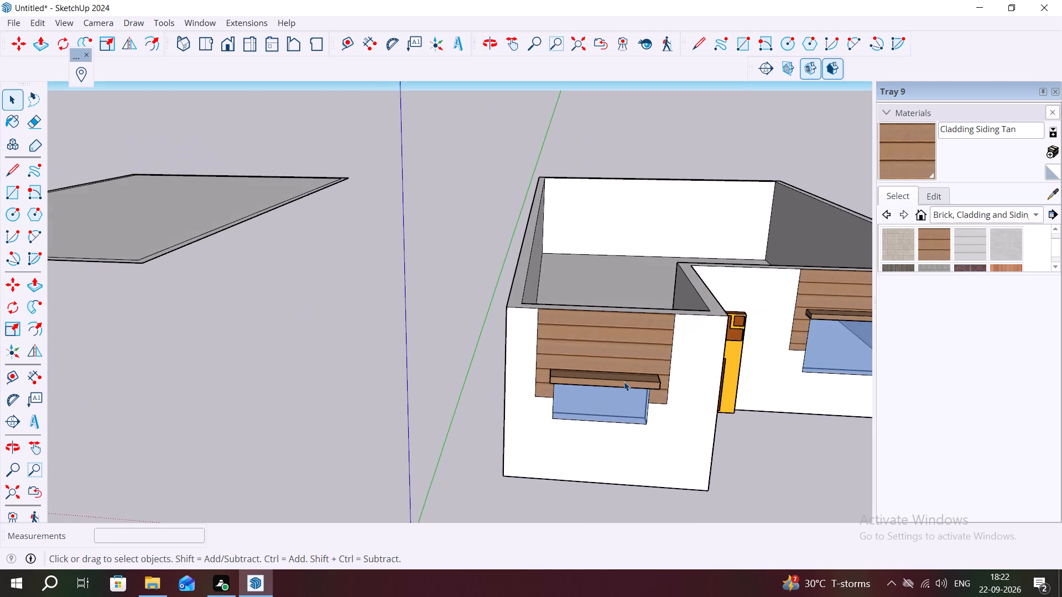
scroll(631, 376, up, 4)
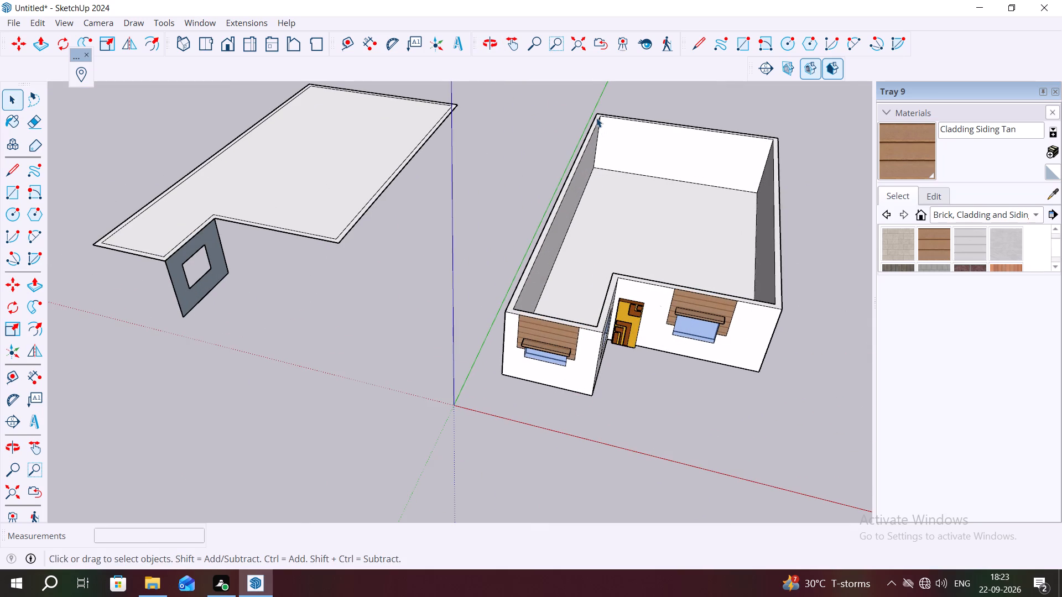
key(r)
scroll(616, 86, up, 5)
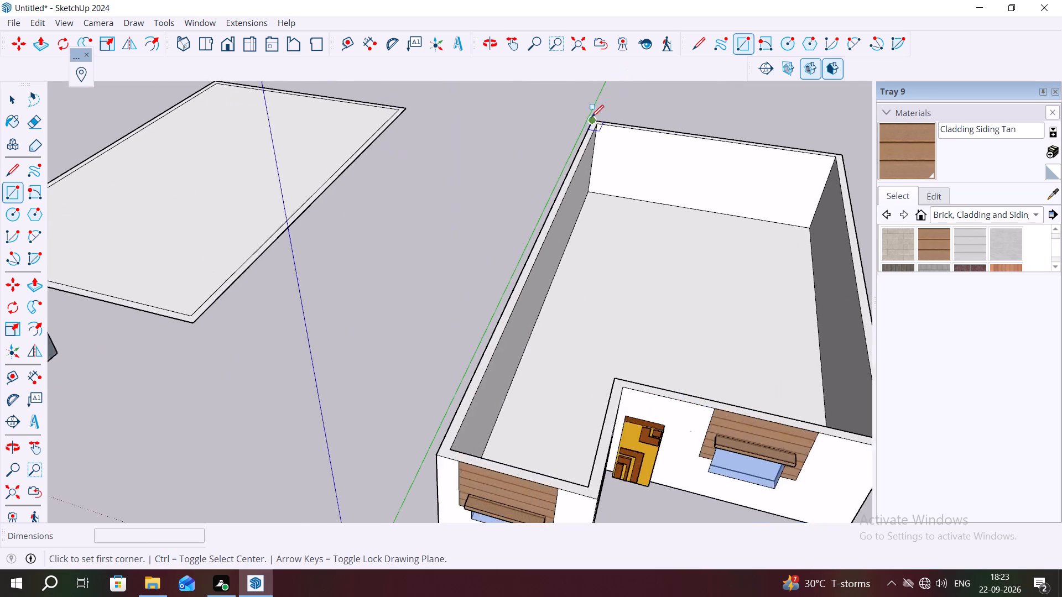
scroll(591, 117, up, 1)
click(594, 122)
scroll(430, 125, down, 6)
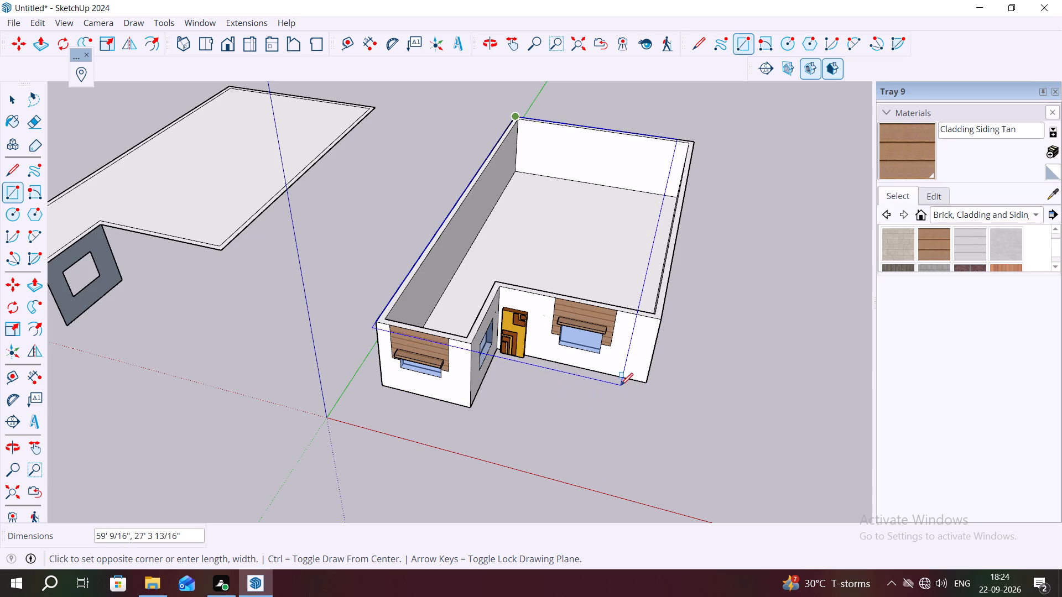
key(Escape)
Select the wall-thickness strip around the floor on the underside of the house.
key(space)
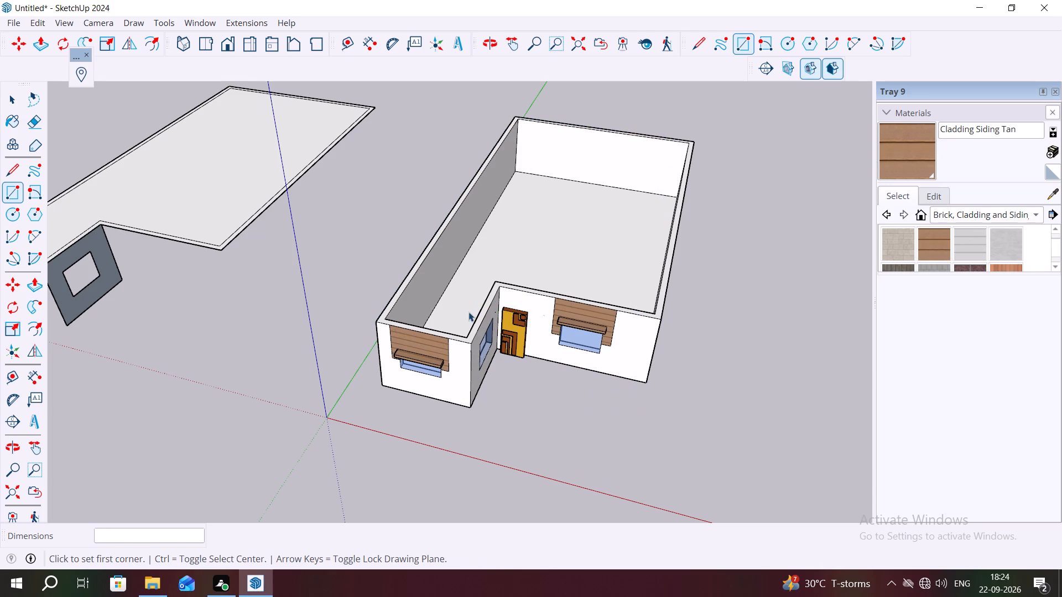
middle_drag(465, 310, 530, 169)
middle_drag(483, 394, 467, 228)
scroll(458, 306, up, 4)
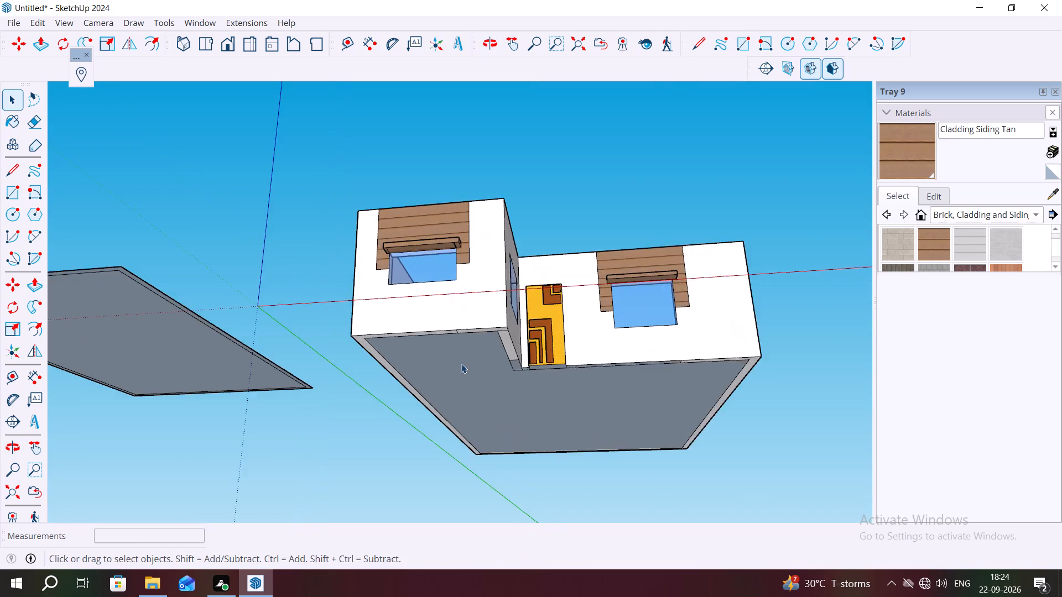
scroll(461, 364, up, 3)
middle_drag(475, 312, 502, 199)
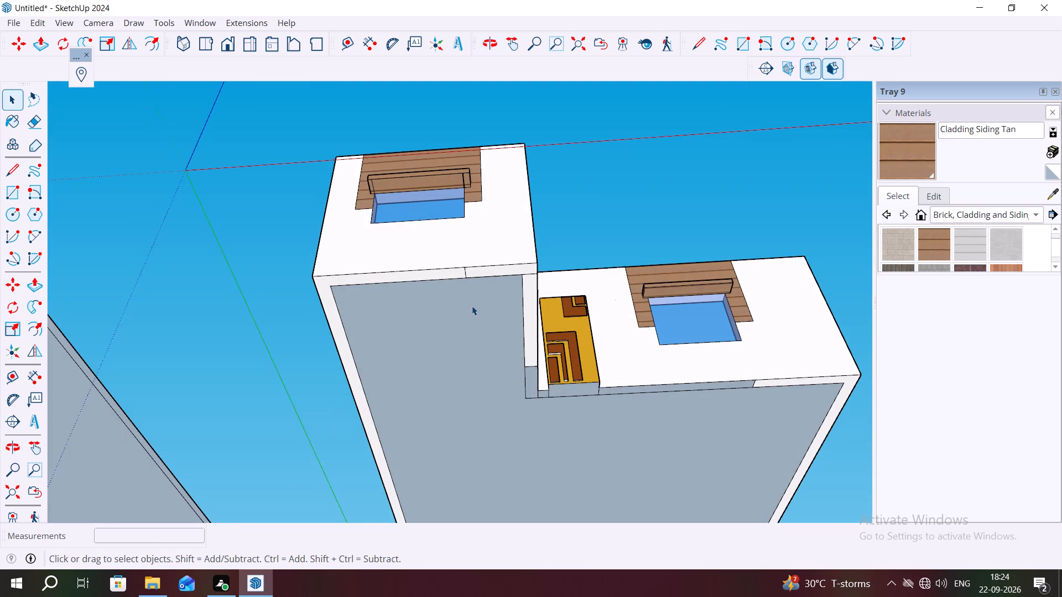
double_click(472, 306)
double_click(382, 278)
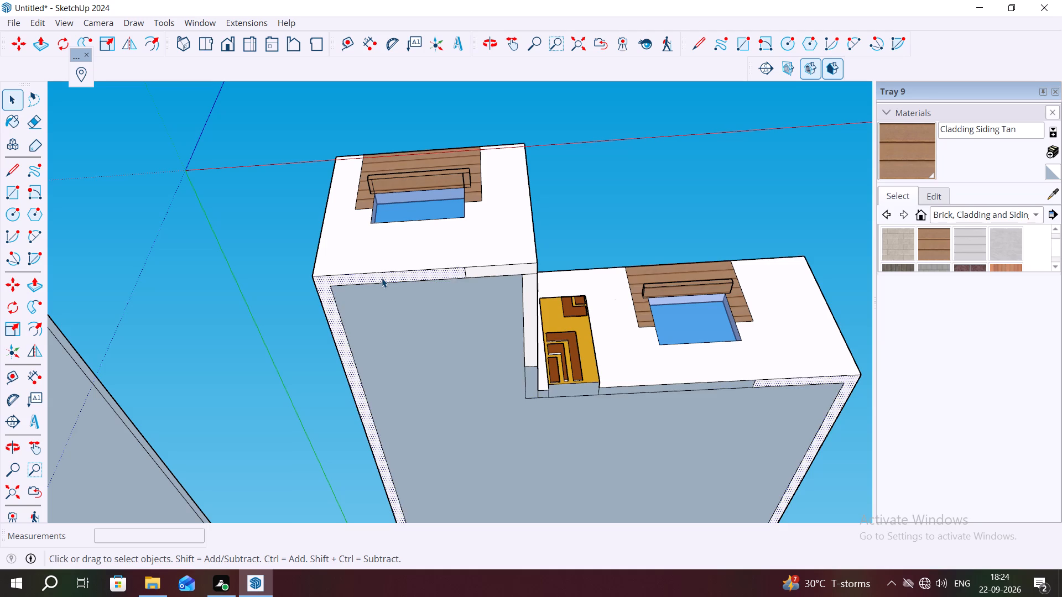
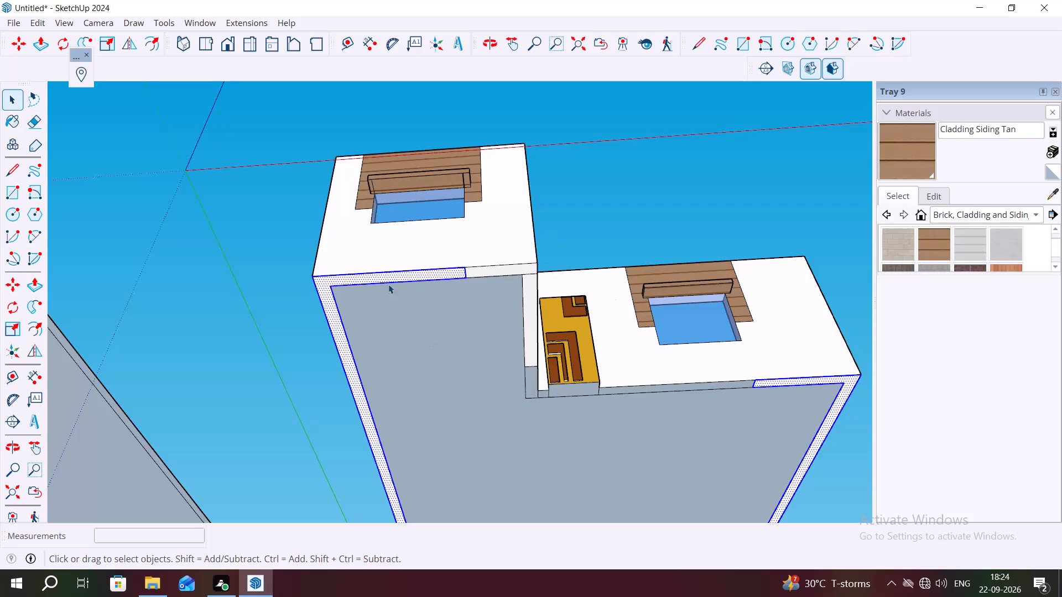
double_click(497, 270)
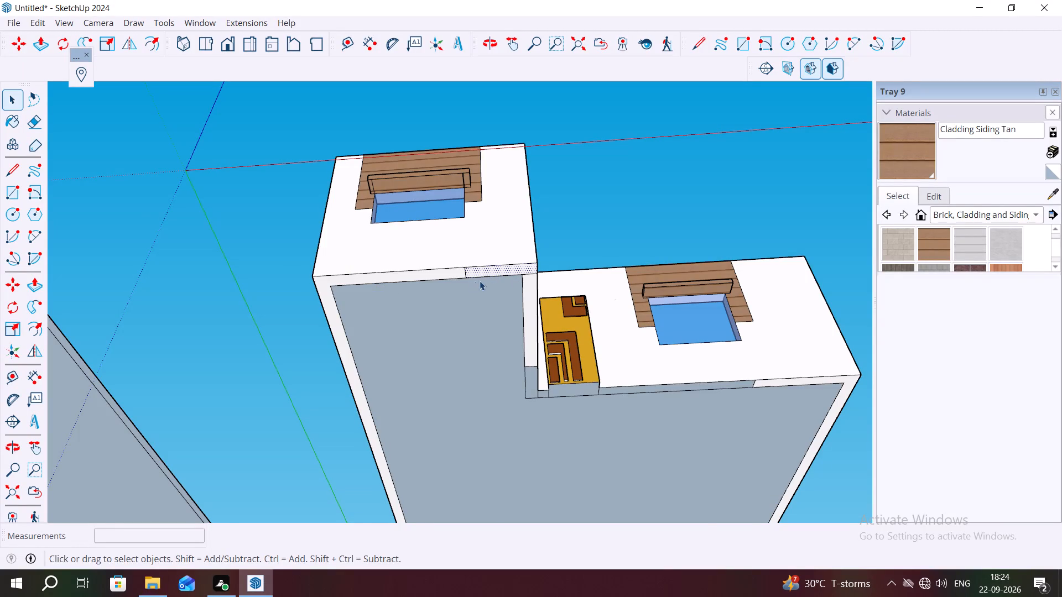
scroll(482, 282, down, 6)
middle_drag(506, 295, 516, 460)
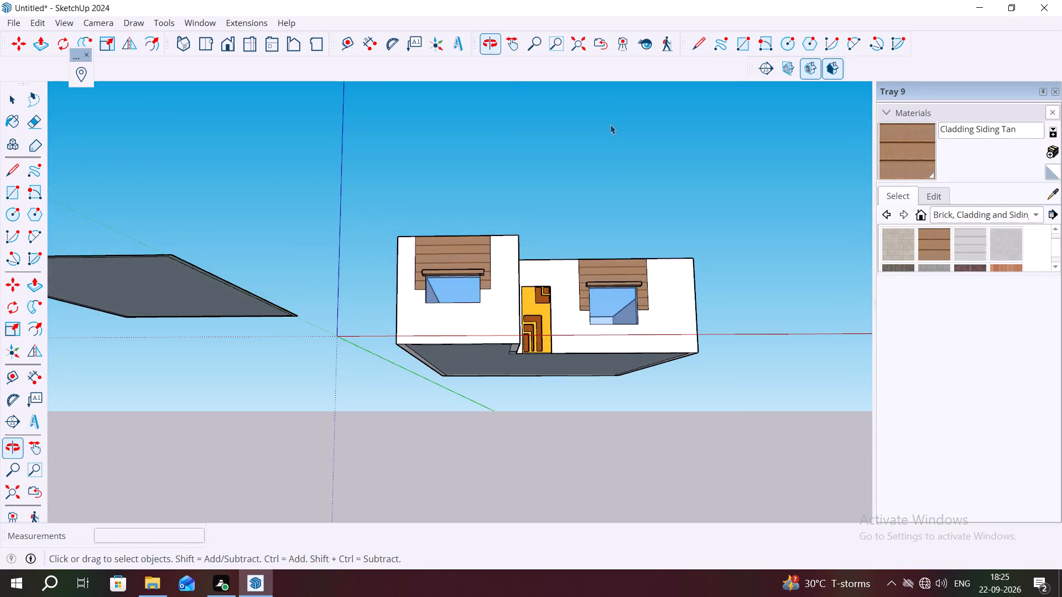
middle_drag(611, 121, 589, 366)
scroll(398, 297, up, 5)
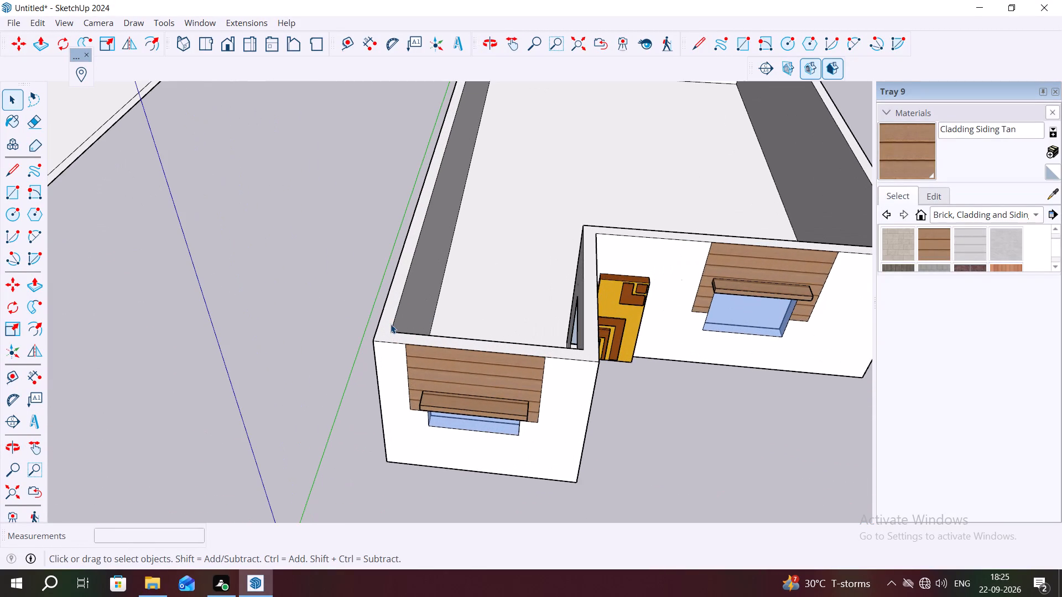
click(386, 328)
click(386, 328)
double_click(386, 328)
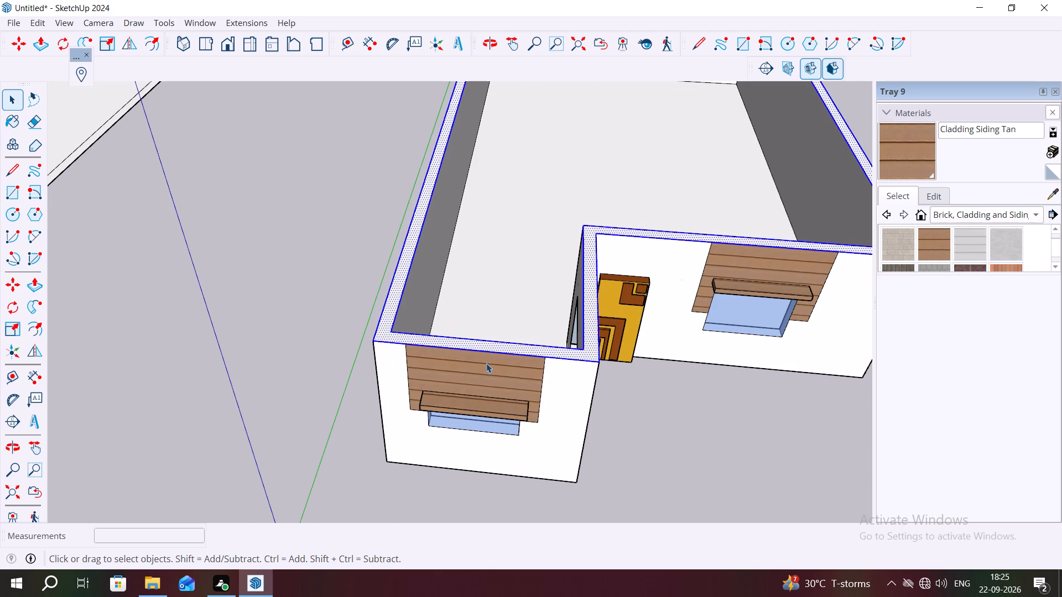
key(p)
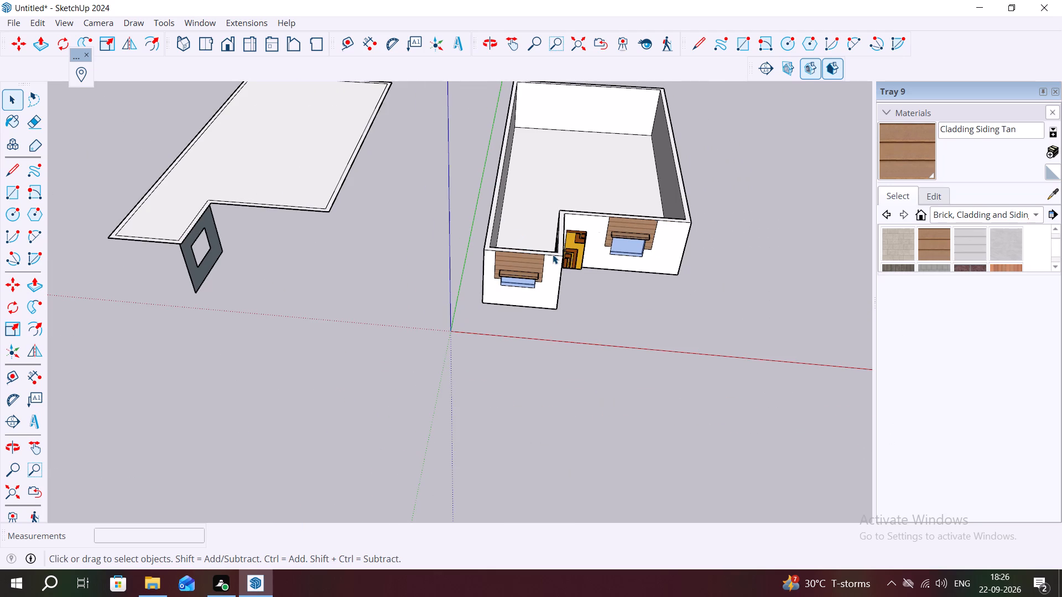
Copy the whole opened house vertically 10' 9 3/8" to form an upper storey above the original walls.
click(549, 251)
triple_click(549, 251)
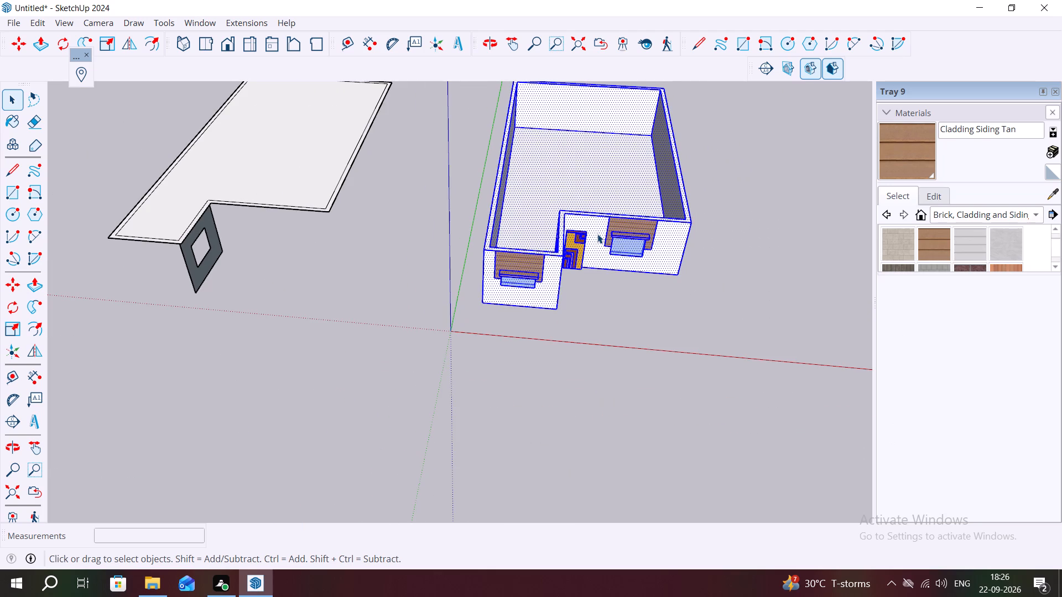
key(m)
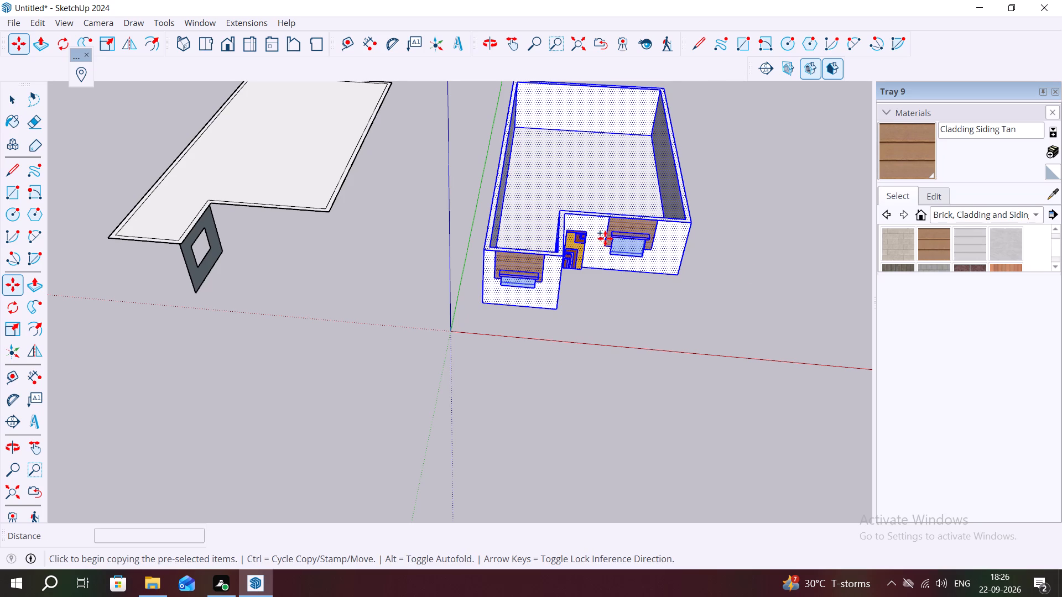
click(680, 275)
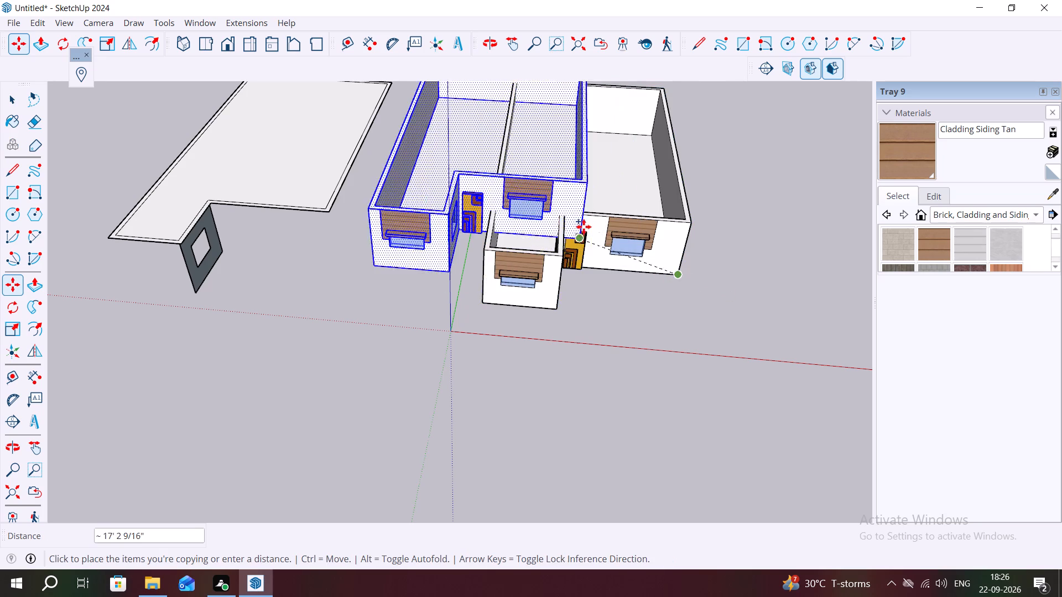
scroll(701, 185, down, 1)
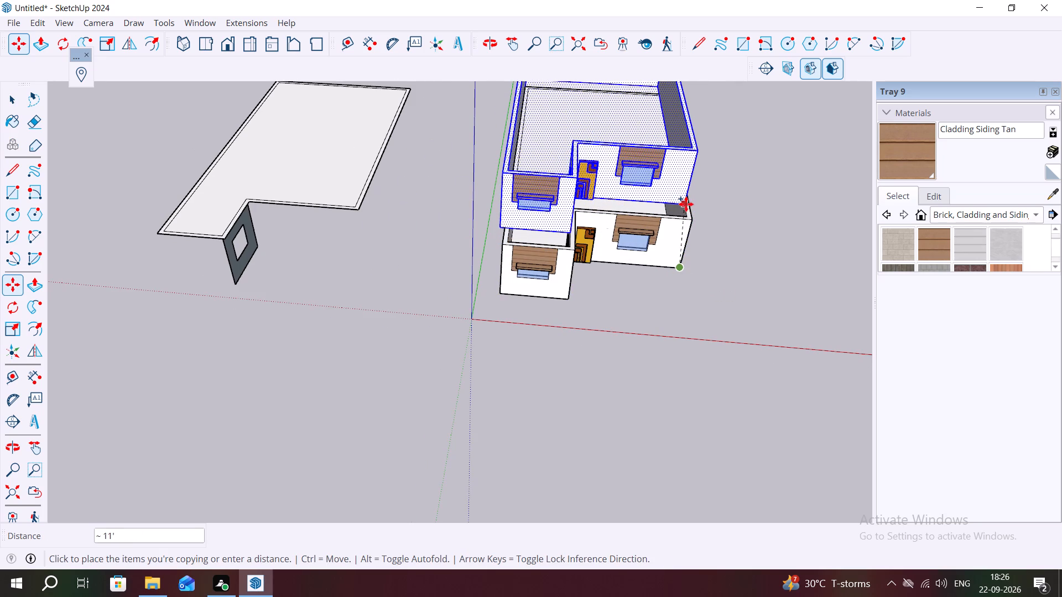
middle_drag(686, 204, 649, 139)
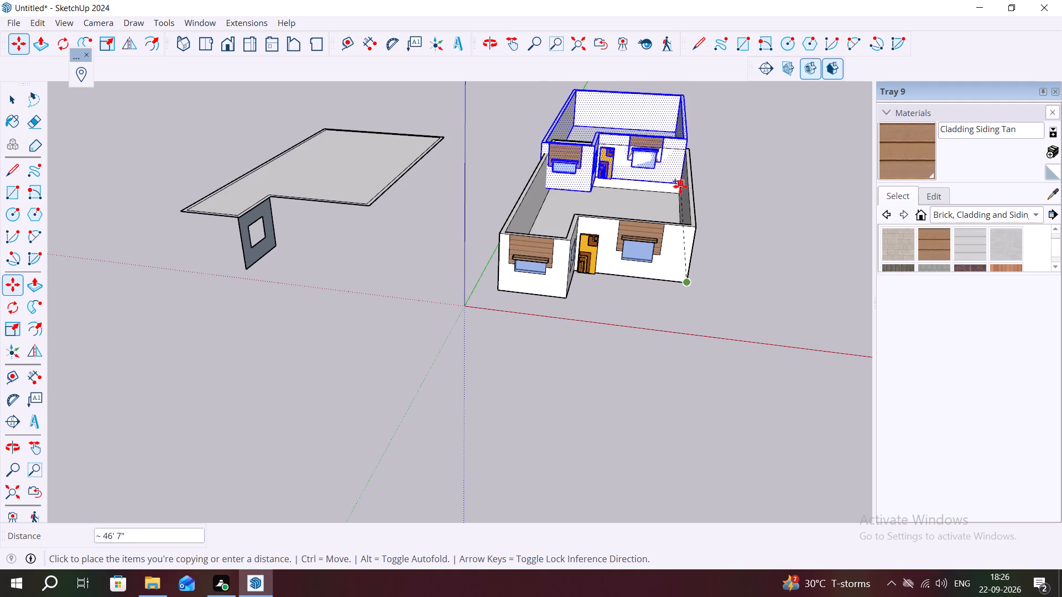
scroll(795, 227, down, 8)
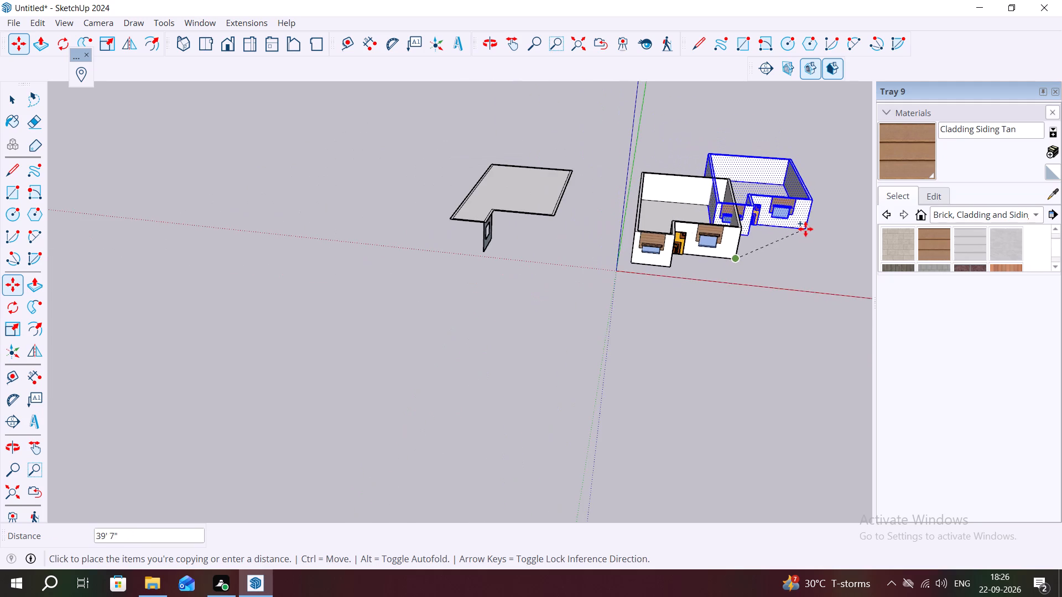
middle_drag(798, 226, 654, 164)
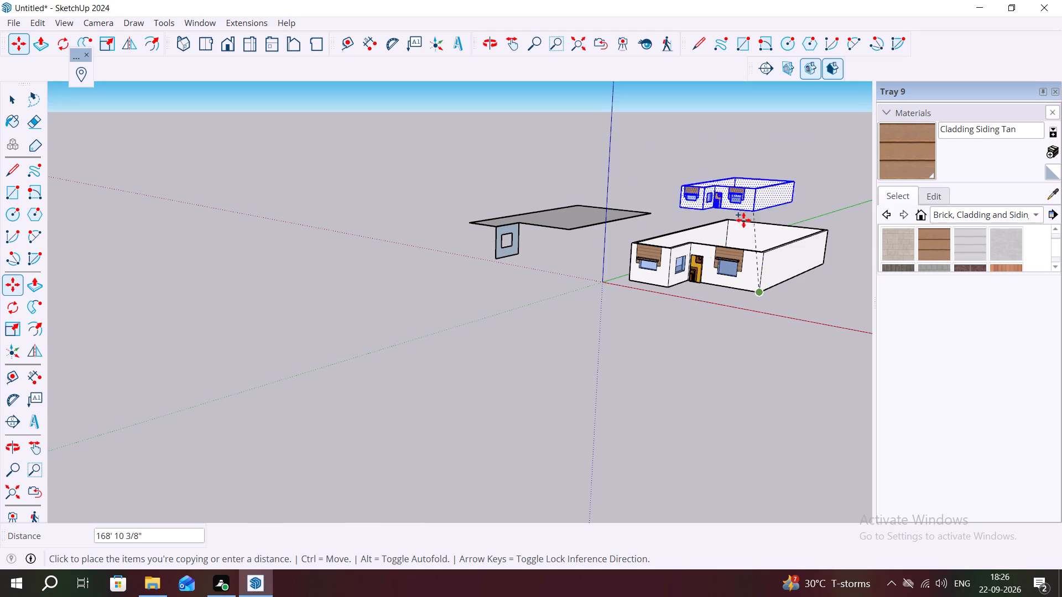
scroll(751, 269, up, 4)
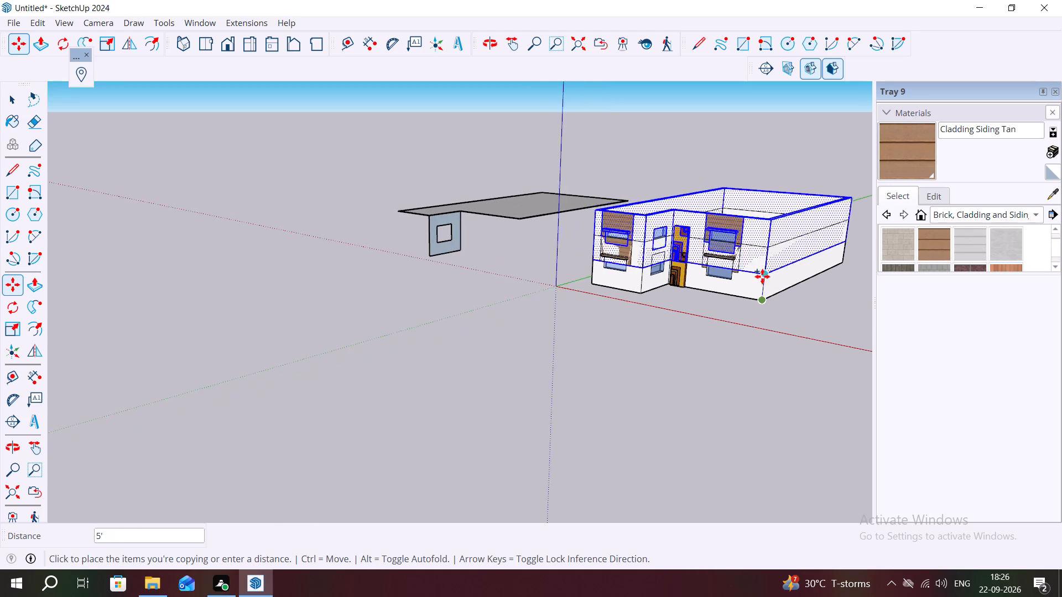
scroll(762, 276, up, 10)
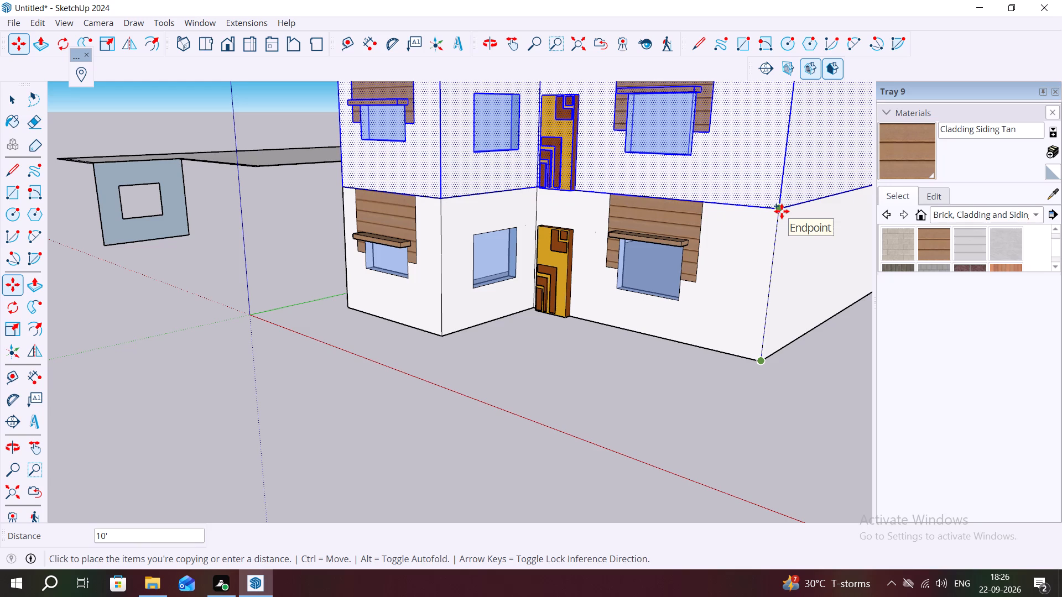
click(784, 197)
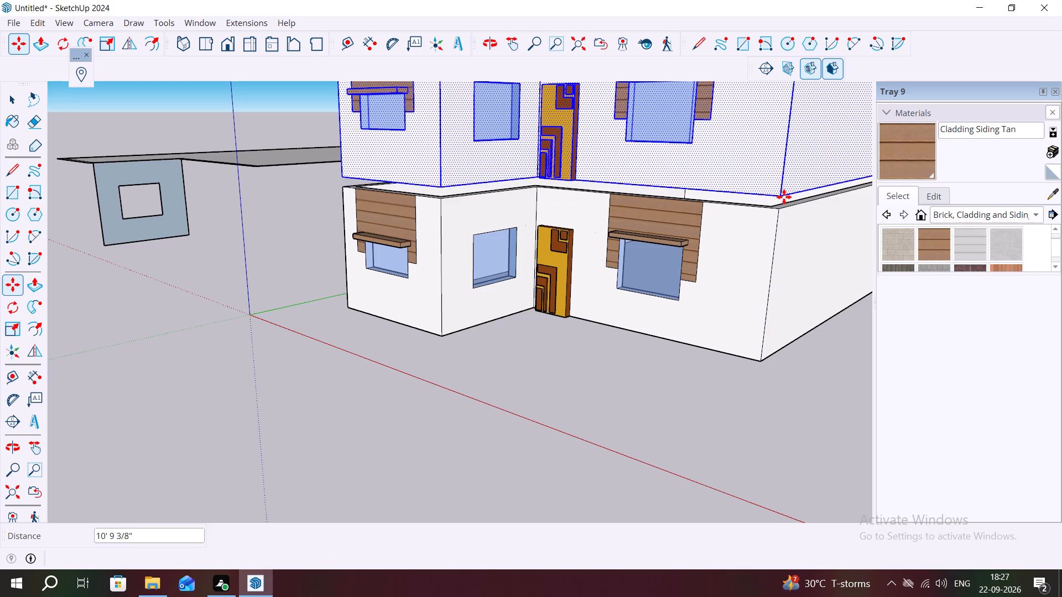
Draw an 11' 2 1/8" by 9 3/8" rectangle closing the gap between the two storeys on the wing's front.
scroll(748, 239, down, 4)
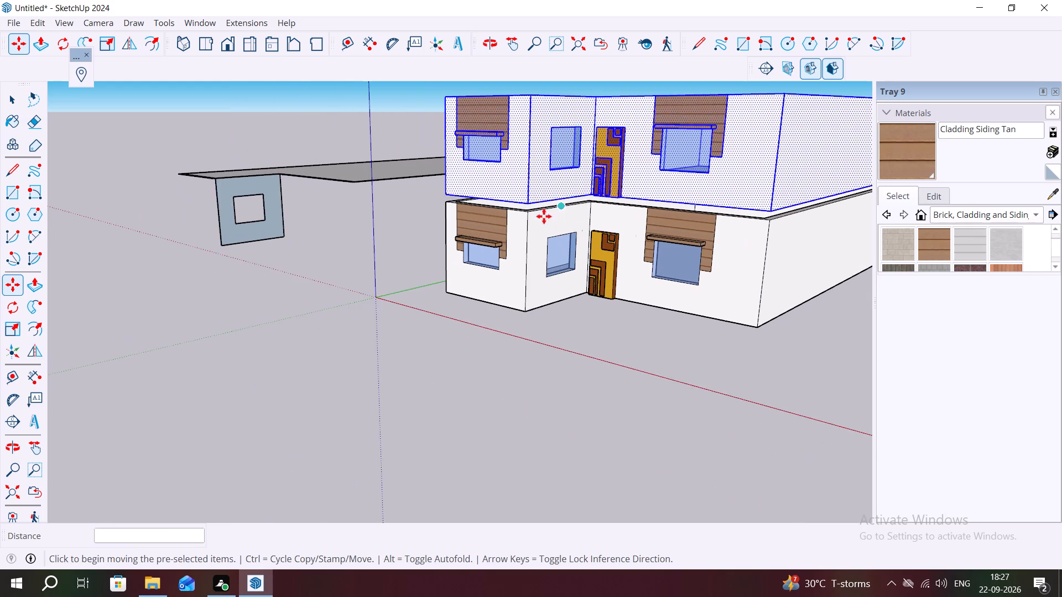
scroll(538, 199, up, 8)
middle_drag(449, 203, 681, 329)
scroll(472, 296, down, 2)
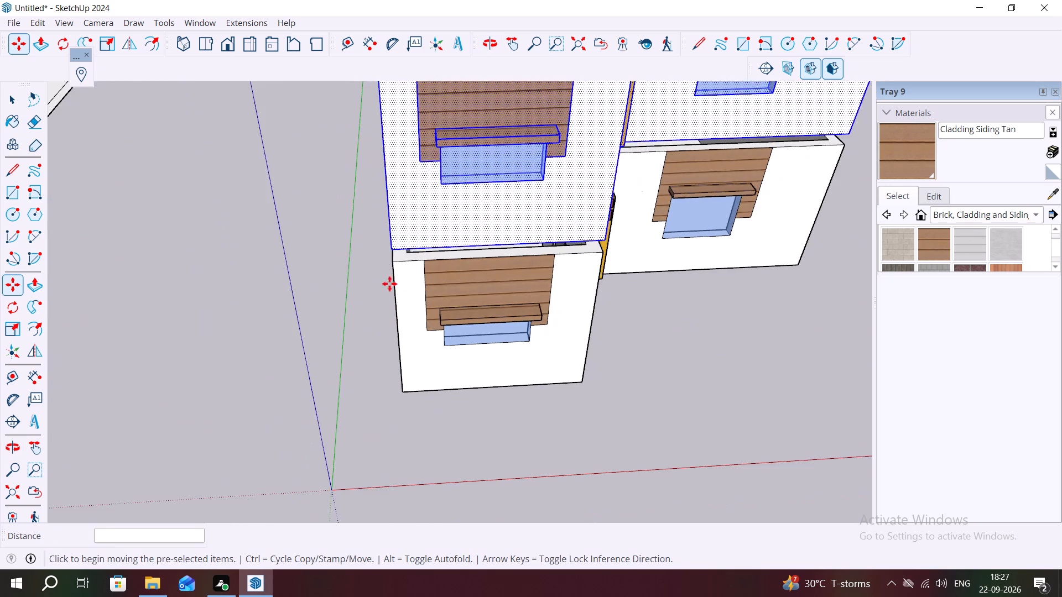
scroll(393, 279, down, 2)
scroll(403, 233, up, 5)
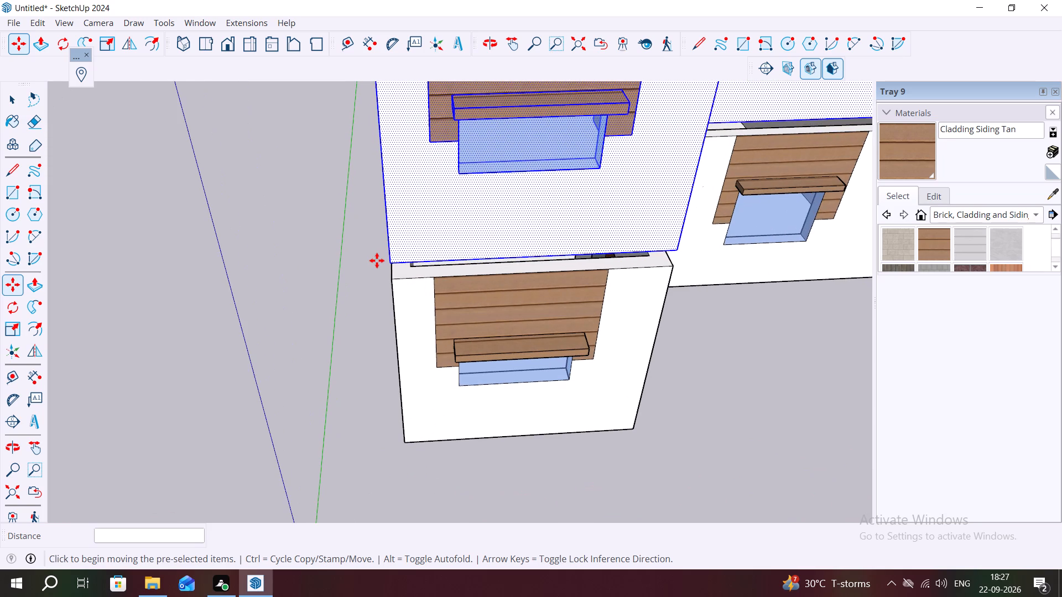
key(Escape)
text(RE)
key(c)
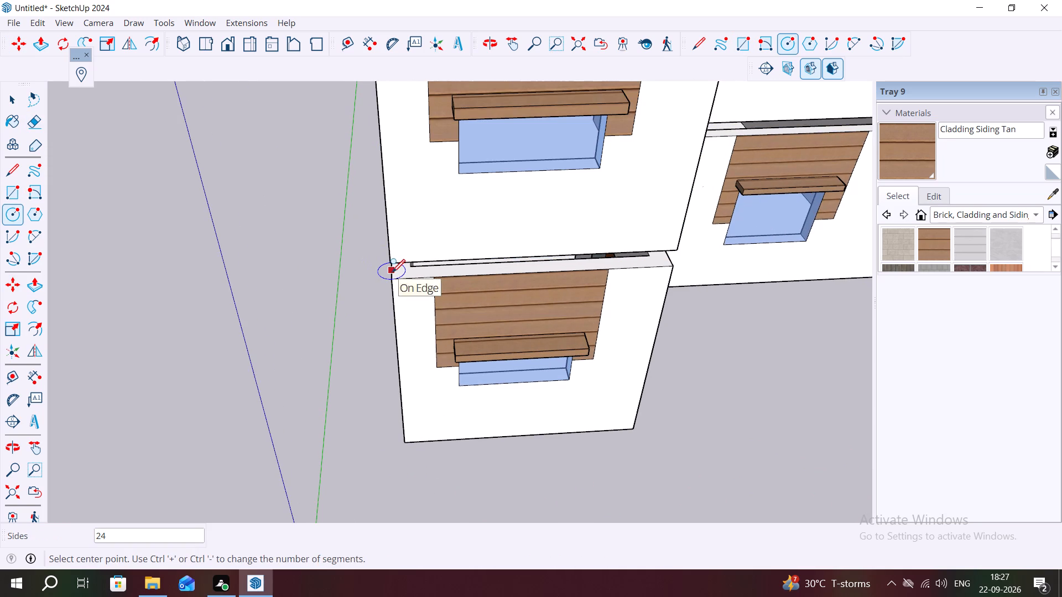
key(Escape)
key(r)
click(393, 264)
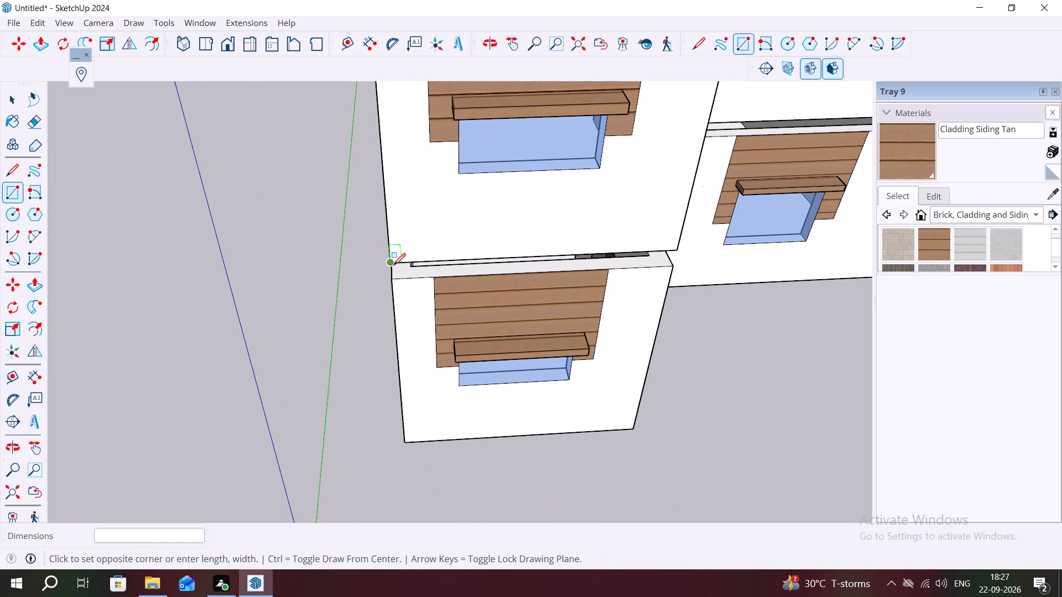
click(671, 268)
Push/Pull the strip between the storeys on the wing's front outward 1' to form a projecting band.
scroll(671, 272, down, 3)
key(p)
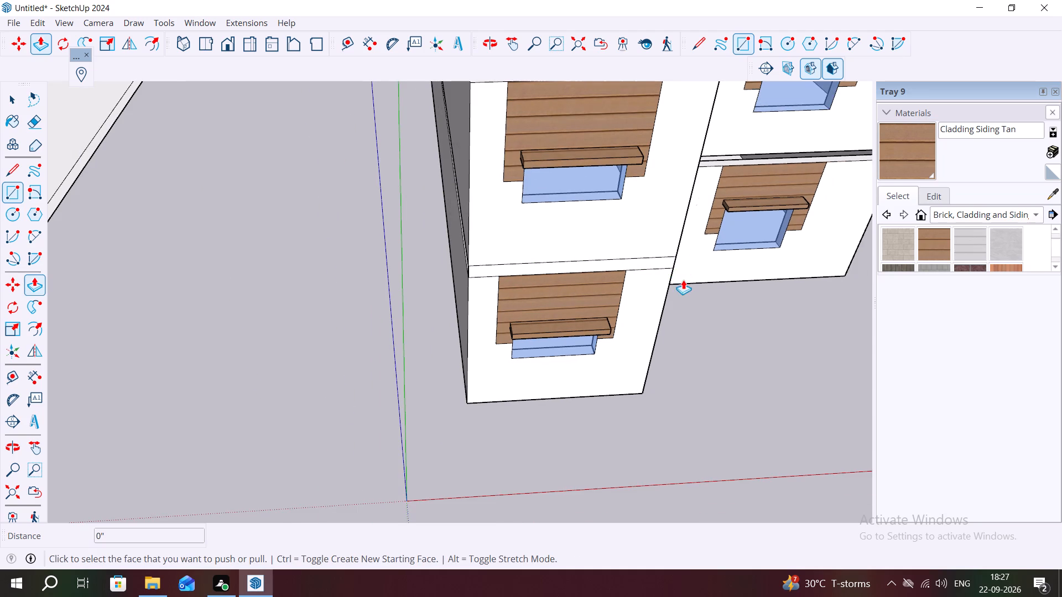
click(649, 259)
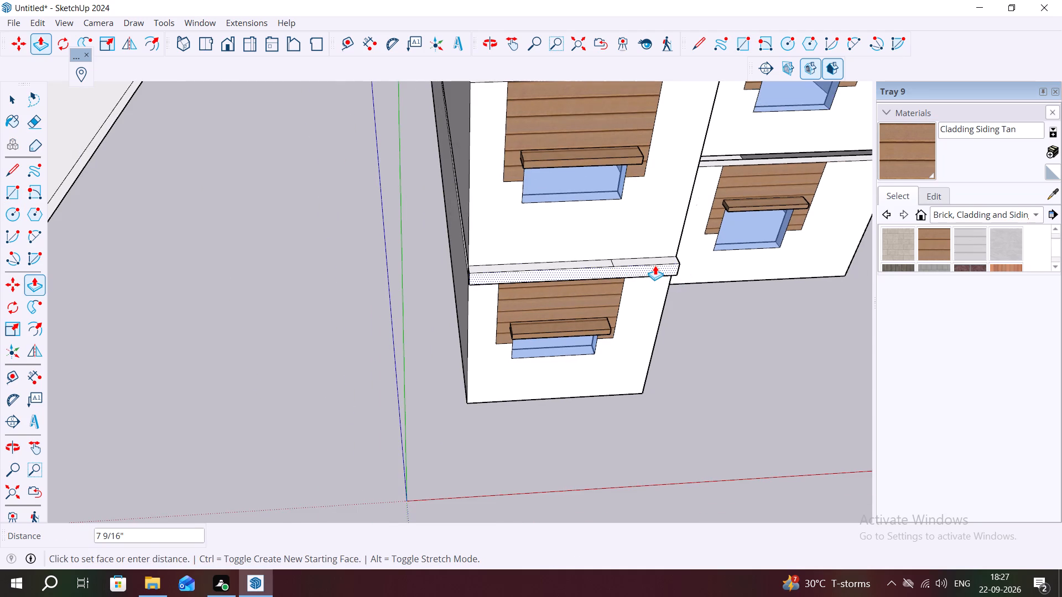
middle_drag(655, 265, 634, 237)
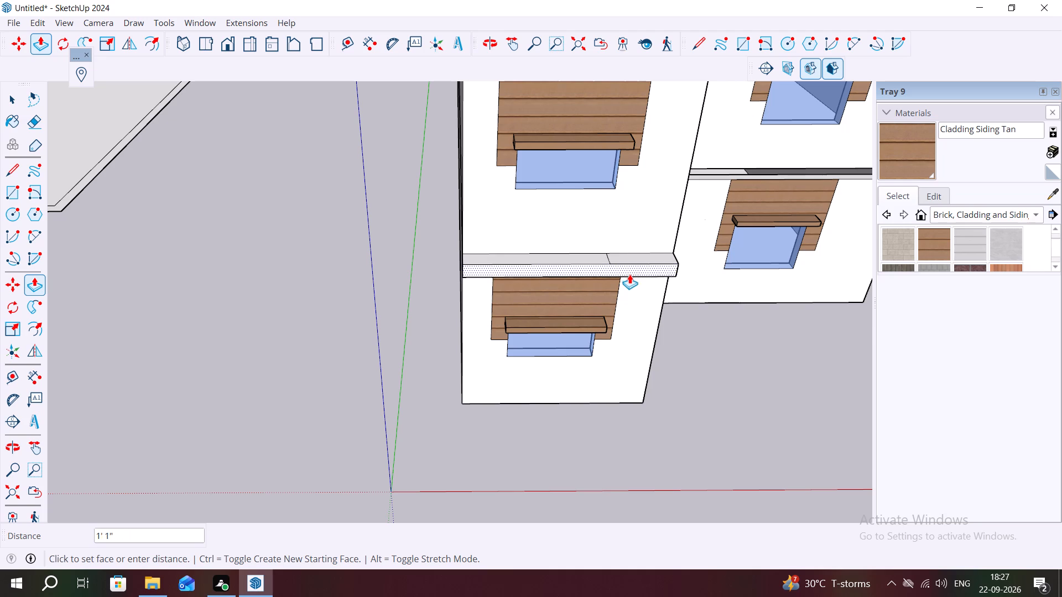
middle_drag(628, 278, 608, 238)
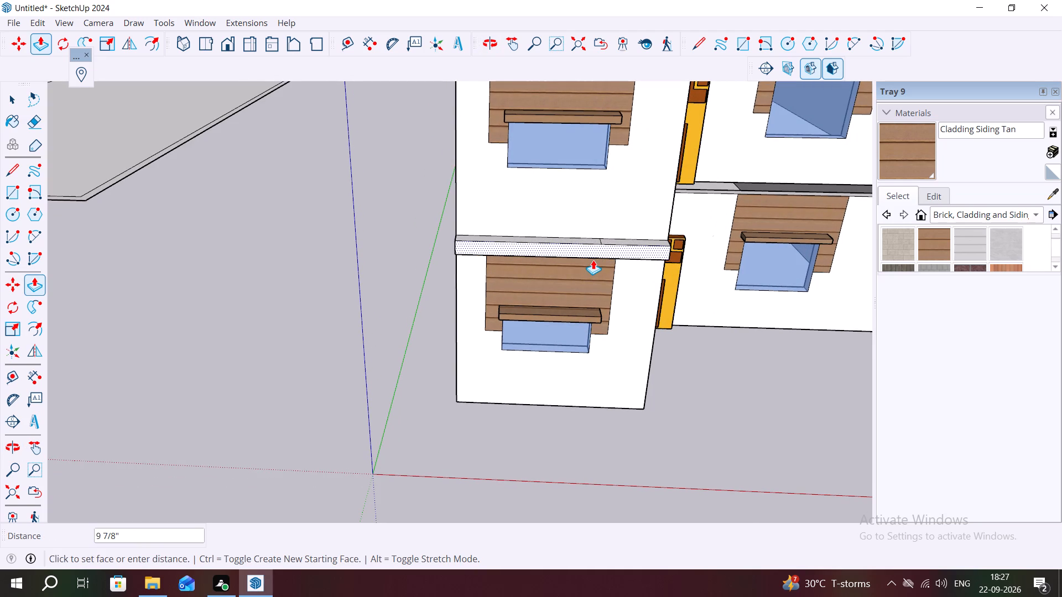
text(1')
key(Return)
Draw a 10' 9" by 9 3/8" rectangle closing the gap between storeys on the wing's windowed side wall beside the doors.
middle_drag(601, 263, 561, 259)
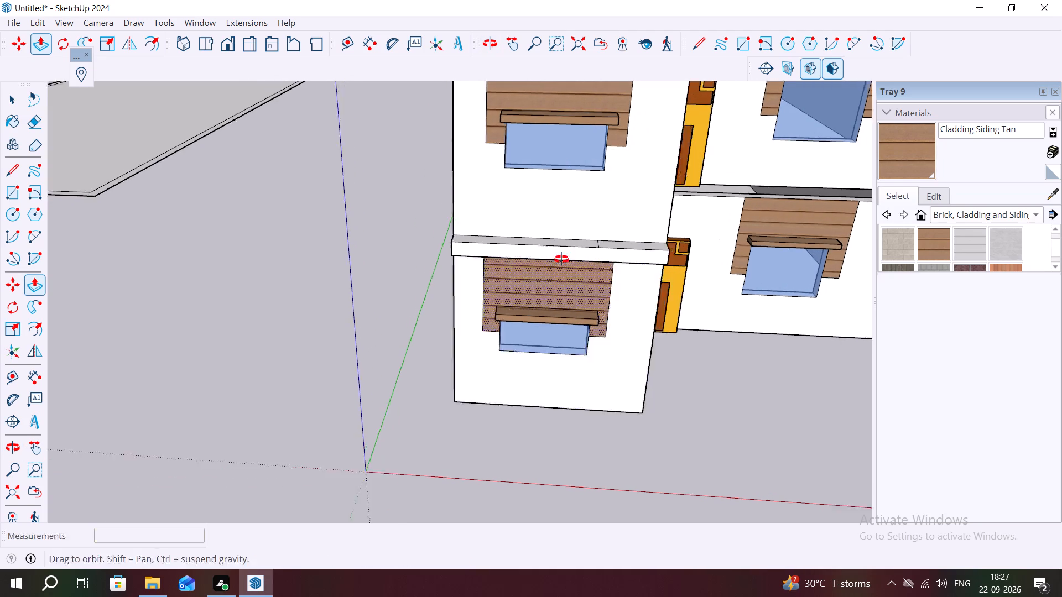
middle_drag(561, 259, 347, 214)
middle_drag(681, 249, 681, 328)
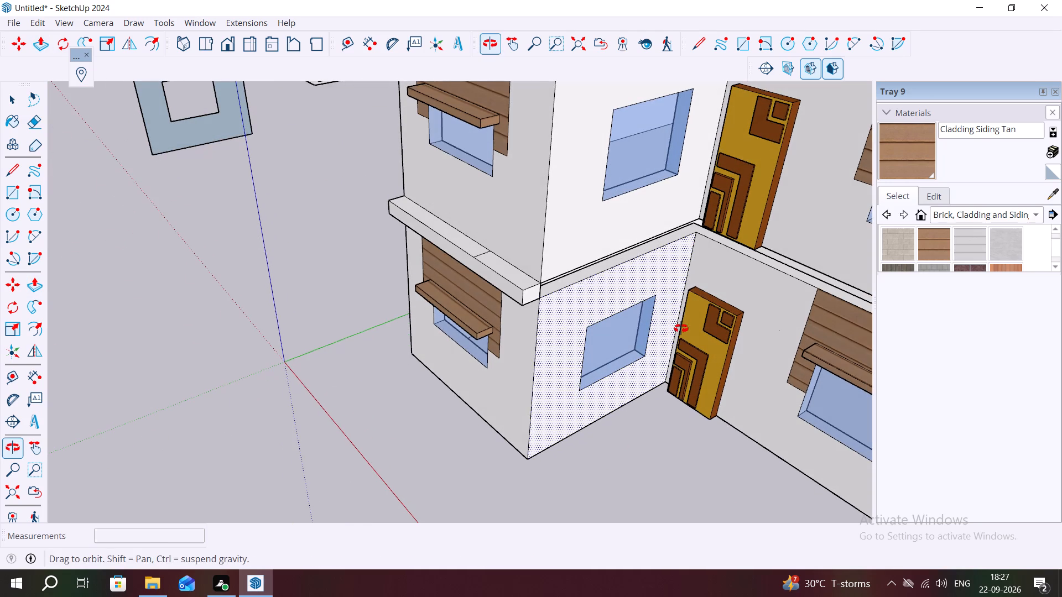
middle_drag(627, 263, 575, 234)
key(Escape)
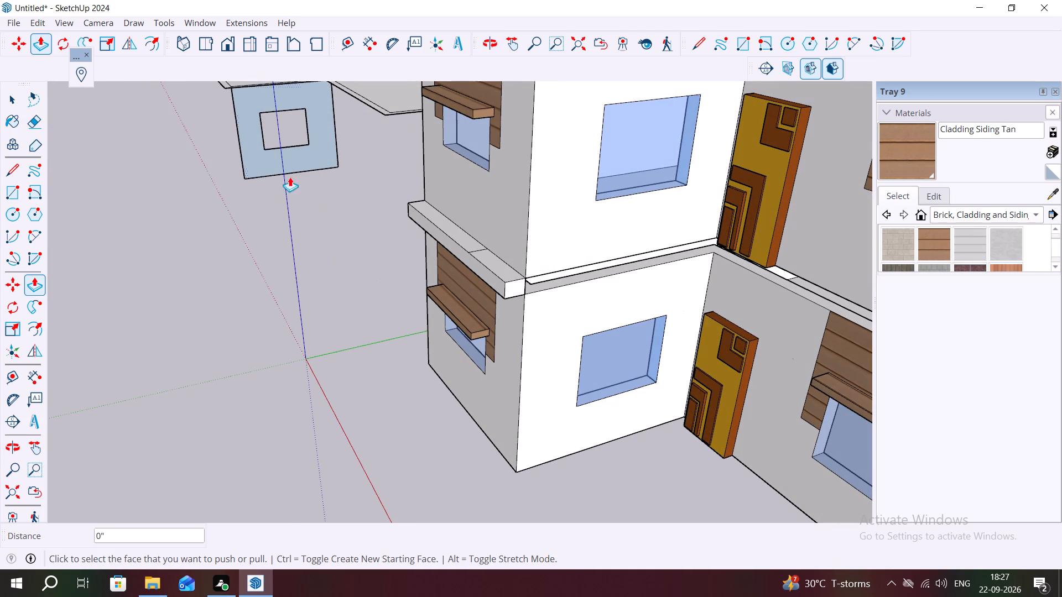
click(9, 189)
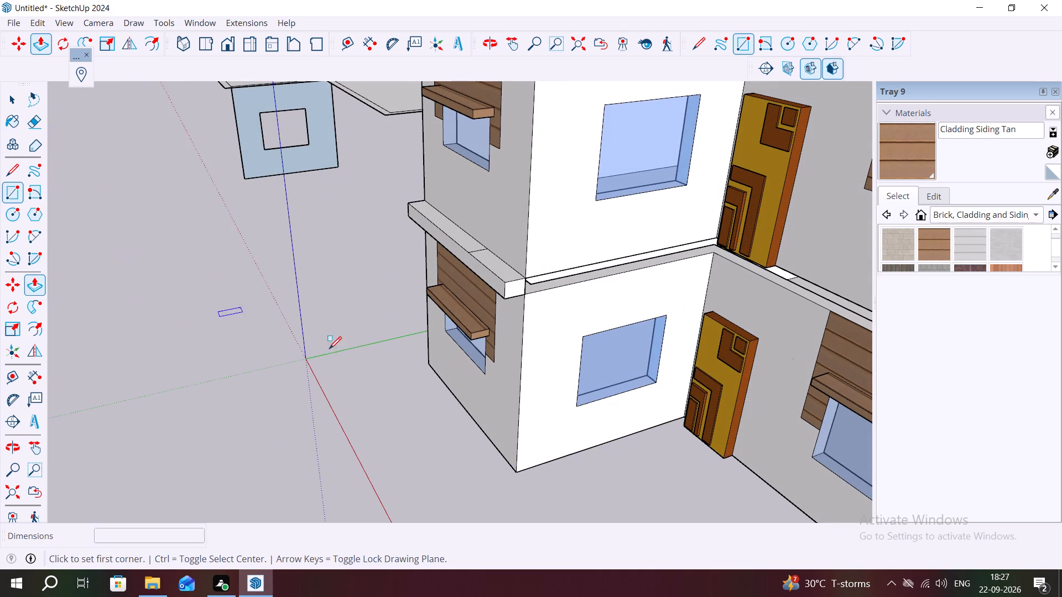
scroll(525, 296, up, 5)
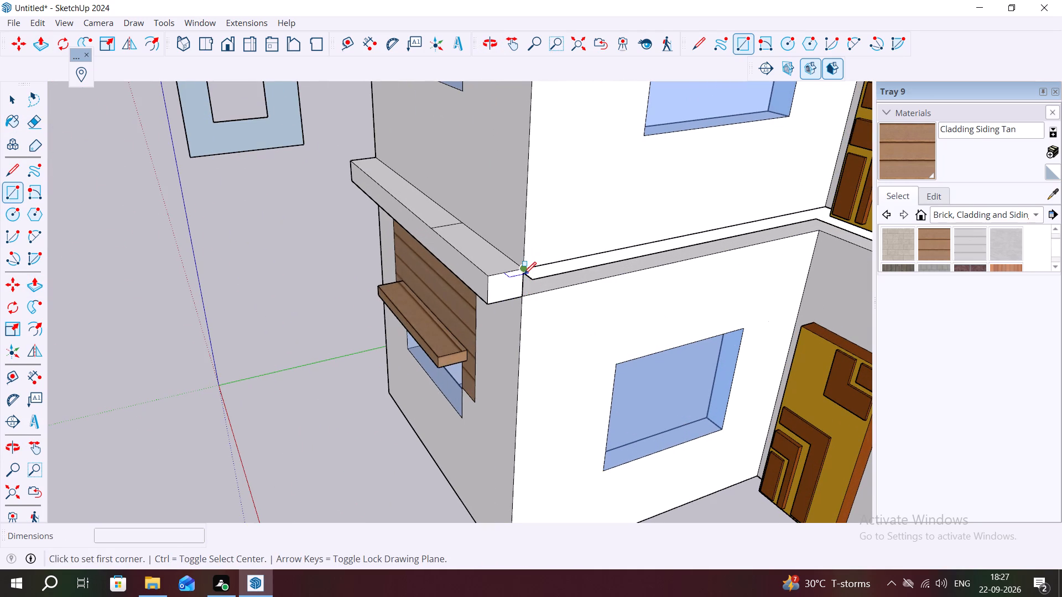
click(524, 274)
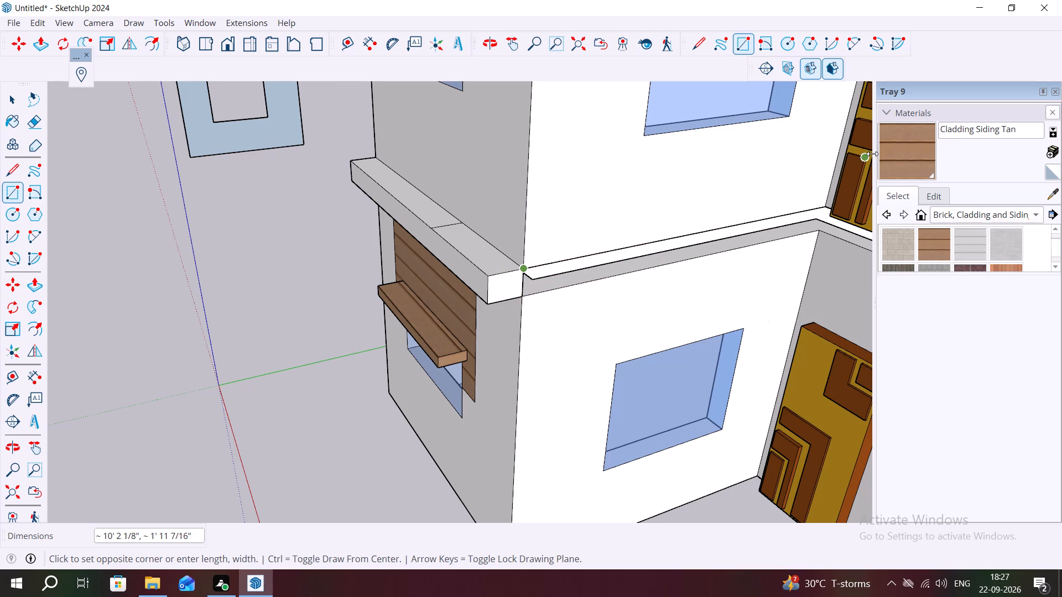
scroll(827, 203, up, 9)
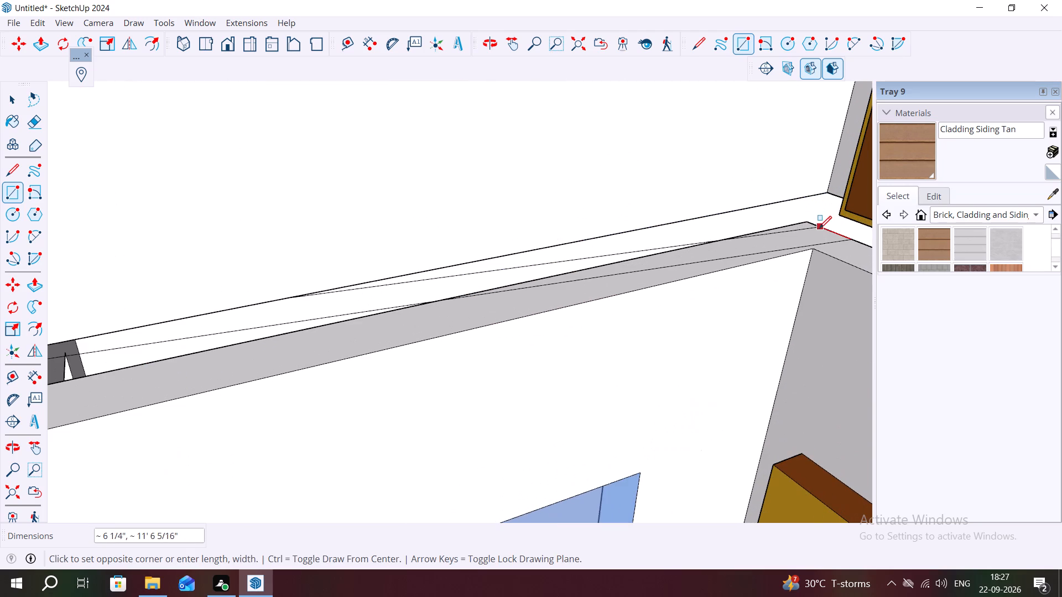
scroll(805, 215, down, 4)
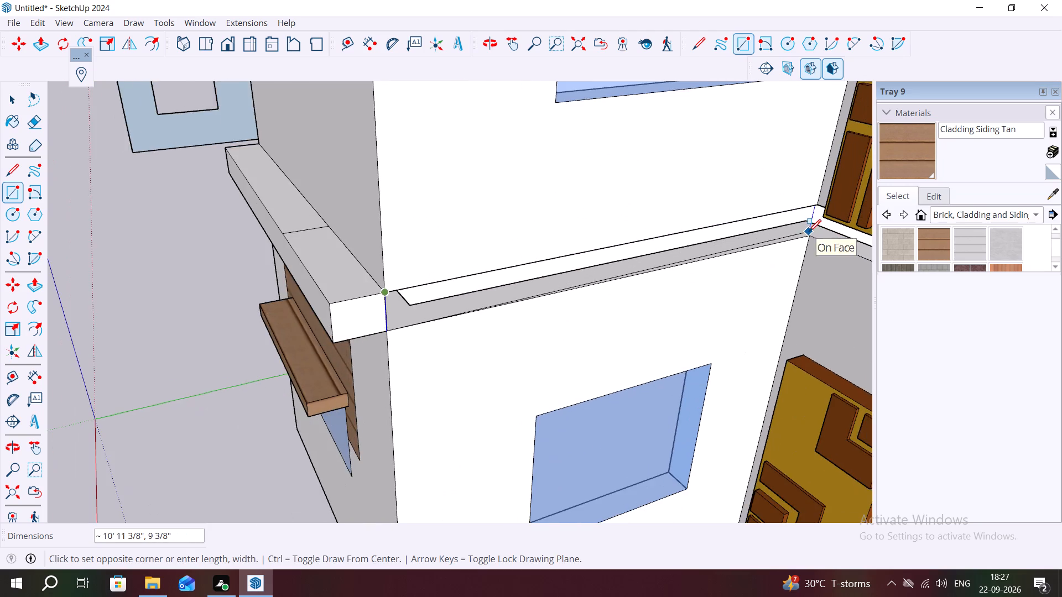
middle_drag(809, 232, 727, 195)
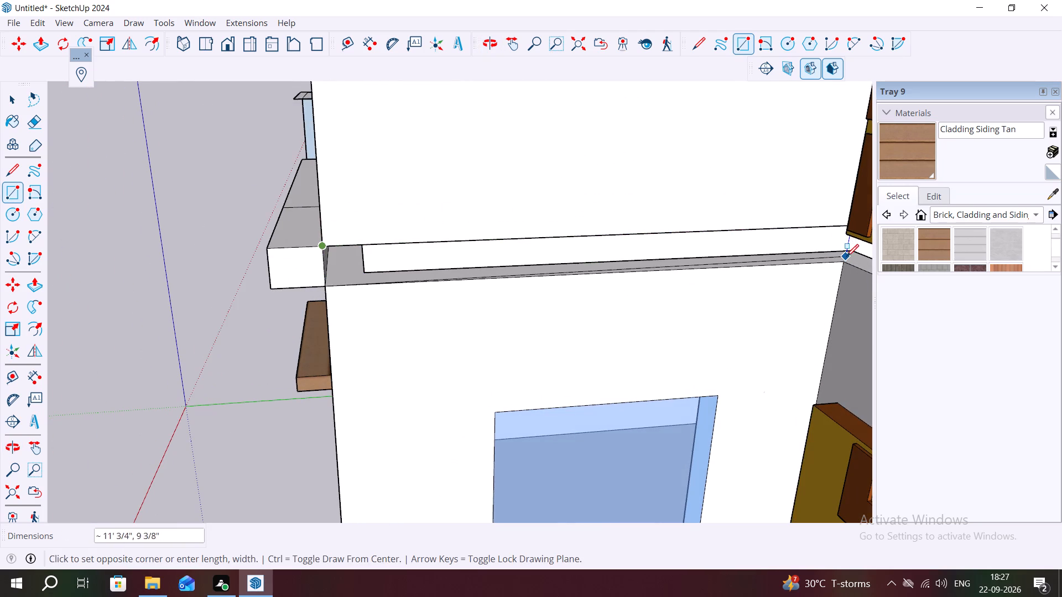
middle_drag(846, 256, 736, 191)
scroll(805, 198, down, 2)
scroll(753, 197, down, 2)
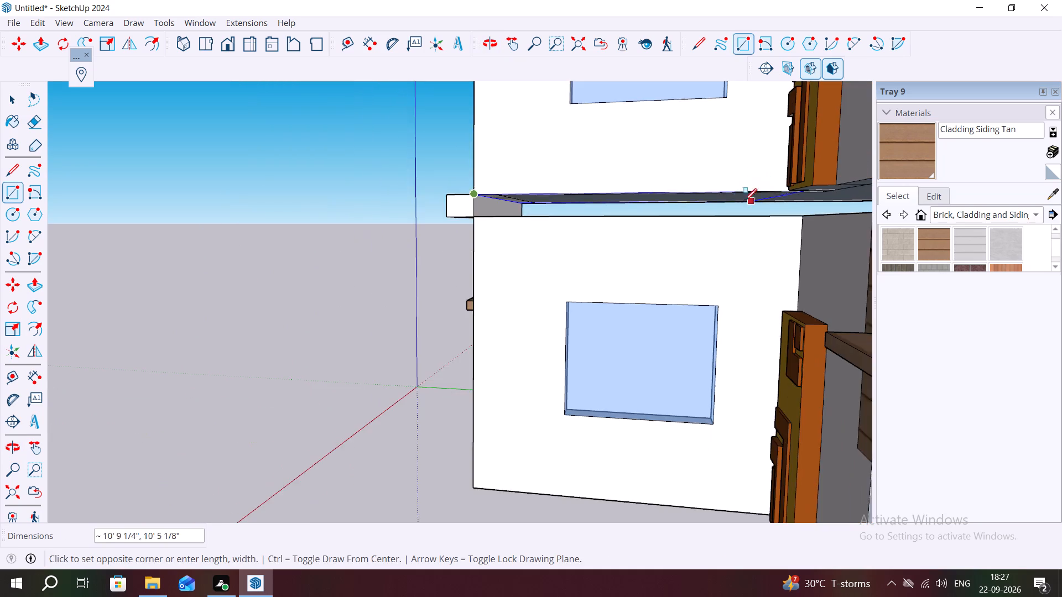
scroll(745, 201, down, 4)
middle_drag(782, 206, 792, 234)
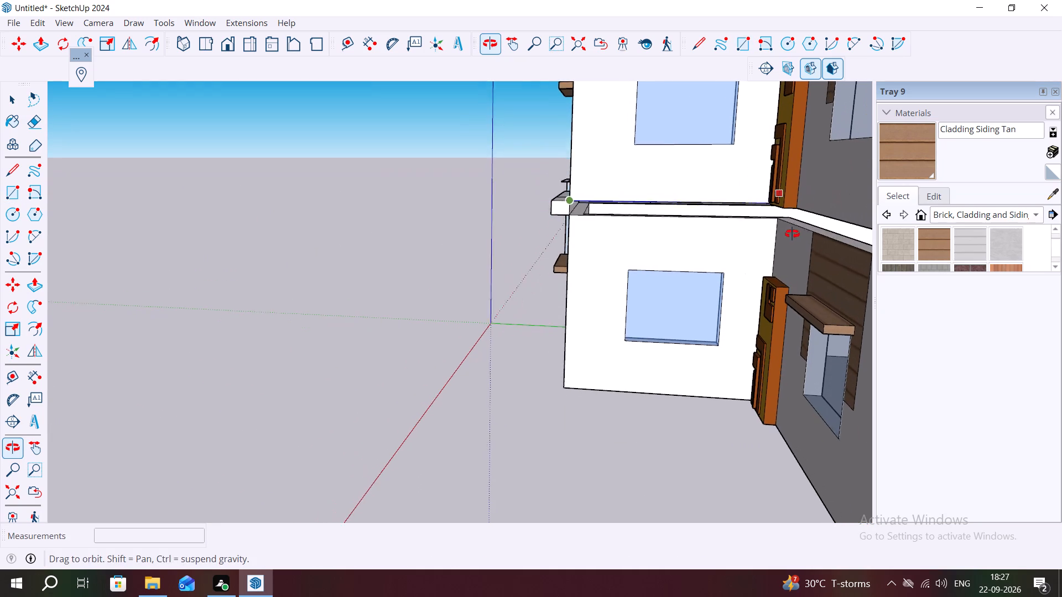
middle_drag(792, 234, 792, 235)
scroll(781, 218, up, 5)
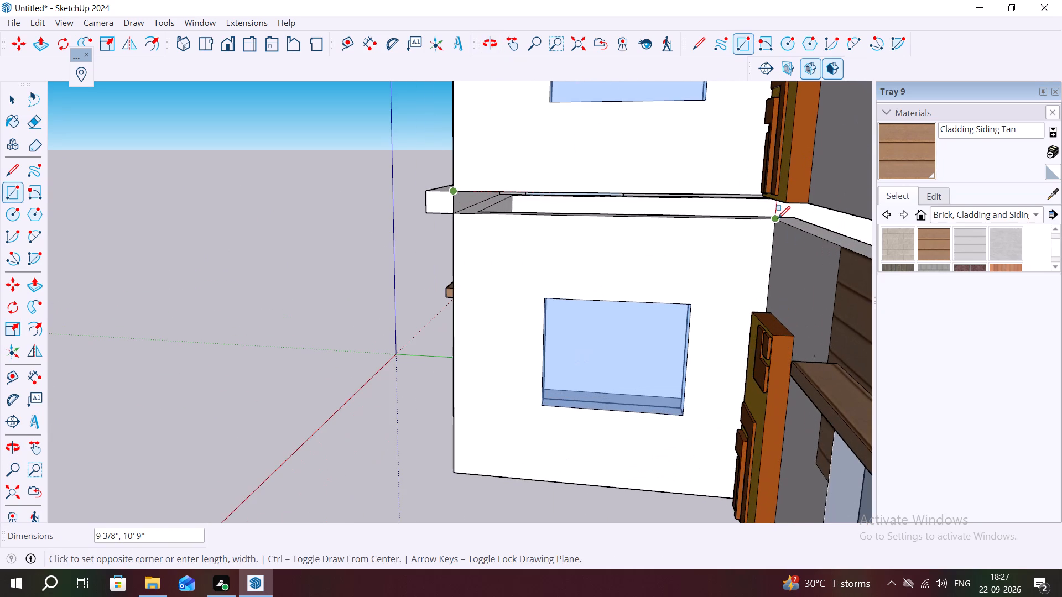
click(778, 218)
Draw an 18' 9 7/8" by 9 3/8" rectangle closing the gap between storeys on the recessed front wall with the doors.
scroll(753, 212, down, 1)
middle_drag(760, 211, 893, 231)
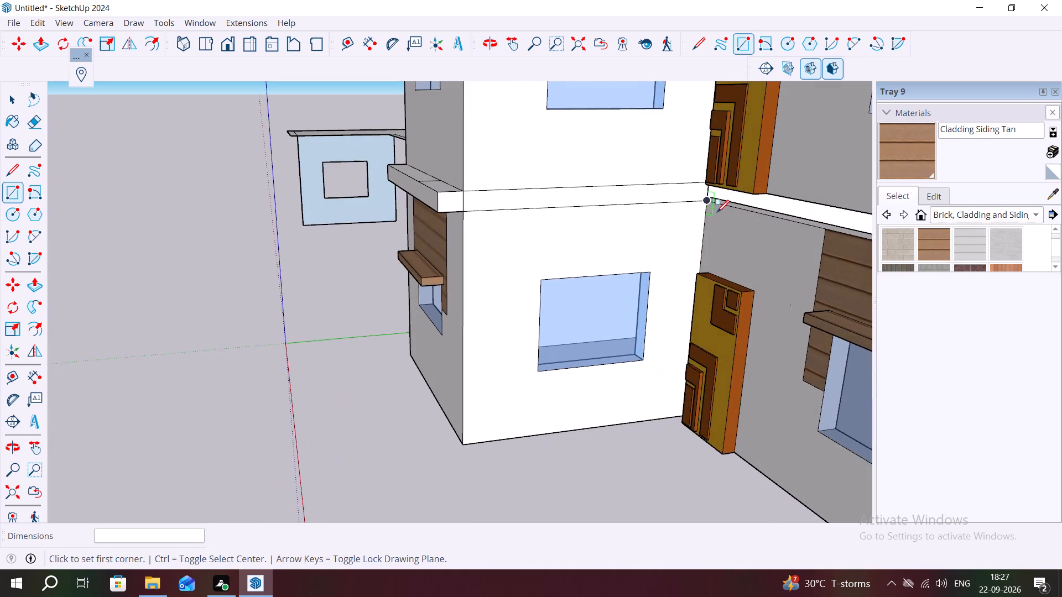
scroll(739, 195, up, 5)
middle_drag(721, 205, 798, 102)
scroll(694, 164, up, 6)
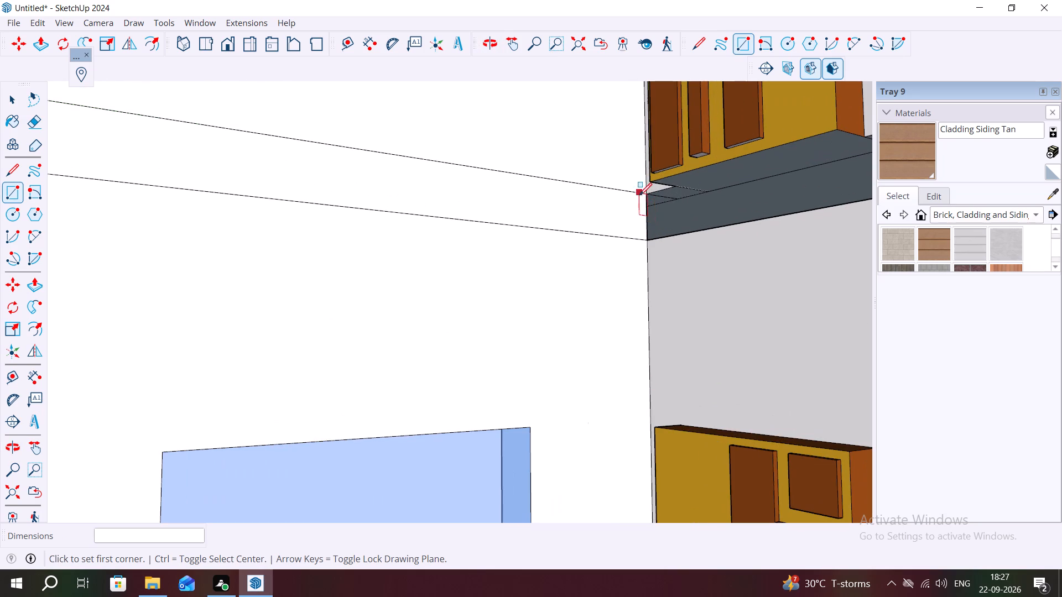
click(647, 192)
scroll(648, 240, down, 4)
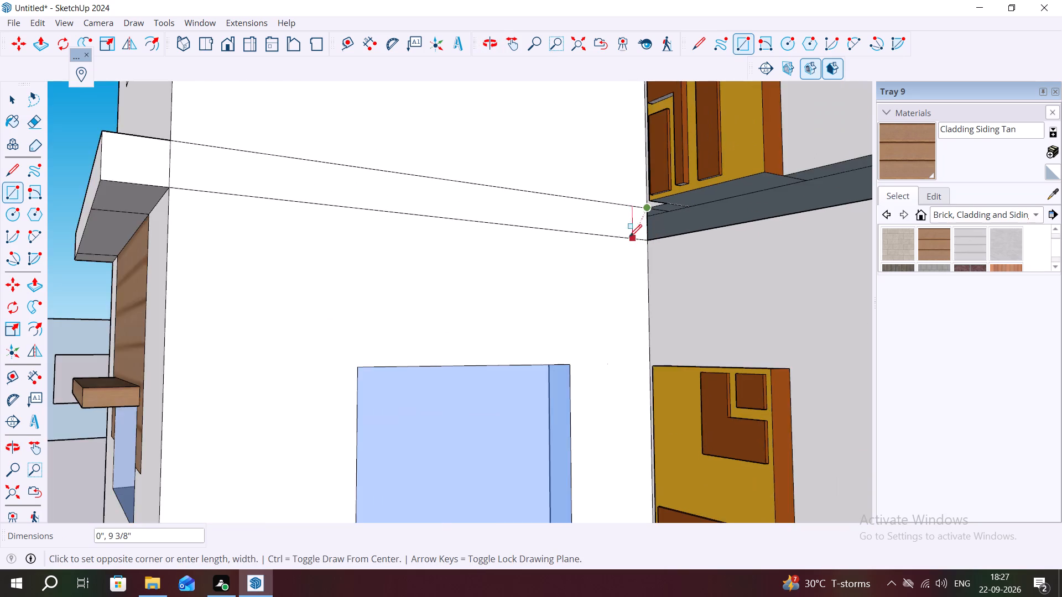
scroll(629, 237, down, 13)
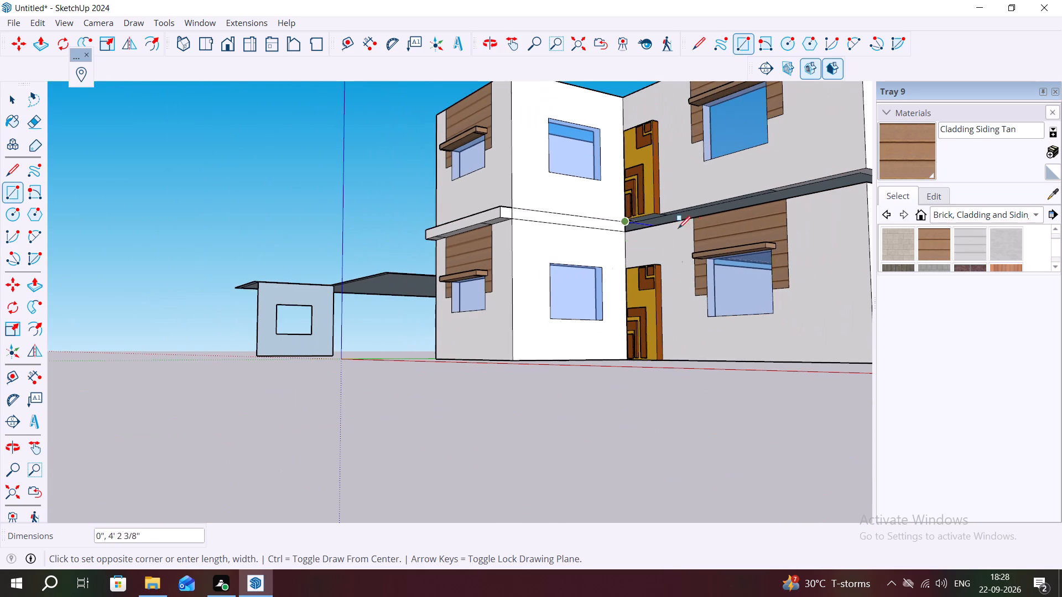
click(865, 182)
Draw a 47' 3" by 9 3/8" rectangle closing the gap between storeys on the long blank side wall adjoining the recessed front.
scroll(735, 222, down, 6)
middle_drag(809, 224, 572, 268)
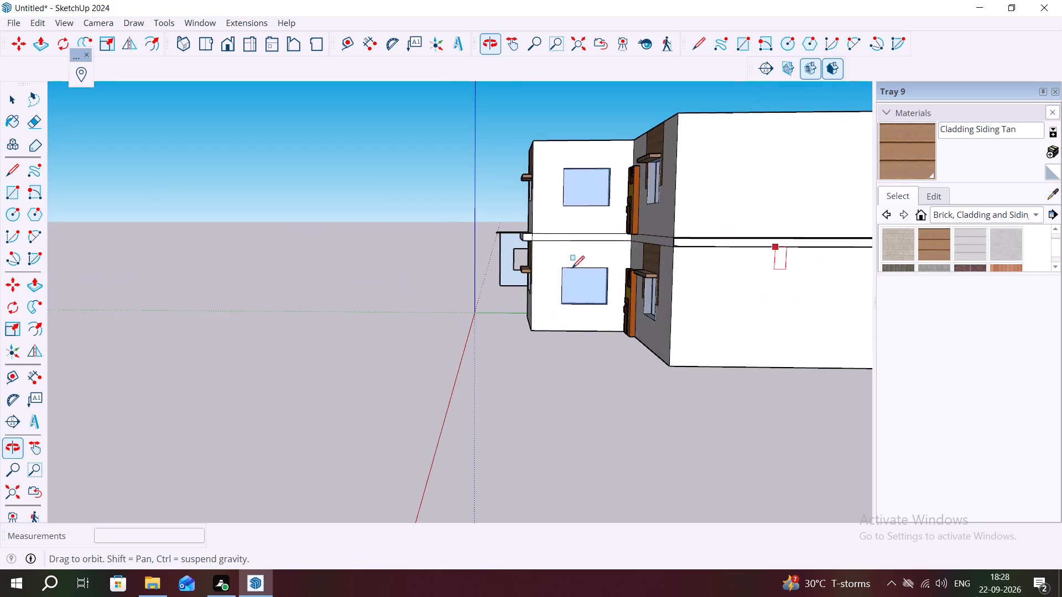
middle_drag(572, 268, 636, 277)
scroll(501, 259, down, 6)
scroll(598, 243, up, 9)
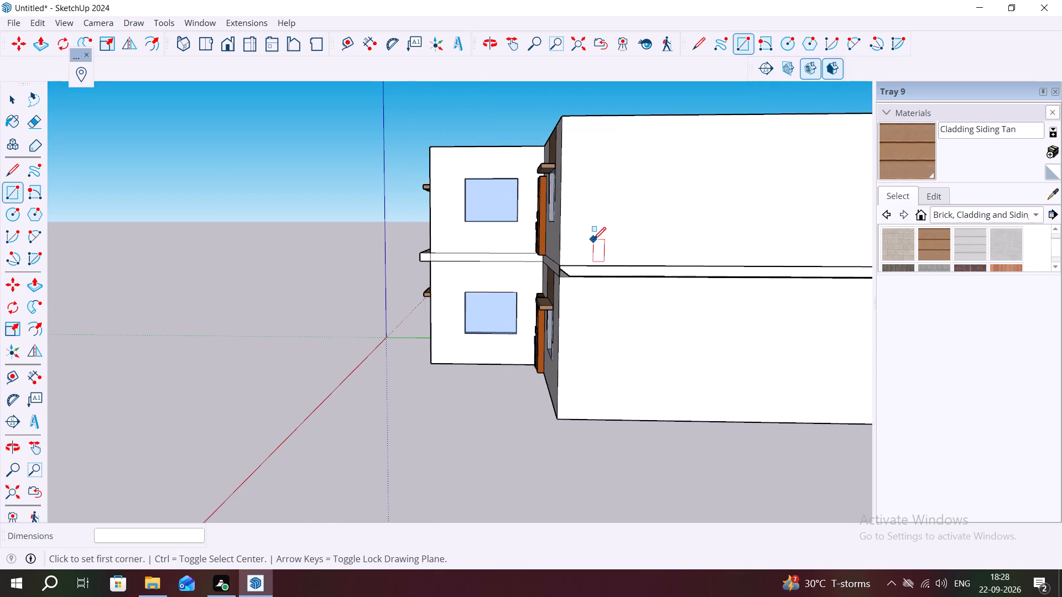
click(560, 270)
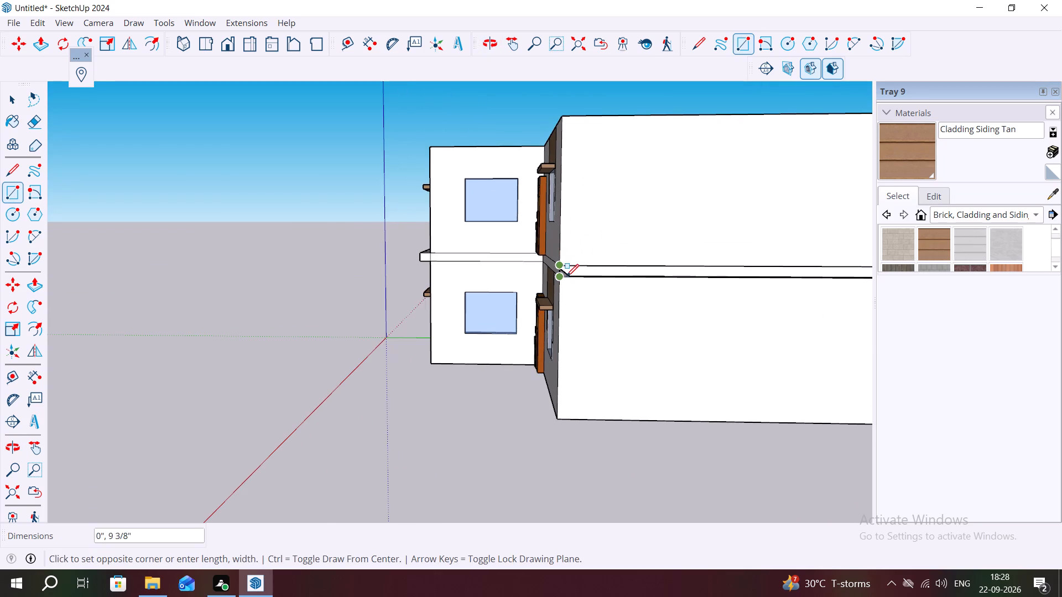
scroll(585, 276, down, 5)
scroll(509, 282, down, 2)
scroll(373, 261, down, 3)
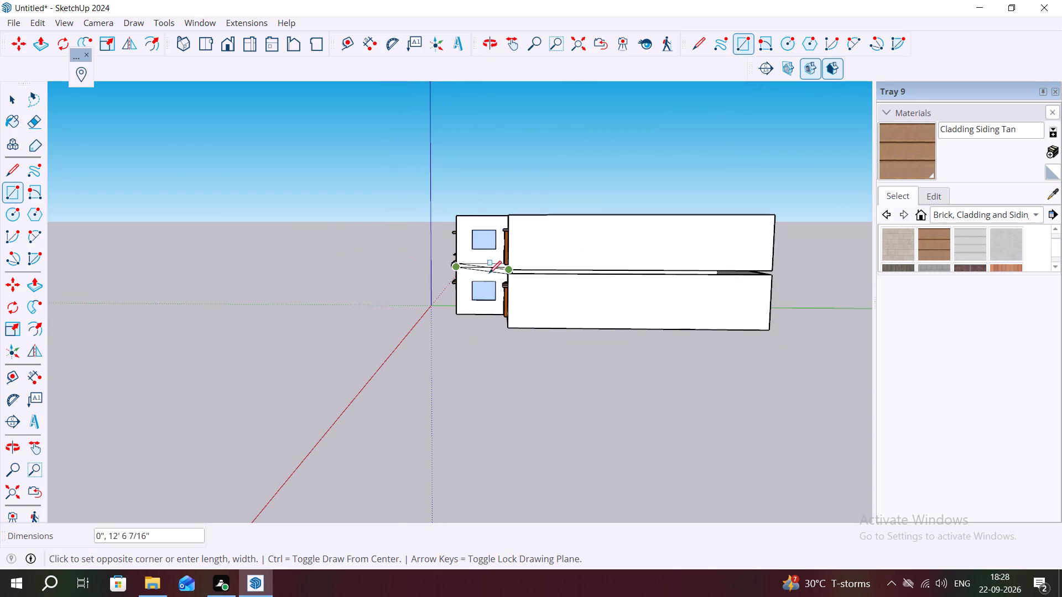
scroll(772, 272, up, 2)
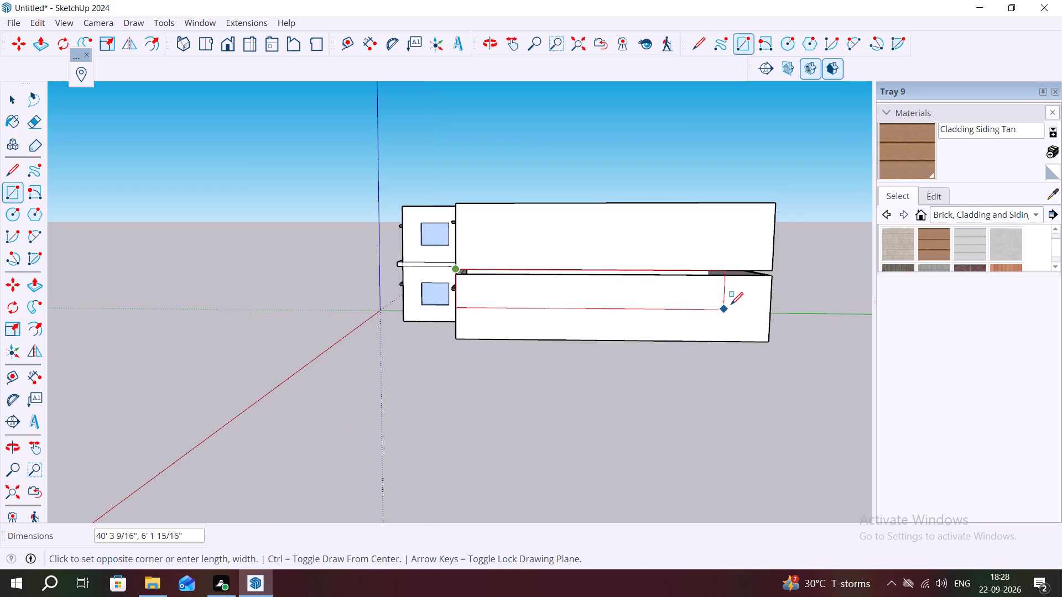
scroll(737, 295, up, 2)
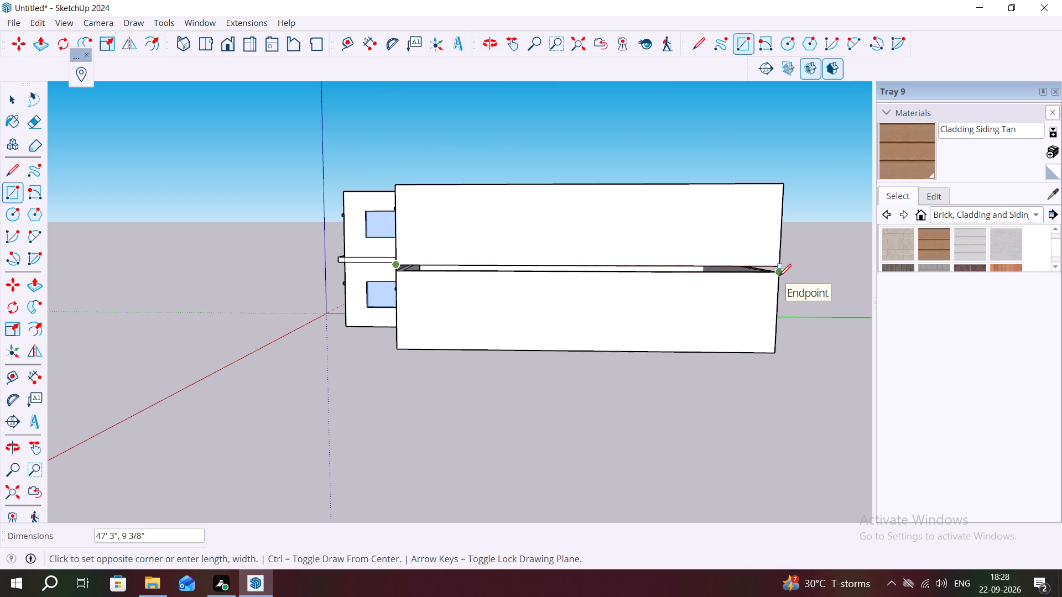
click(779, 276)
Draw a 30' by 9 3/8" rectangle closing the gap between storeys on the blank rear wall.
scroll(579, 297, down, 5)
scroll(324, 297, down, 4)
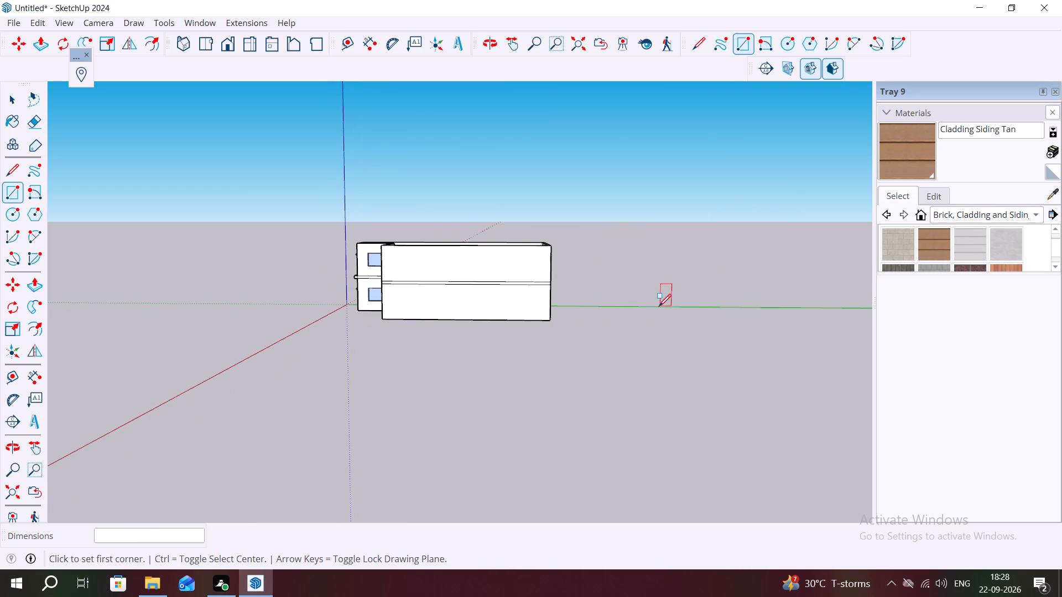
middle_drag(652, 312, 272, 342)
scroll(389, 273, up, 8)
scroll(435, 339, up, 1)
middle_drag(435, 338, 419, 274)
scroll(408, 223, up, 6)
click(369, 216)
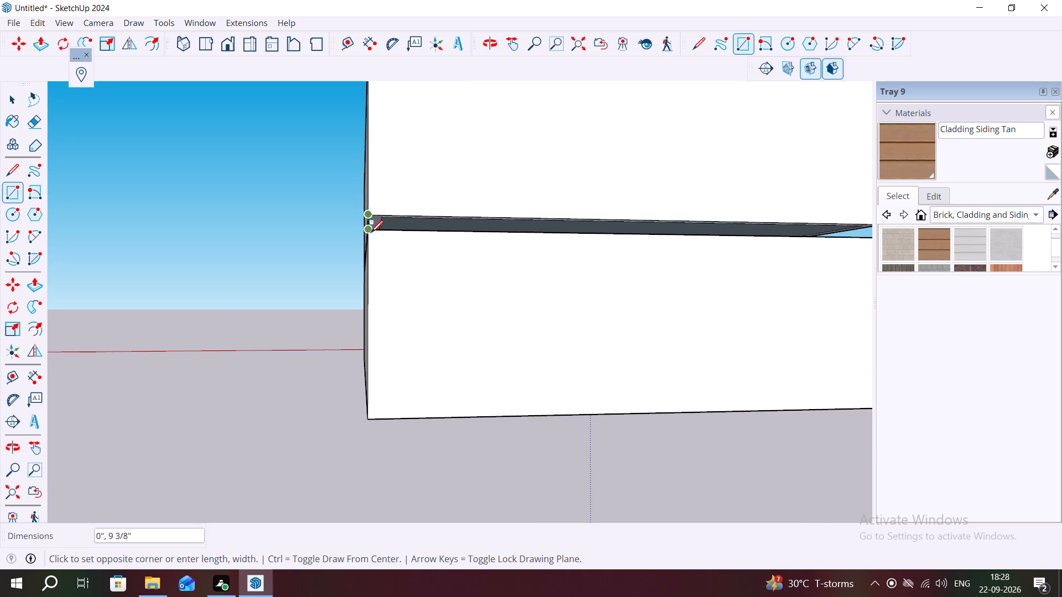
scroll(430, 232, down, 5)
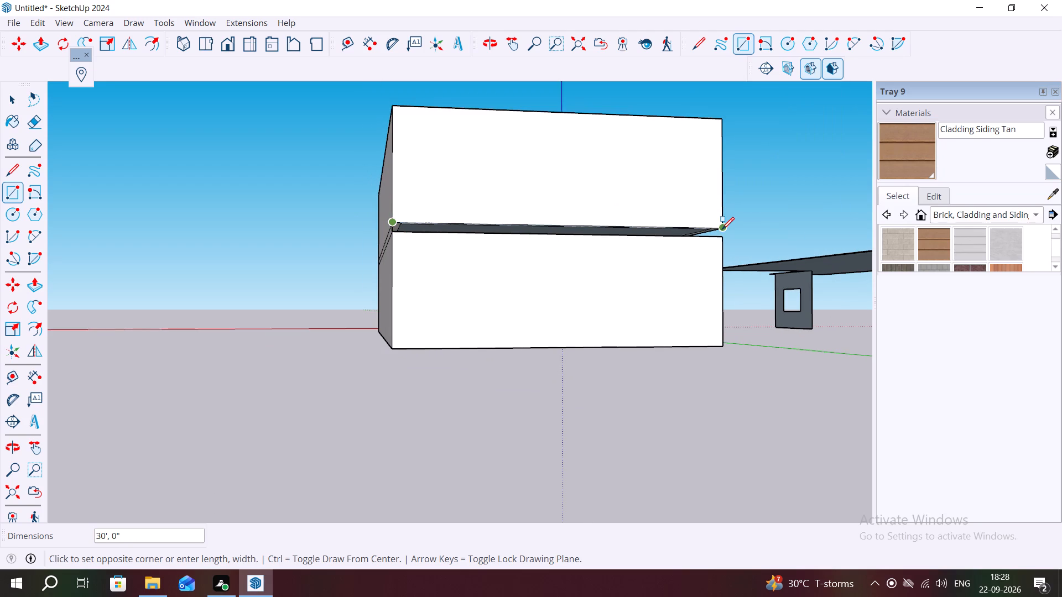
click(722, 236)
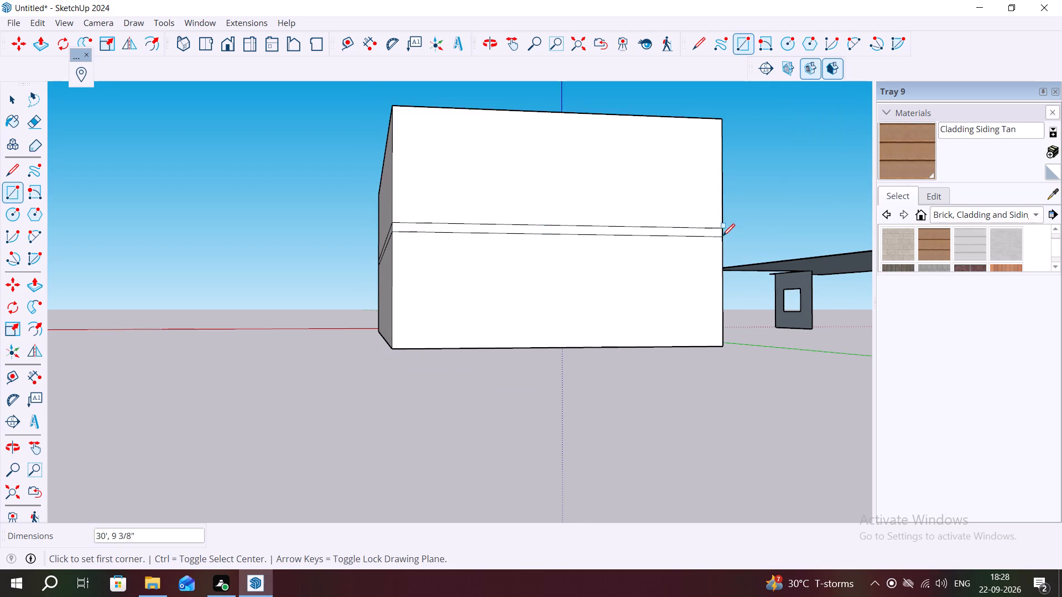
scroll(551, 267, down, 6)
middle_drag(670, 300, 281, 356)
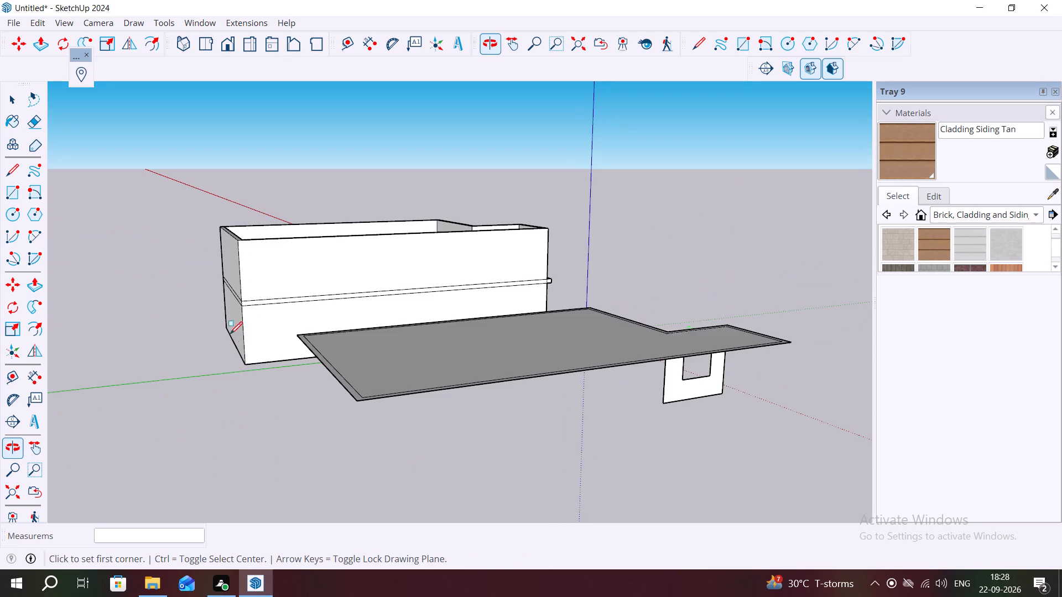
key(Escape)
Push/Pull the strip between storeys outward 1' on the long side wall facing the detached floor outline.
key(space)
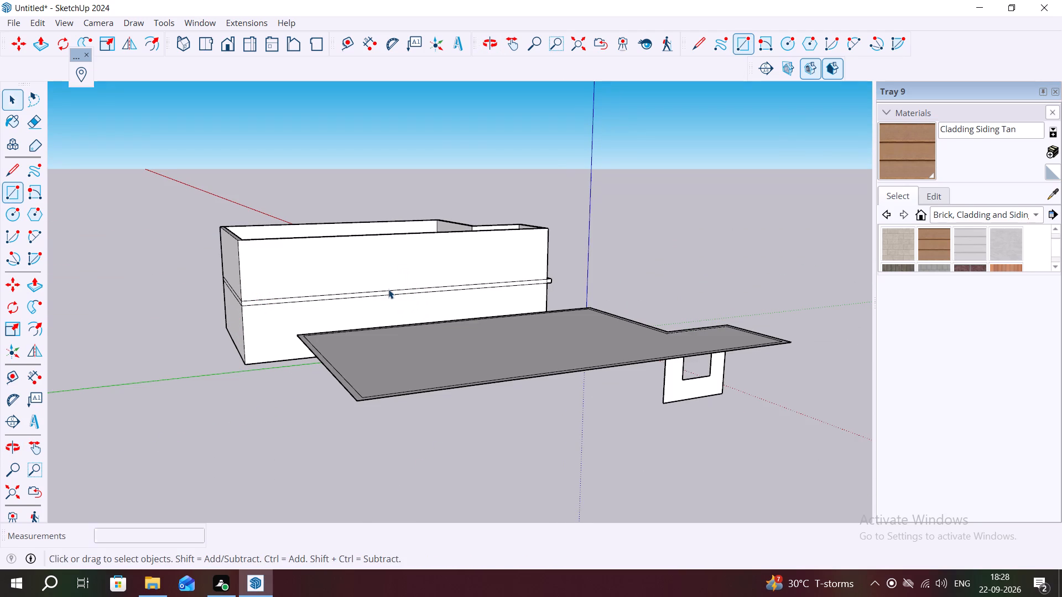
scroll(386, 288, up, 4)
click(392, 294)
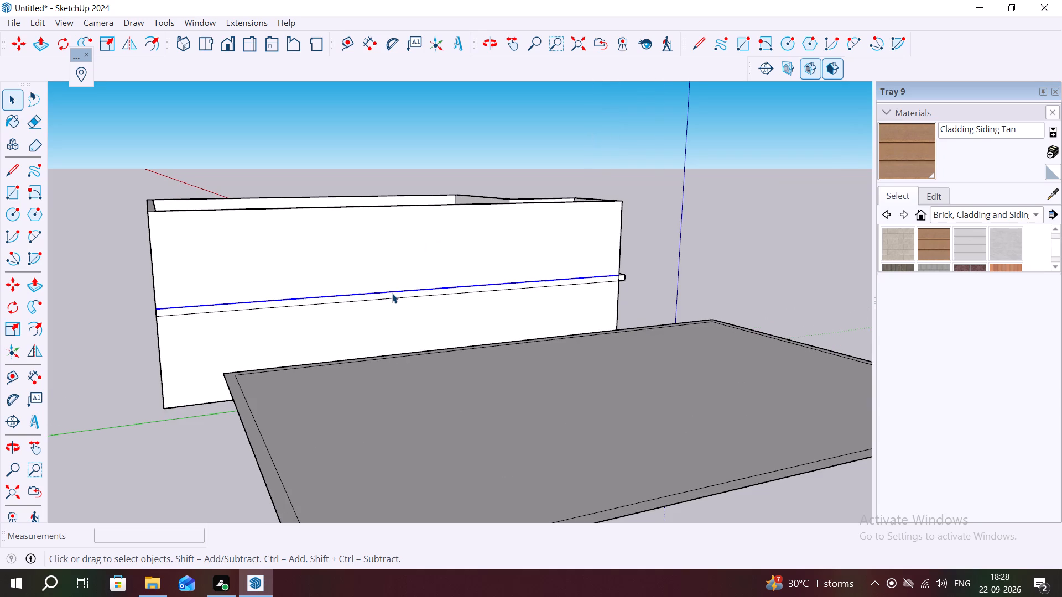
click(394, 294)
key(p)
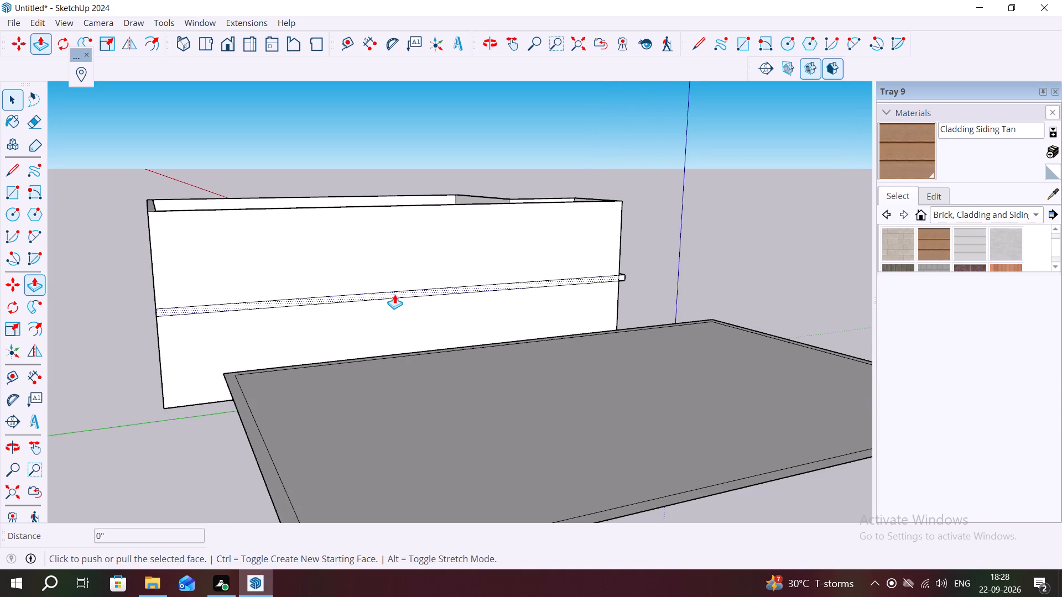
click(397, 290)
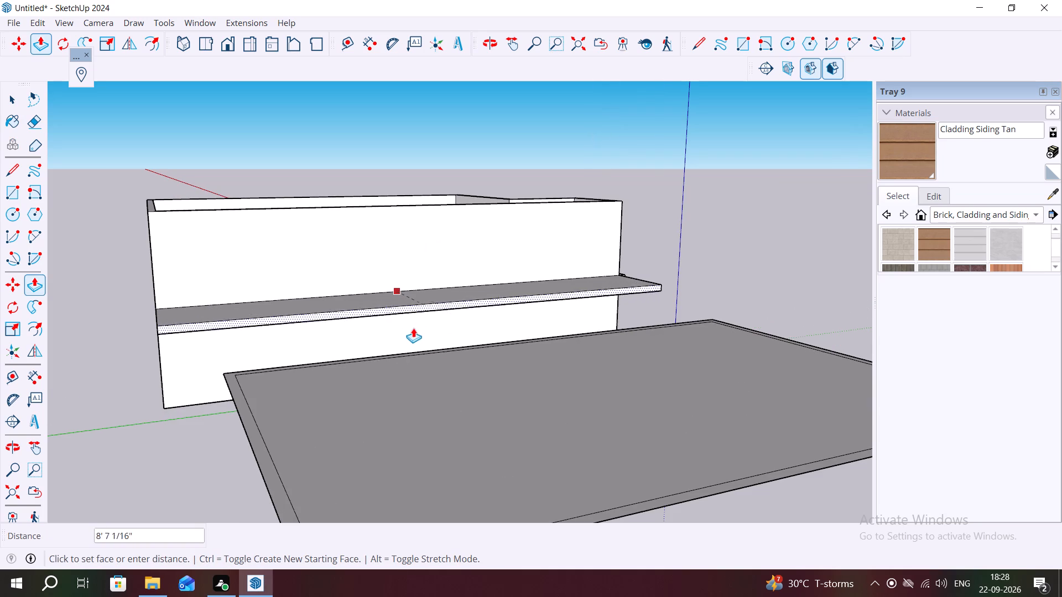
text(1')
key(Return)
Repeat the 1' outward Push/Pull on the strip between storeys on the rear wall.
middle_drag(367, 292, 734, 331)
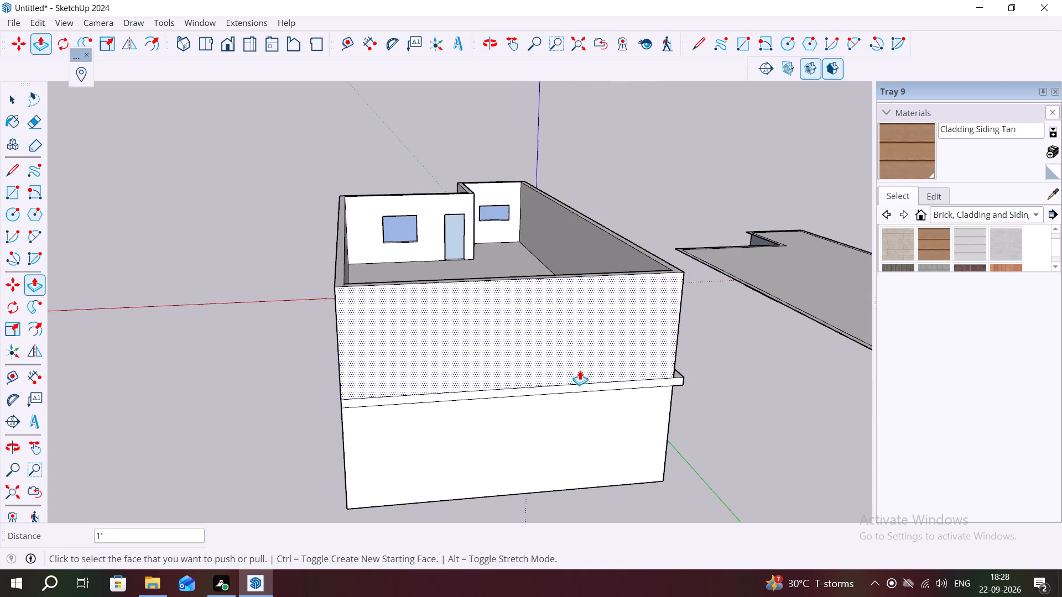
double_click(594, 384)
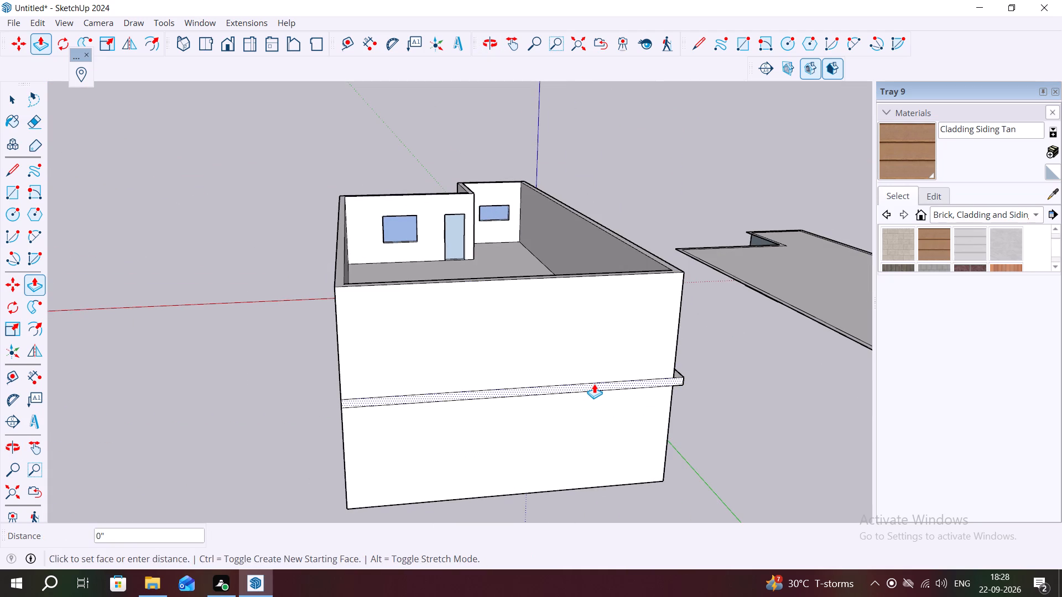
middle_drag(460, 393, 865, 435)
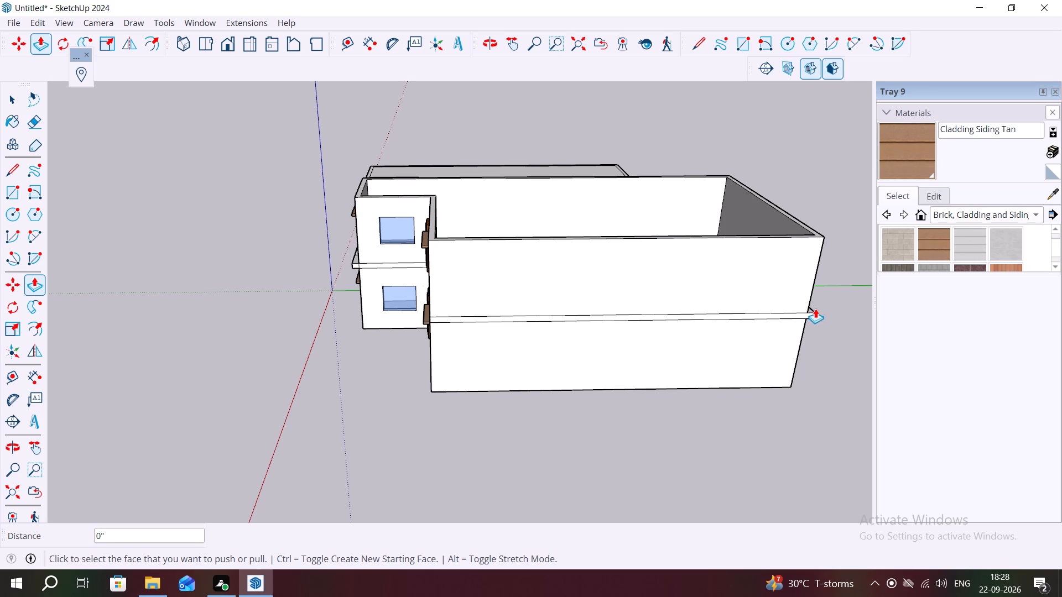
key(Escape)
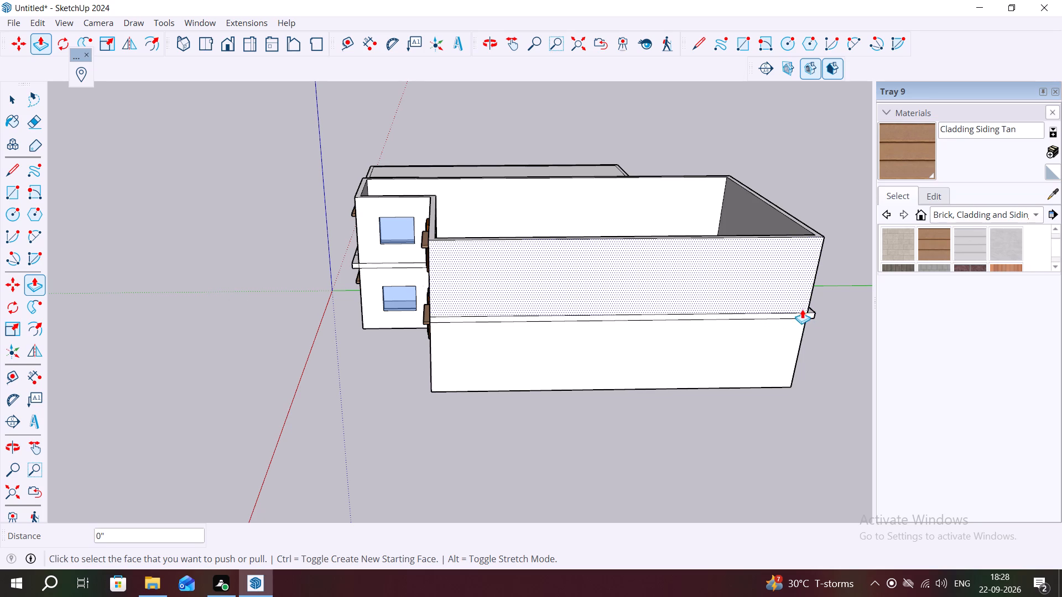
Push/Pull the strip between storeys outward 1' on the long blank side wall adjoining the recessed front.
key(Escape)
key(space)
click(806, 316)
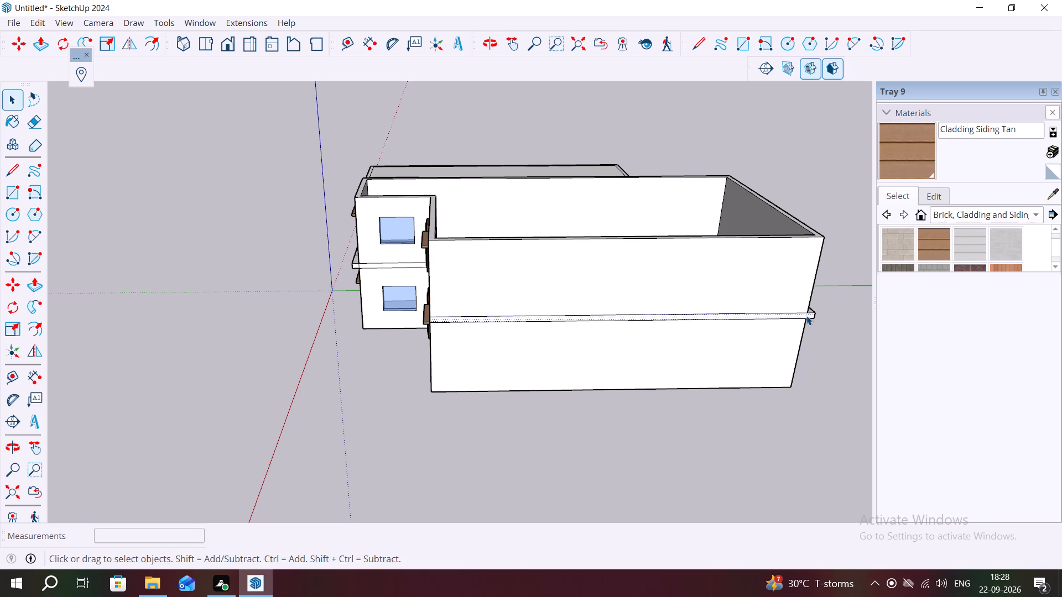
key(p)
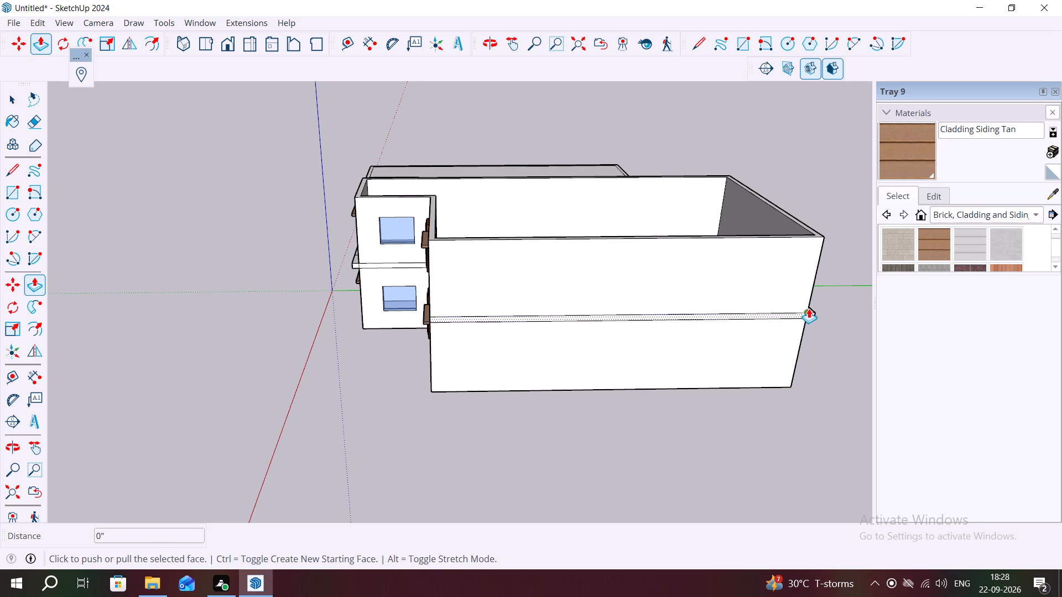
click(809, 308)
key(1)
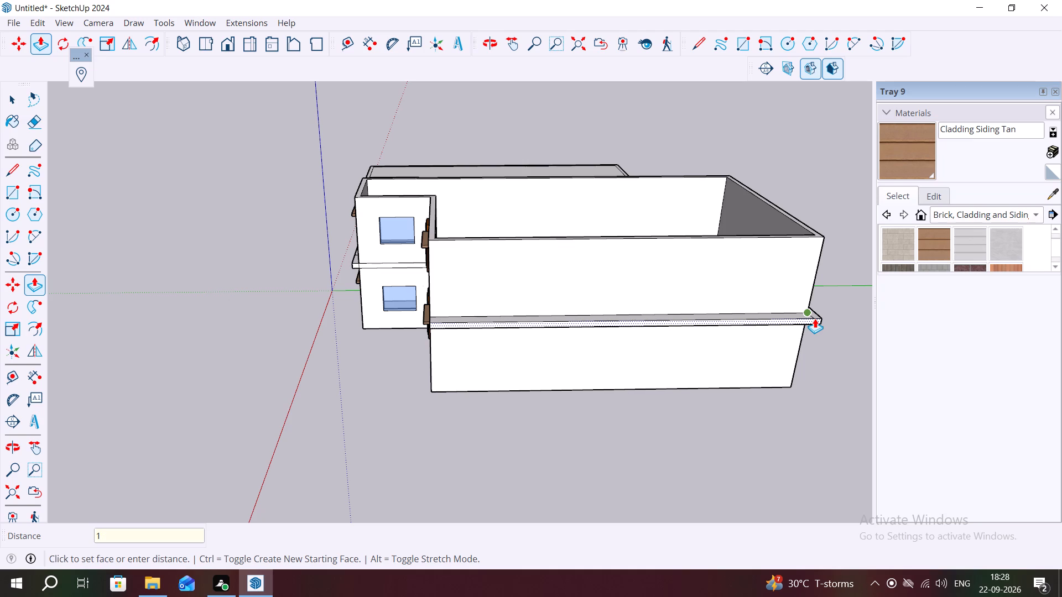
key(apostrophe)
key(Return)
Push/Pull the strip between storeys on the recessed front wall outward about 3' 5 5/16", forming a deeper ledge below the upper door.
middle_drag(707, 329, 976, 417)
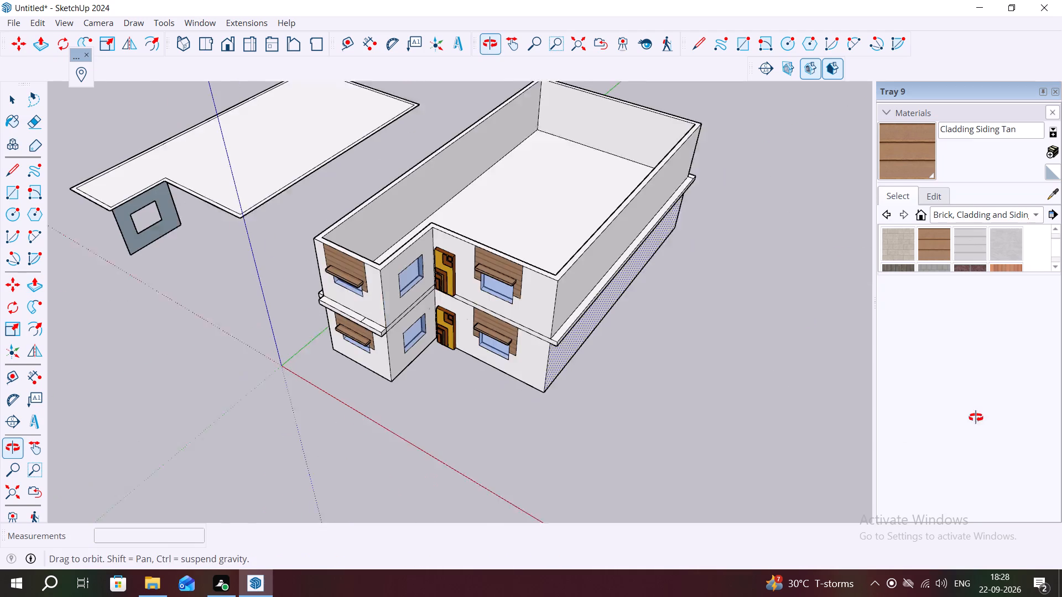
middle_drag(976, 417, 986, 407)
scroll(518, 313, up, 2)
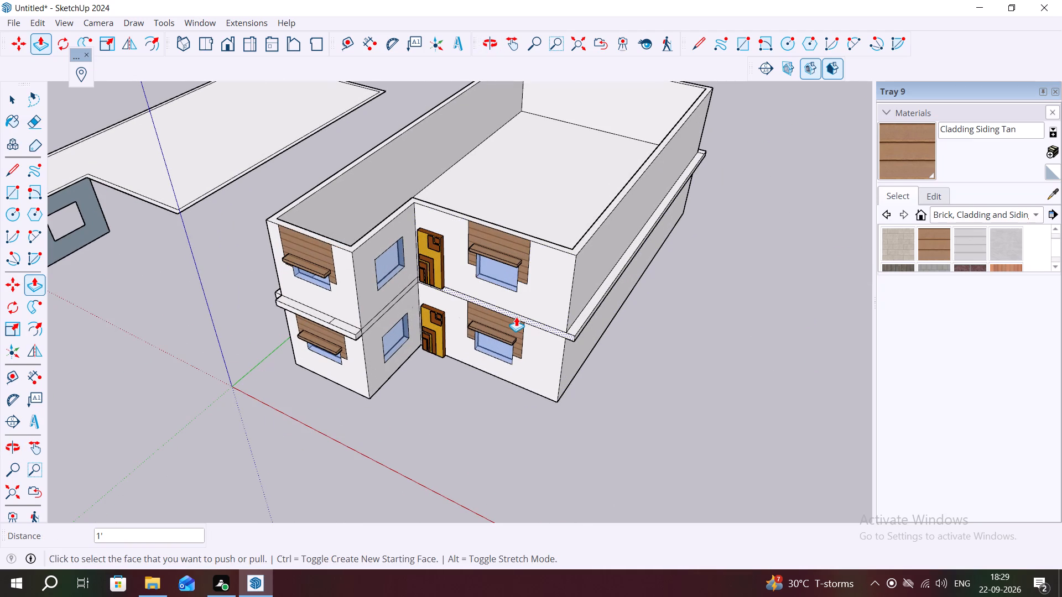
middle_drag(516, 315, 595, 275)
scroll(565, 286, up, 5)
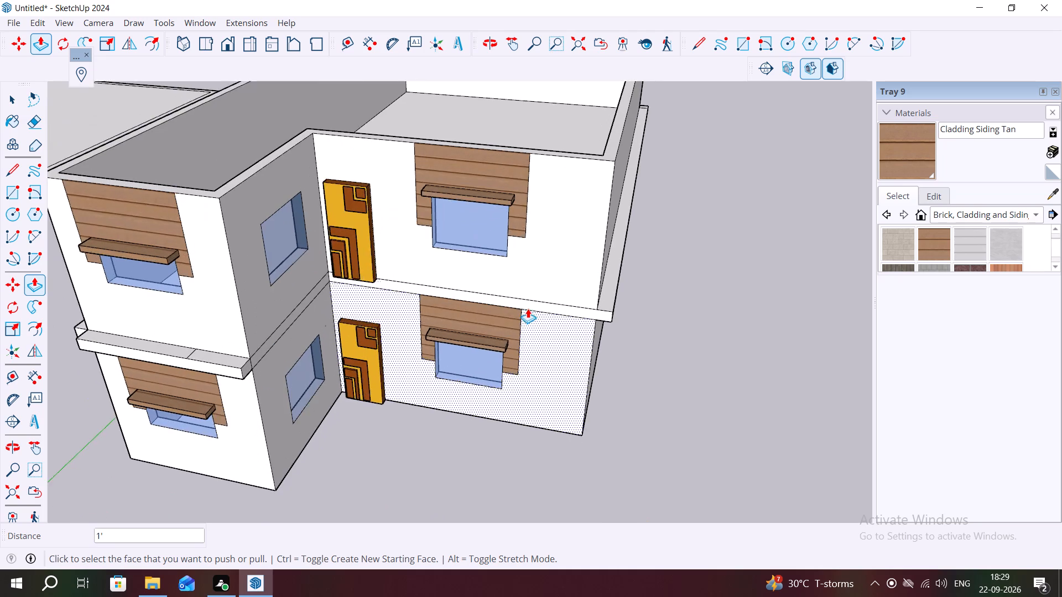
scroll(527, 298, up, 2)
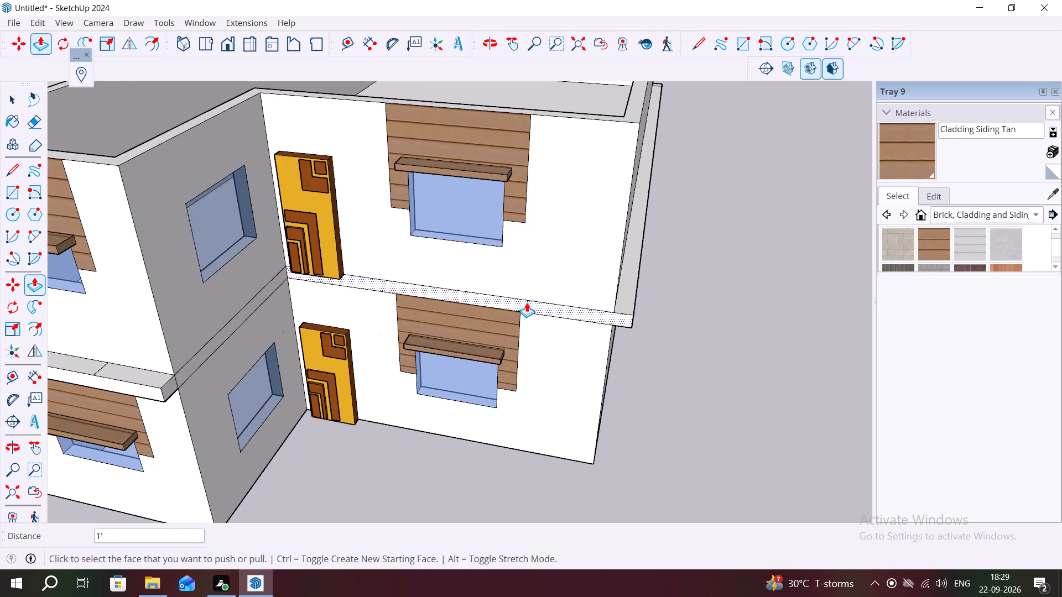
click(527, 302)
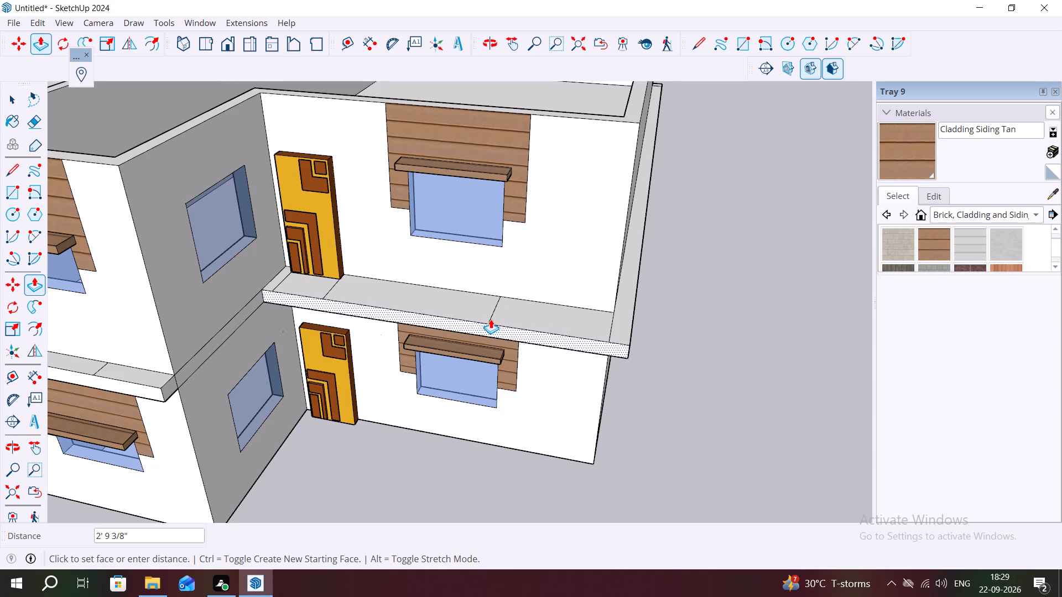
click(482, 323)
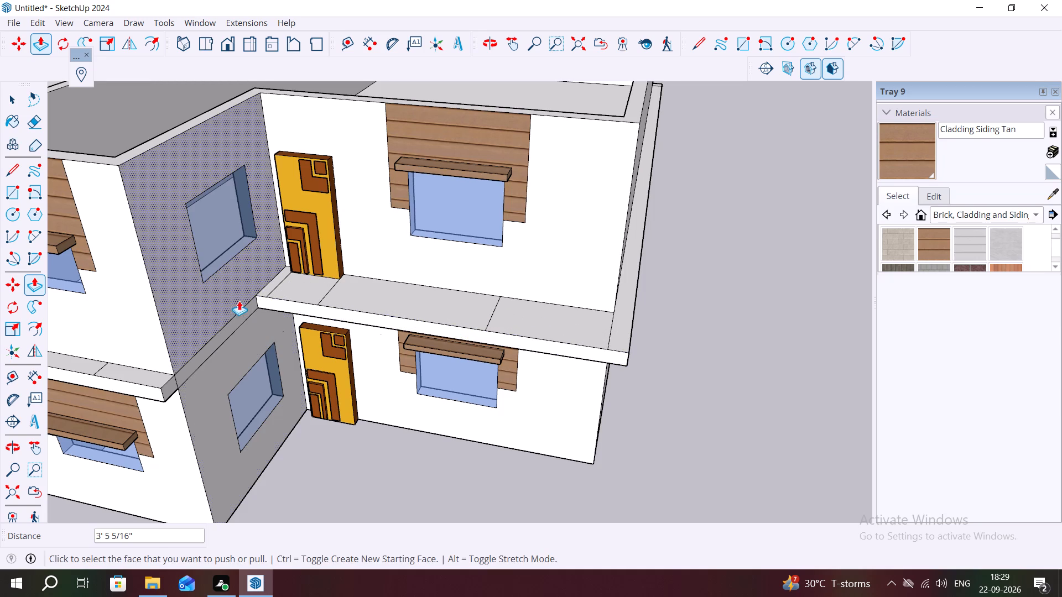
Push/Pull the strip between storeys on the short return wall beside the doors outward about 1' 3 1/16".
click(242, 311)
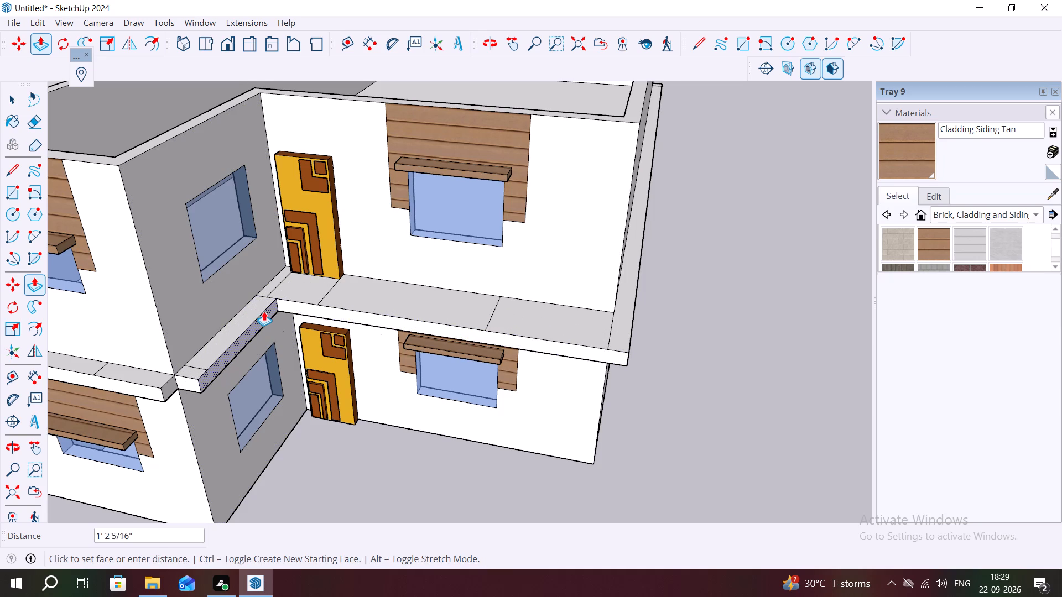
click(264, 311)
Push/Pull the end face of the return wall's band outward 1', flush with the projecting front wing's band.
middle_drag(238, 342, 347, 335)
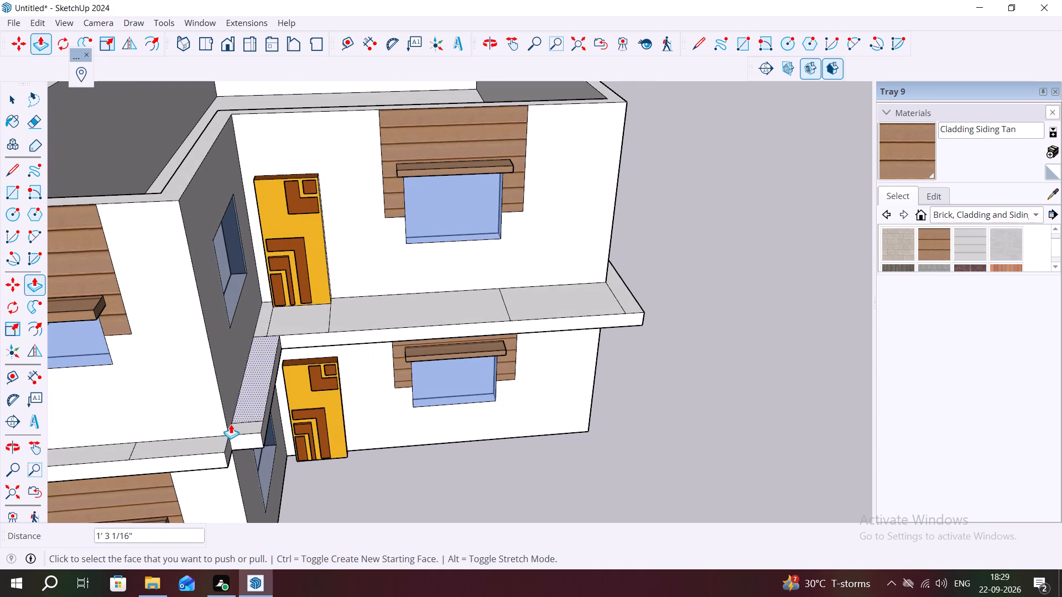
click(240, 436)
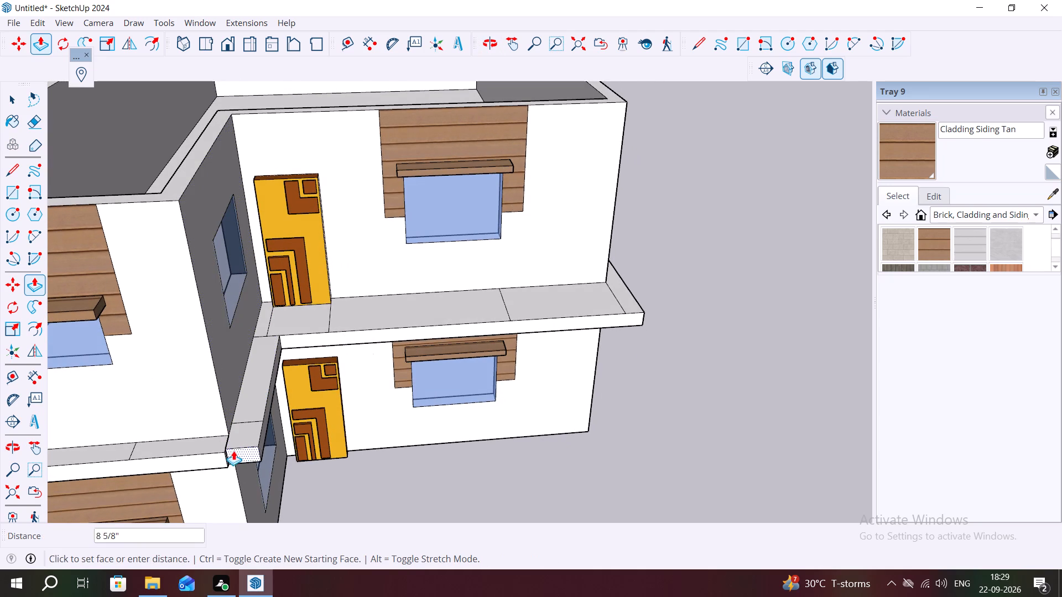
scroll(231, 453, up, 2)
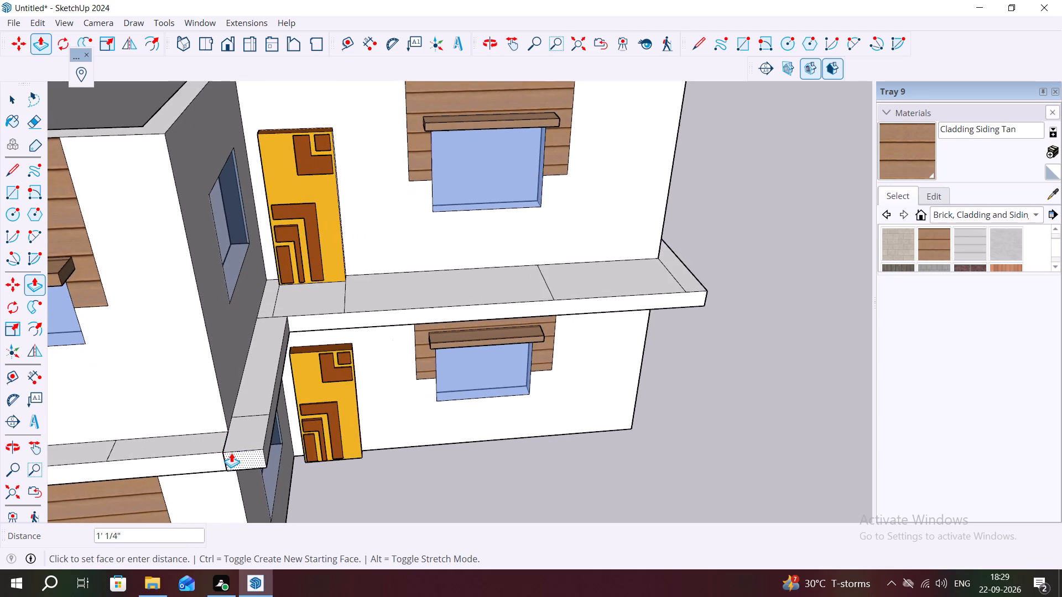
scroll(231, 453, up, 1)
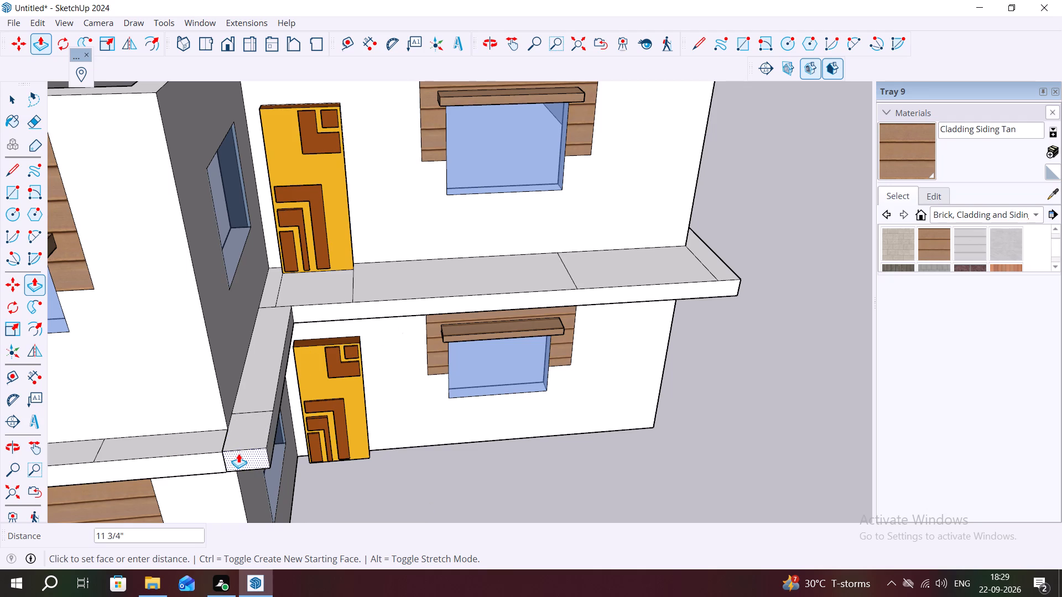
scroll(238, 452, up, 3)
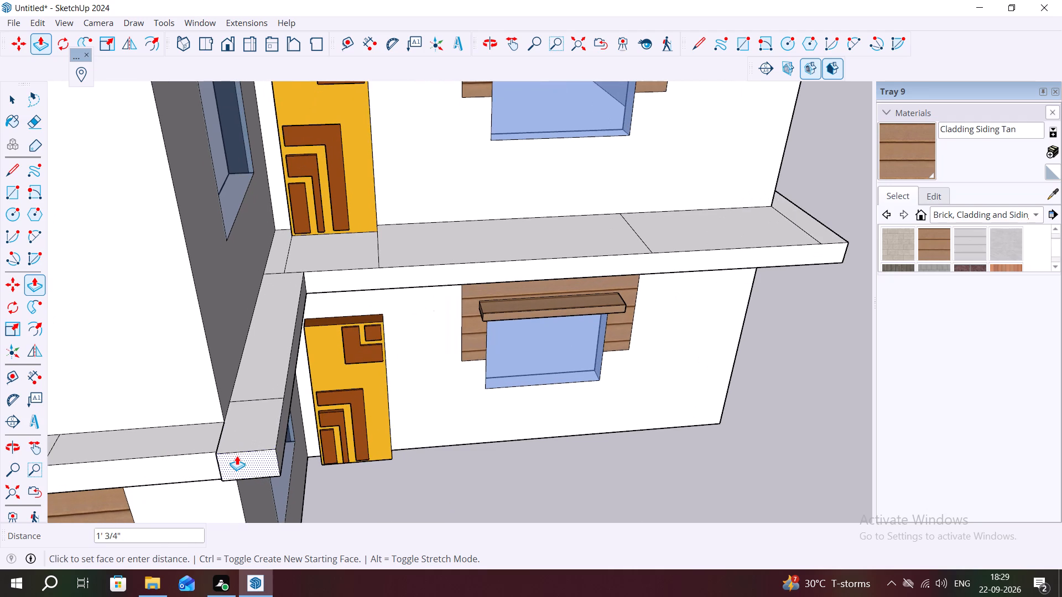
scroll(236, 453, up, 1)
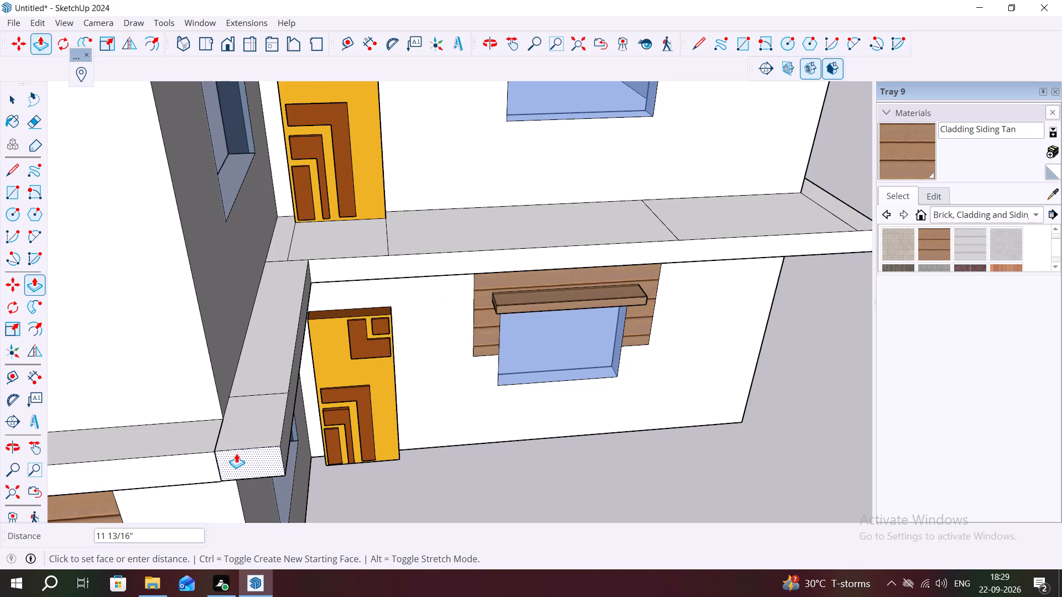
scroll(236, 453, up, 3)
middle_drag(236, 453, 260, 391)
scroll(260, 391, up, 2)
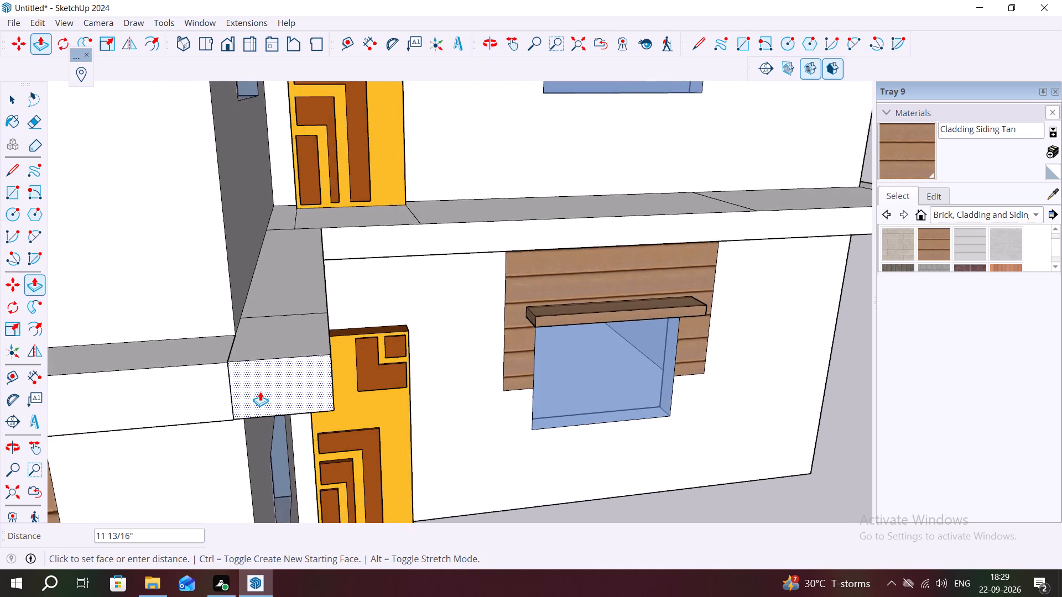
scroll(260, 391, up, 1)
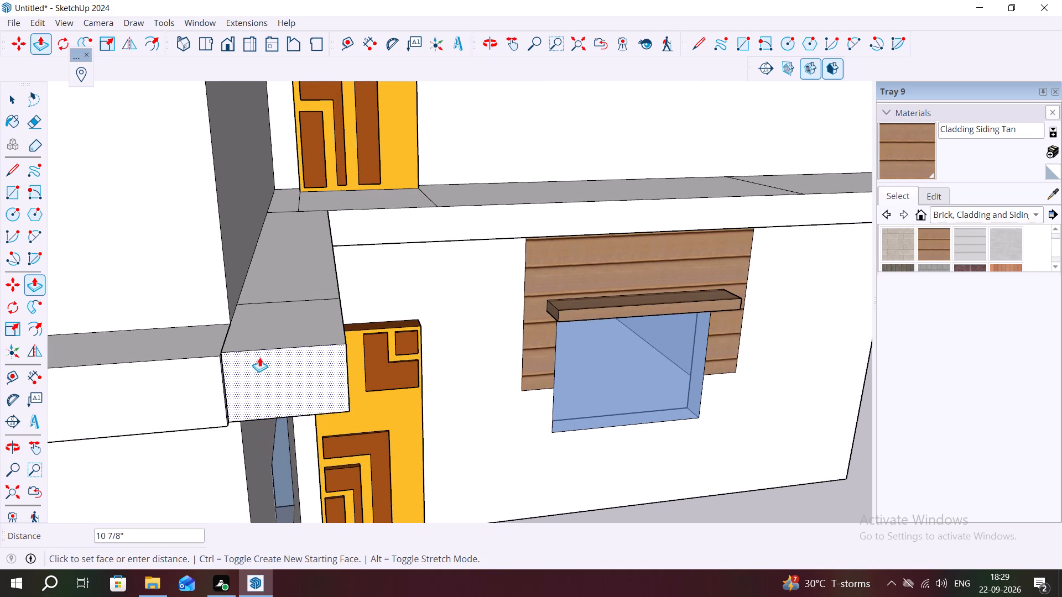
scroll(257, 357, up, 6)
middle_drag(257, 357, 256, 308)
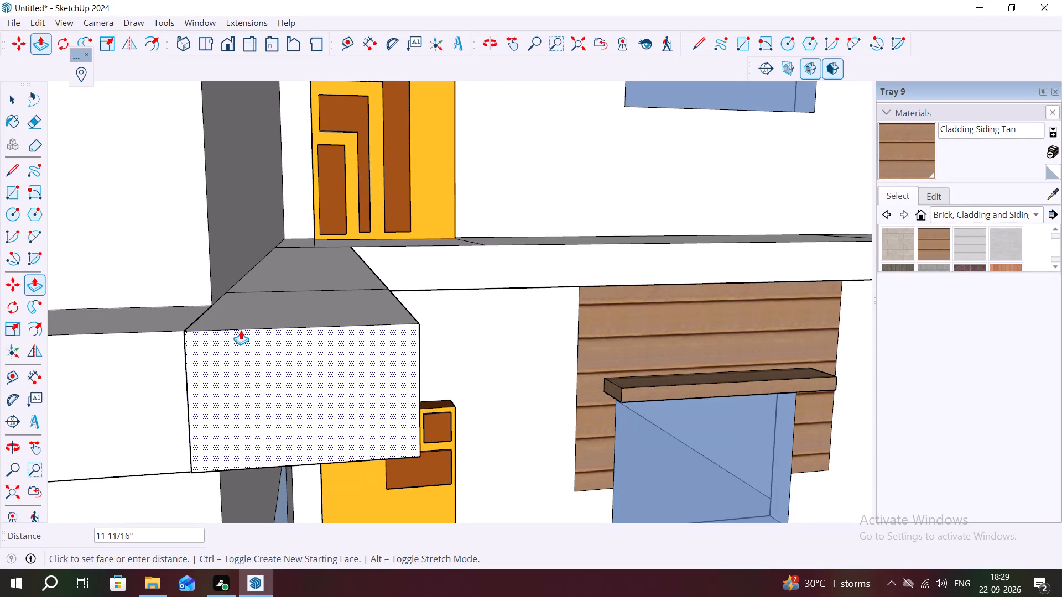
click(241, 330)
Erase the seam edges at the projecting front wing's outer band corner and across the top of its front band.
scroll(185, 344, up, 6)
scroll(369, 316, down, 1)
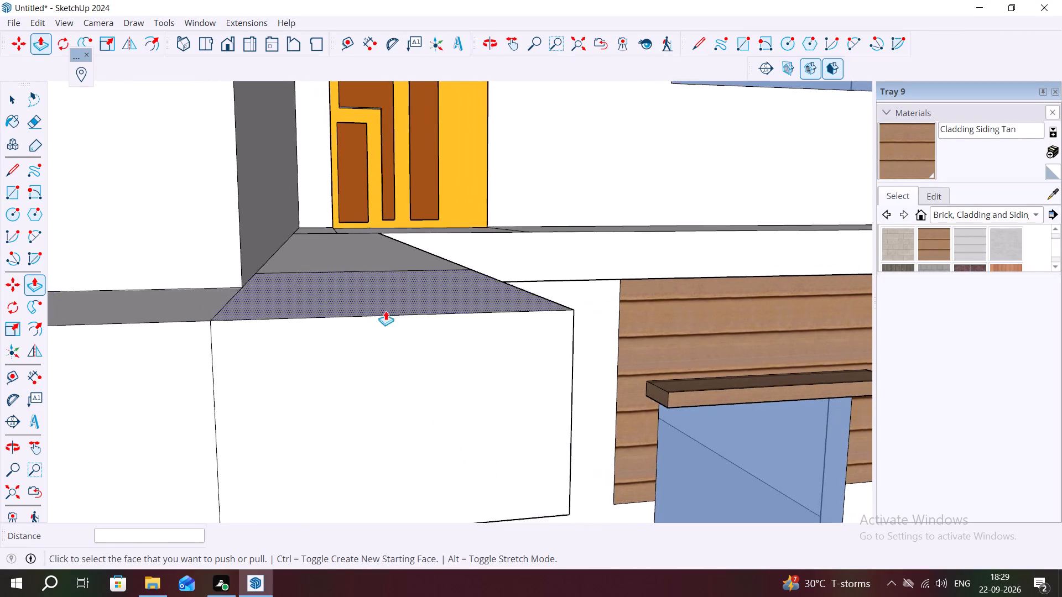
scroll(386, 311, down, 5)
click(34, 120)
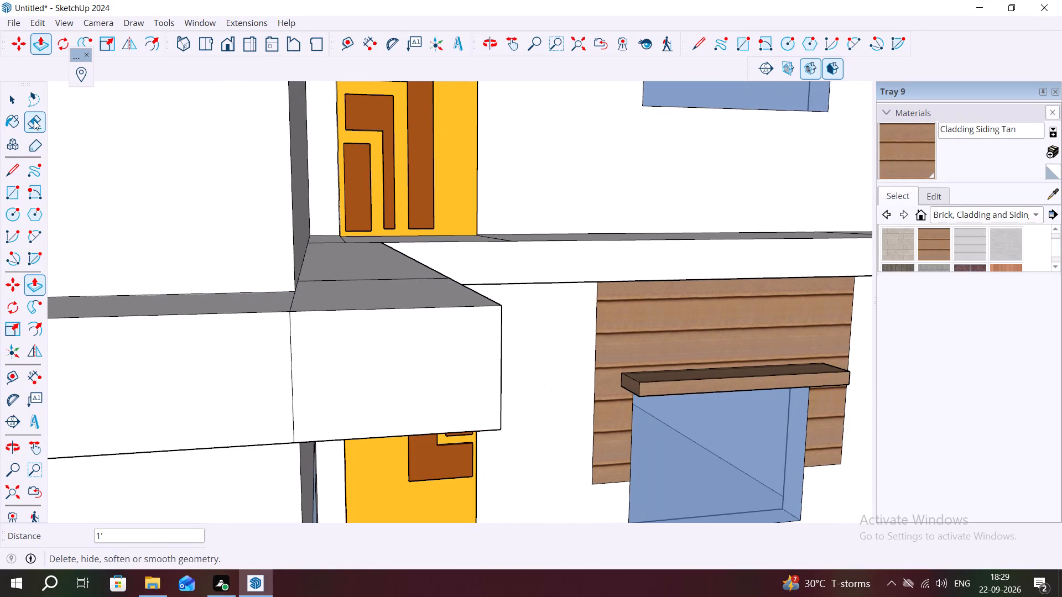
middle_drag(320, 215, 341, 320)
scroll(412, 276, down, 1)
scroll(415, 191, down, 7)
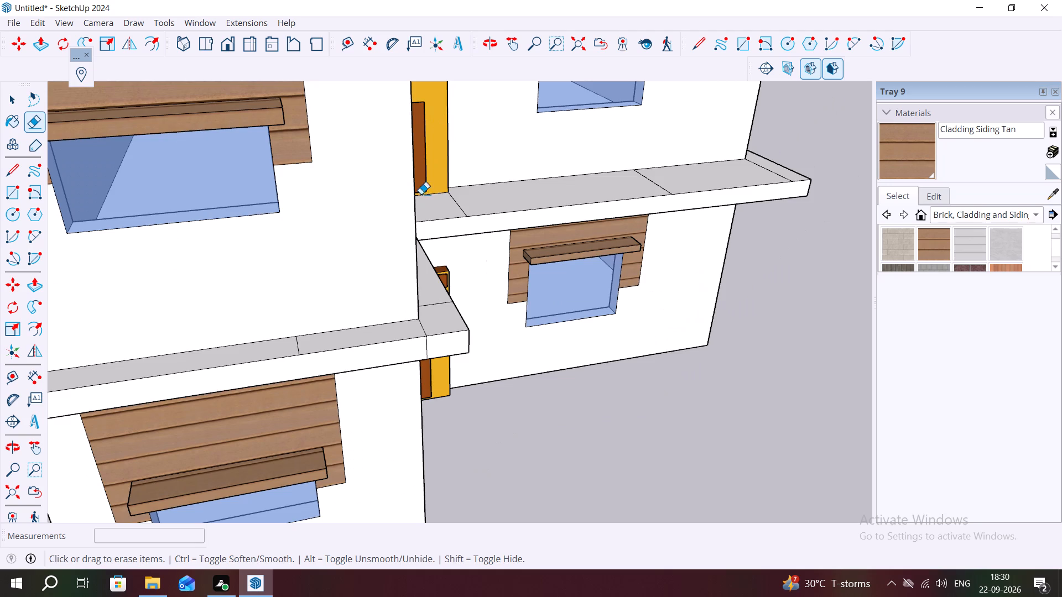
scroll(436, 332, up, 8)
middle_drag(411, 359, 404, 269)
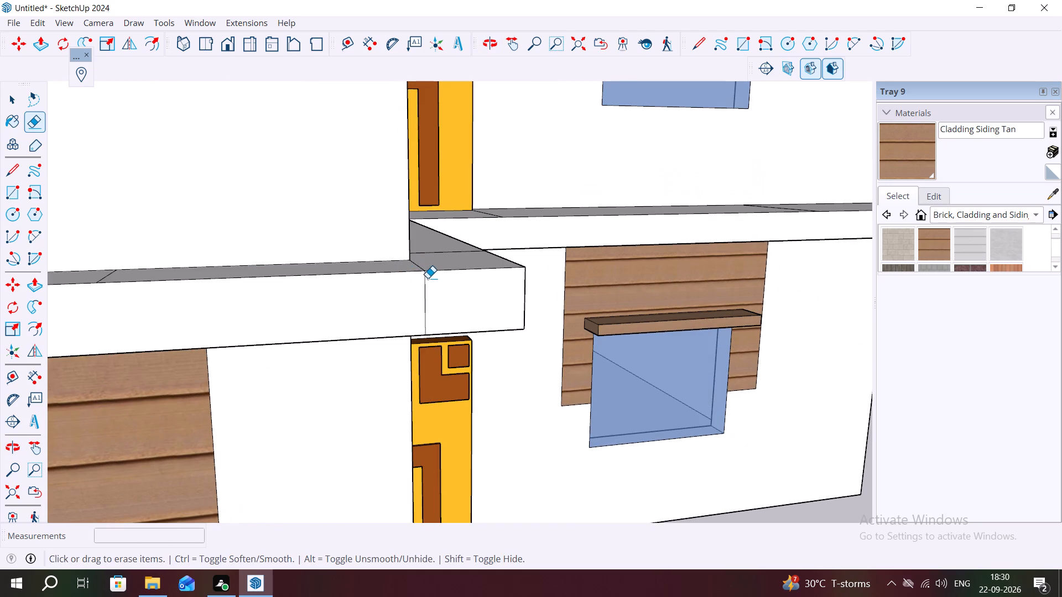
click(425, 285)
middle_drag(428, 259, 430, 304)
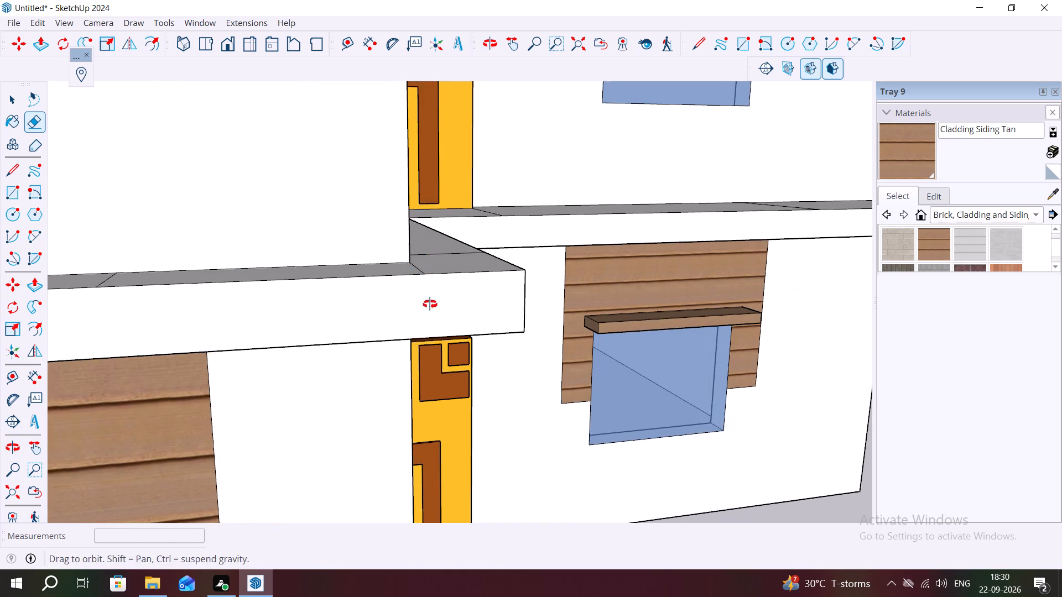
middle_drag(430, 304, 440, 348)
click(428, 365)
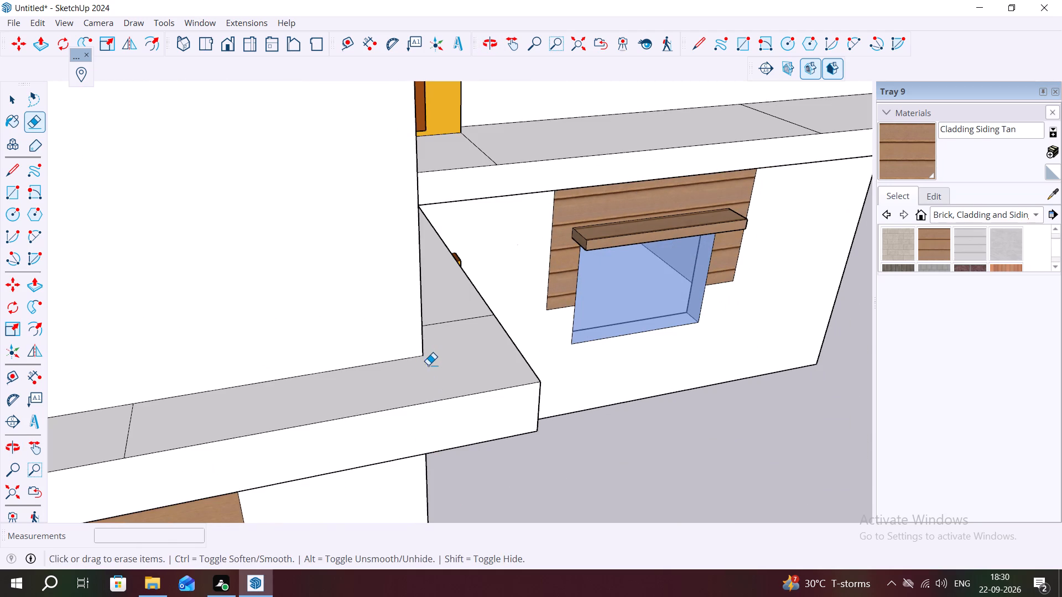
click(128, 428)
Erase the seam edges across the top of the return wall's band and at its inner corner with the recessed front's slab.
scroll(143, 355, down, 5)
middle_drag(313, 331, 139, 379)
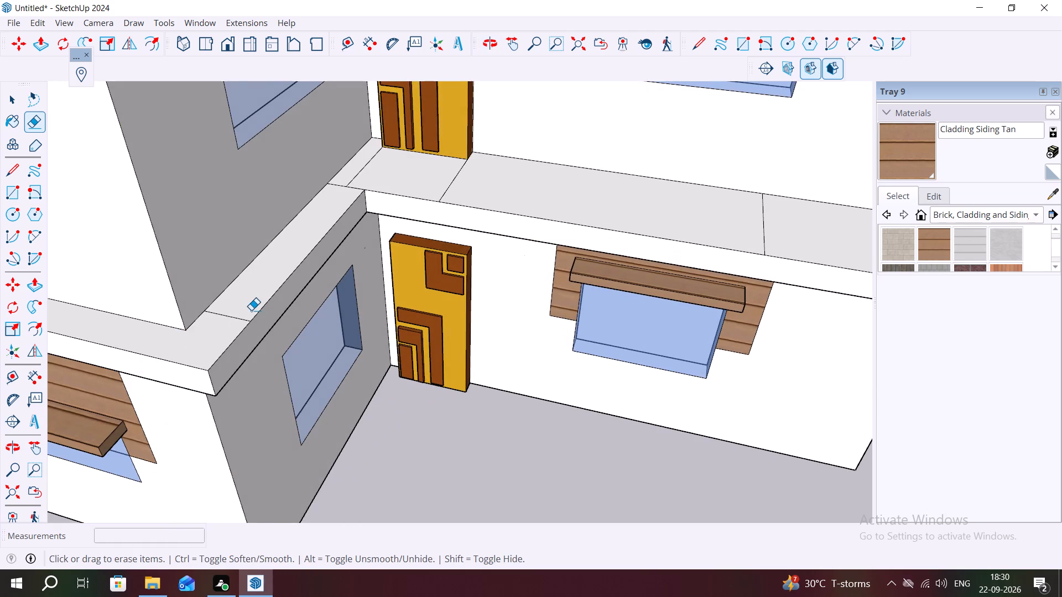
scroll(253, 308, up, 8)
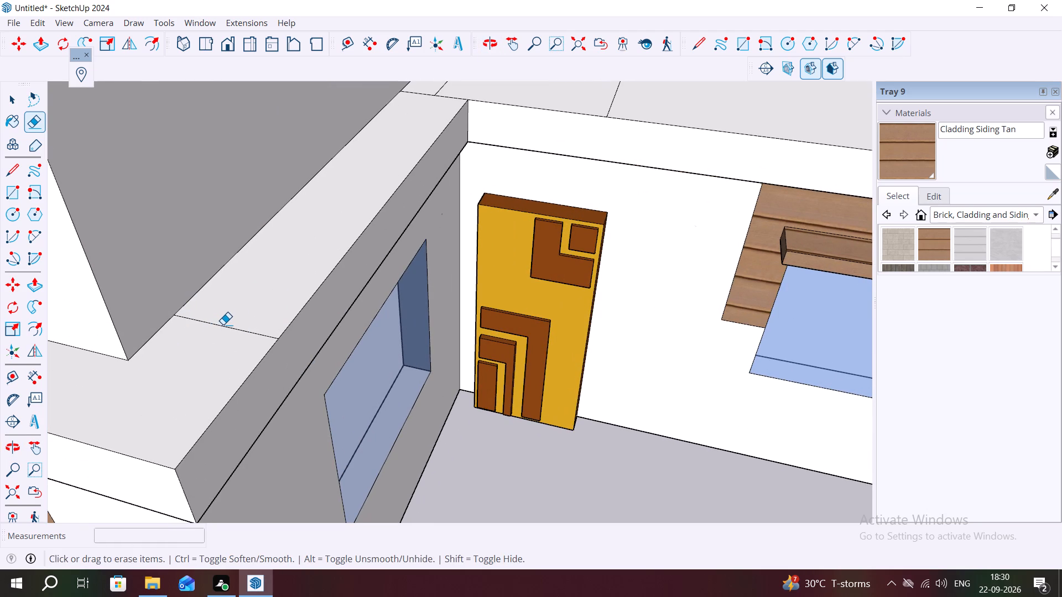
click(223, 325)
scroll(190, 309, down, 7)
scroll(385, 104, up, 4)
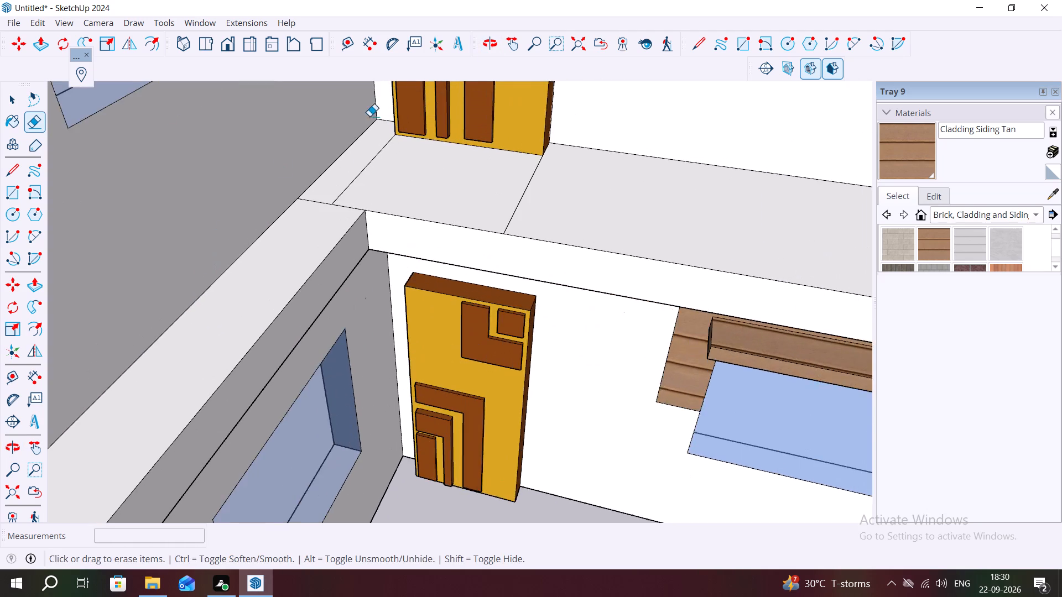
scroll(369, 116, up, 4)
click(361, 177)
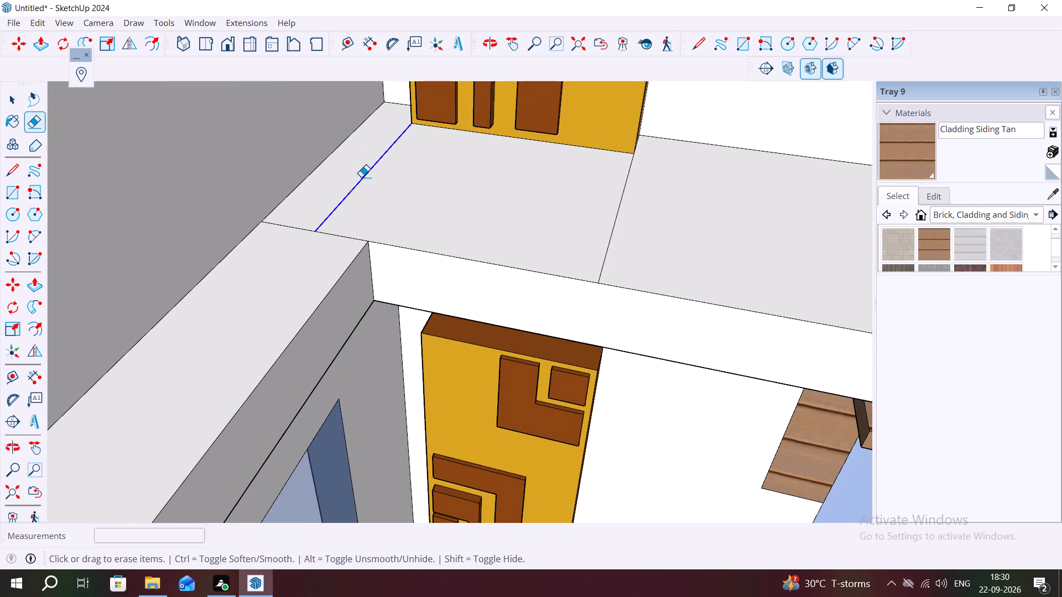
click(308, 229)
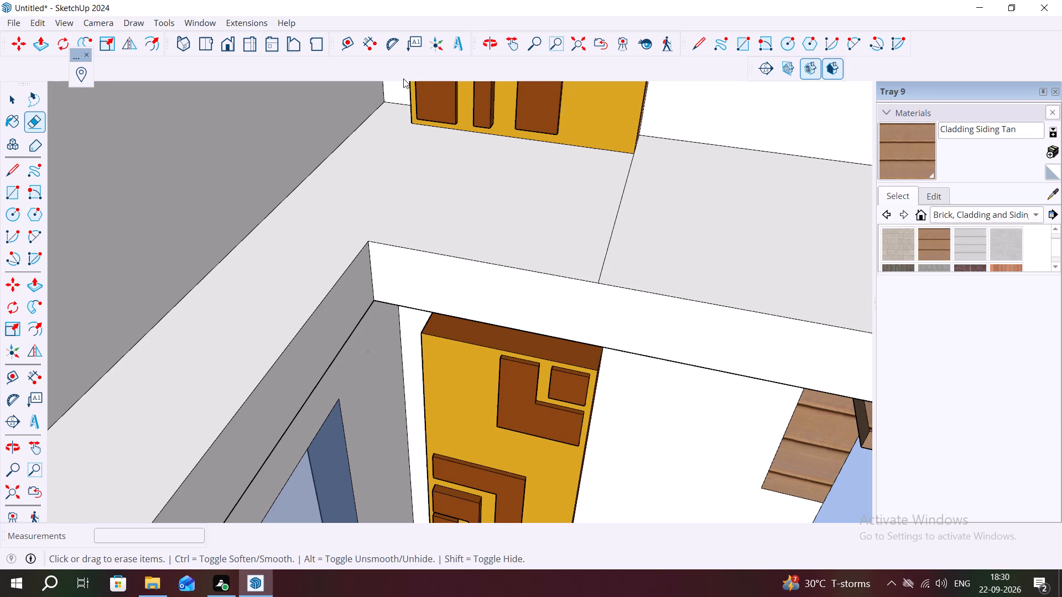
Erase the two remaining seam edges across the top of the recessed front's slab, beside the upper door and above the lower window.
scroll(429, 51, up, 3)
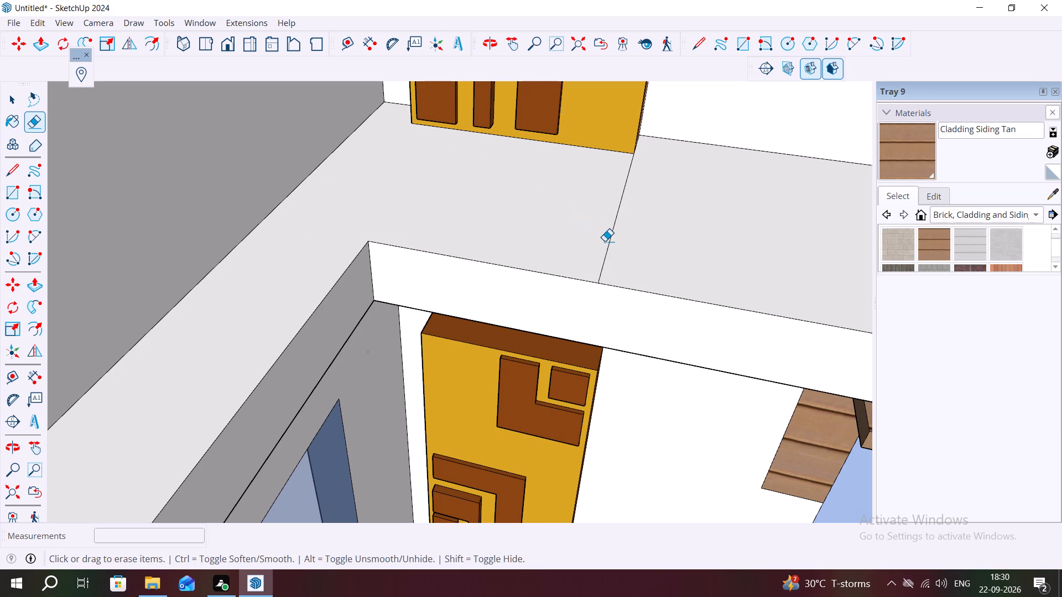
click(607, 246)
scroll(473, 244, down, 2)
scroll(364, 234, down, 15)
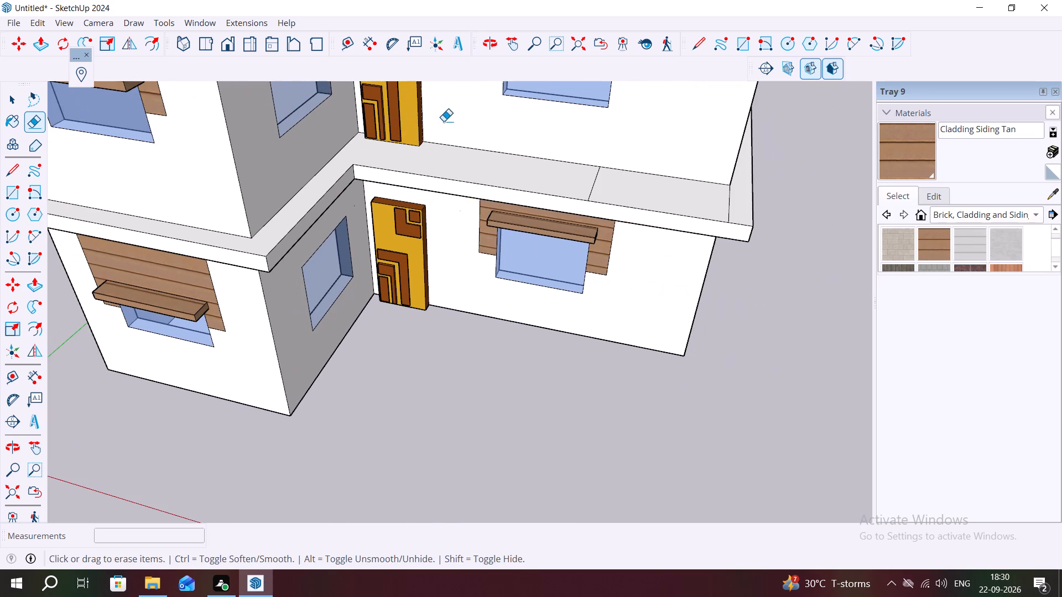
scroll(597, 179, up, 3)
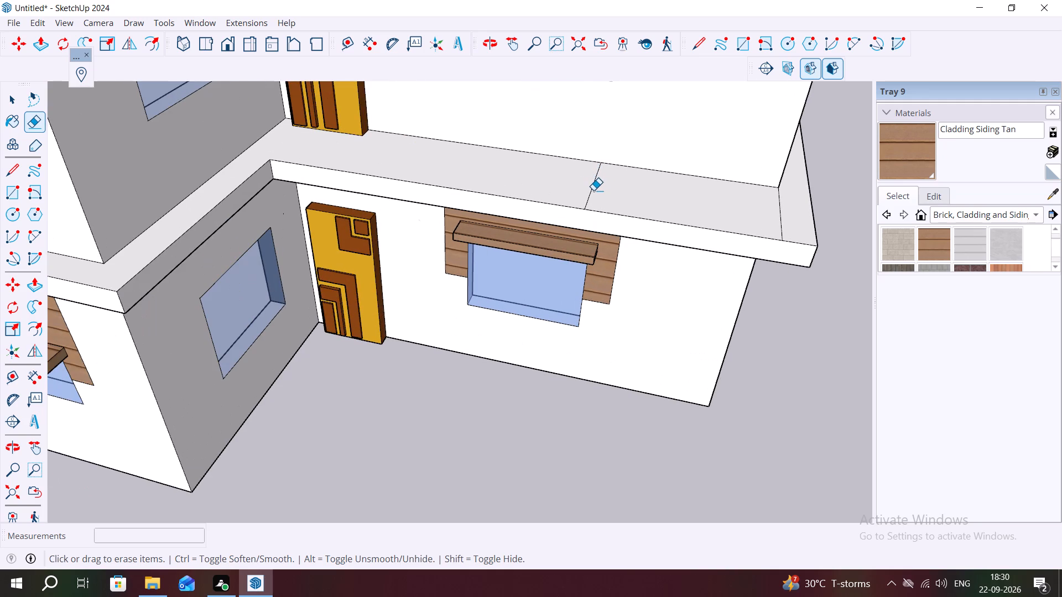
click(591, 189)
Push/Pull the end face of the projecting wing's front band outward 1', flush with the long side wall's band.
scroll(472, 187, down, 5)
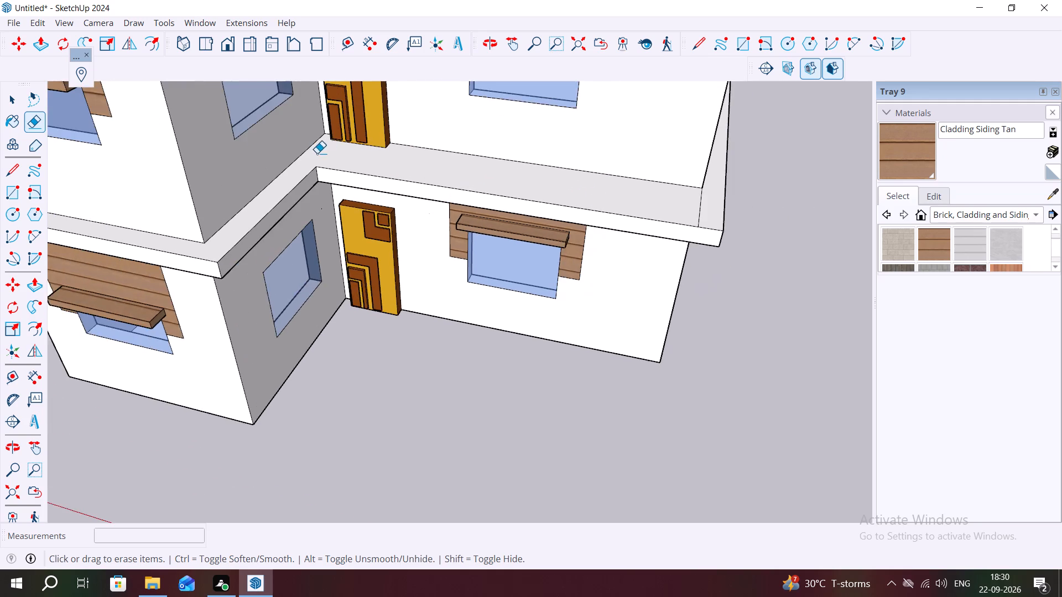
scroll(317, 153, down, 5)
middle_drag(171, 181, 285, 186)
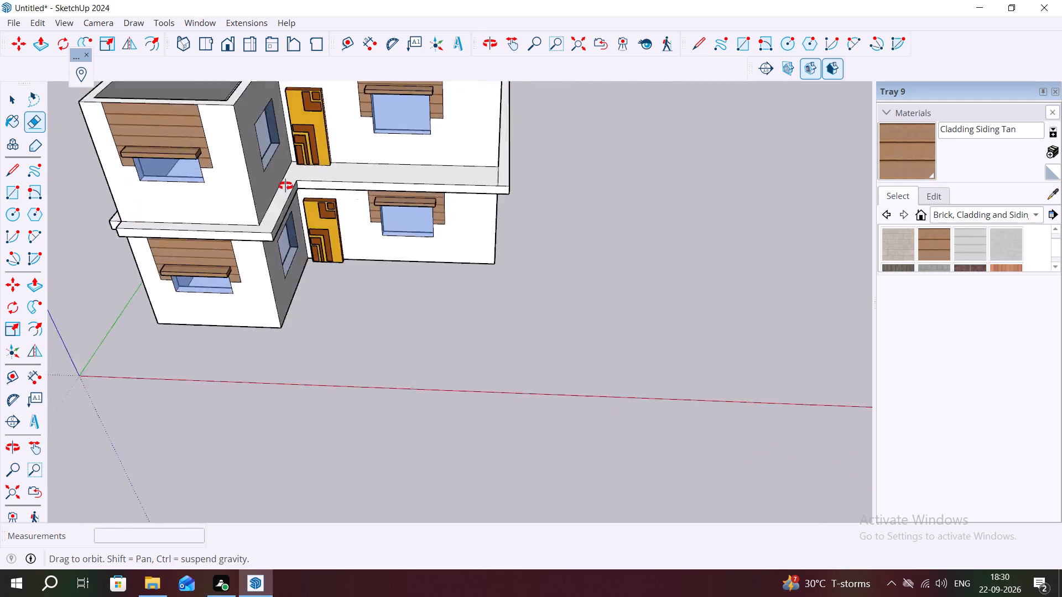
middle_drag(285, 186, 388, 187)
middle_drag(240, 258, 416, 182)
scroll(157, 383, up, 4)
middle_drag(211, 377, 275, 362)
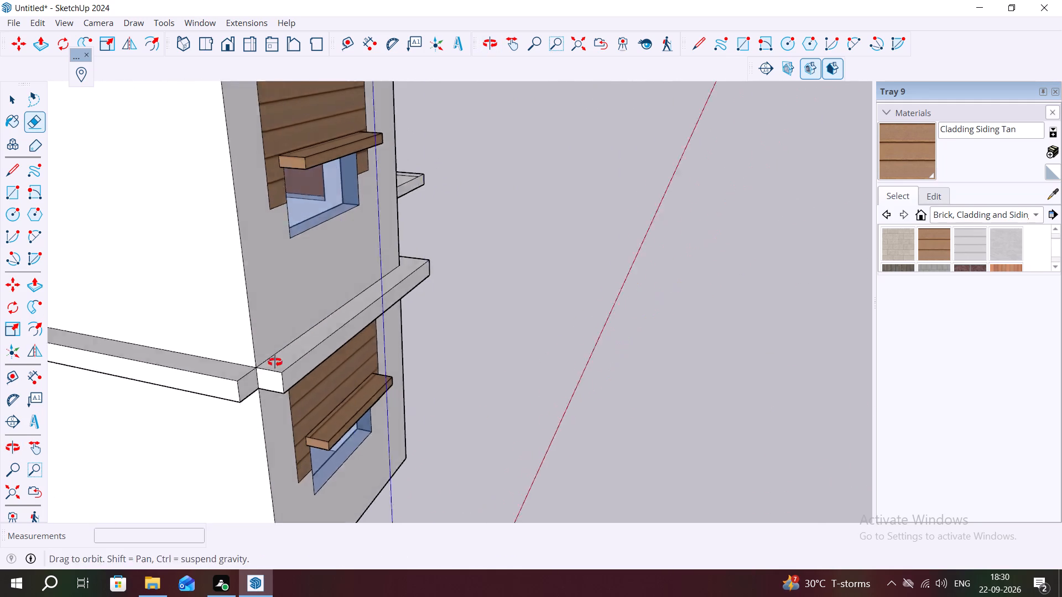
middle_drag(275, 362, 283, 358)
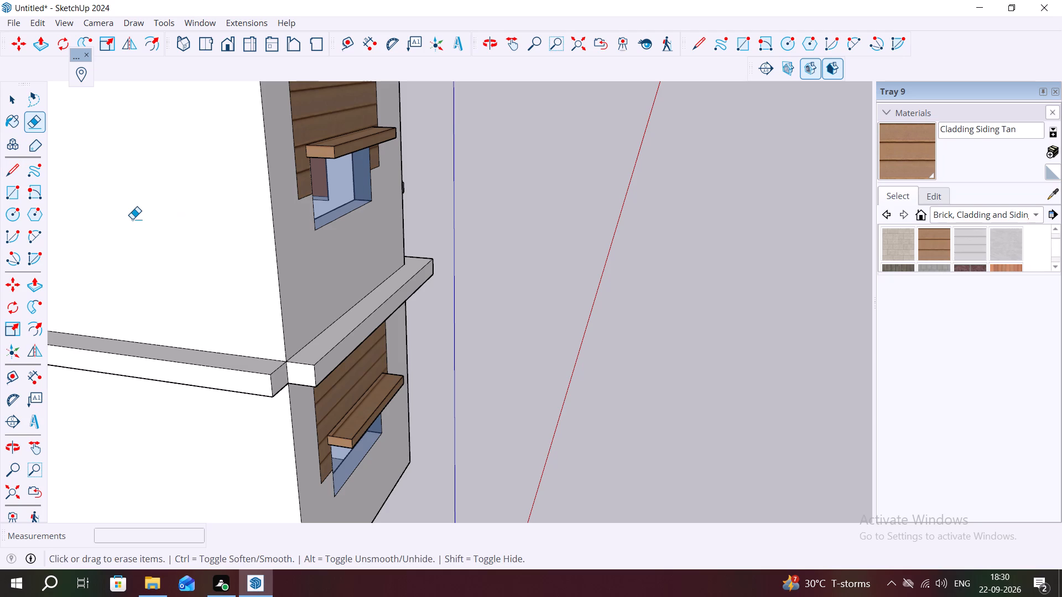
text(P)
key(space)
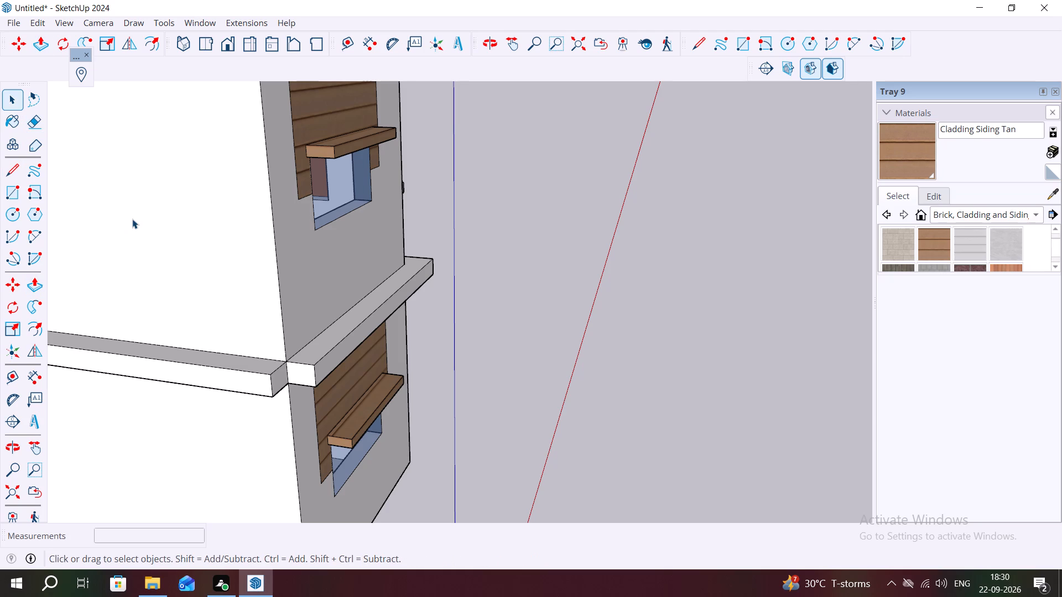
key(p)
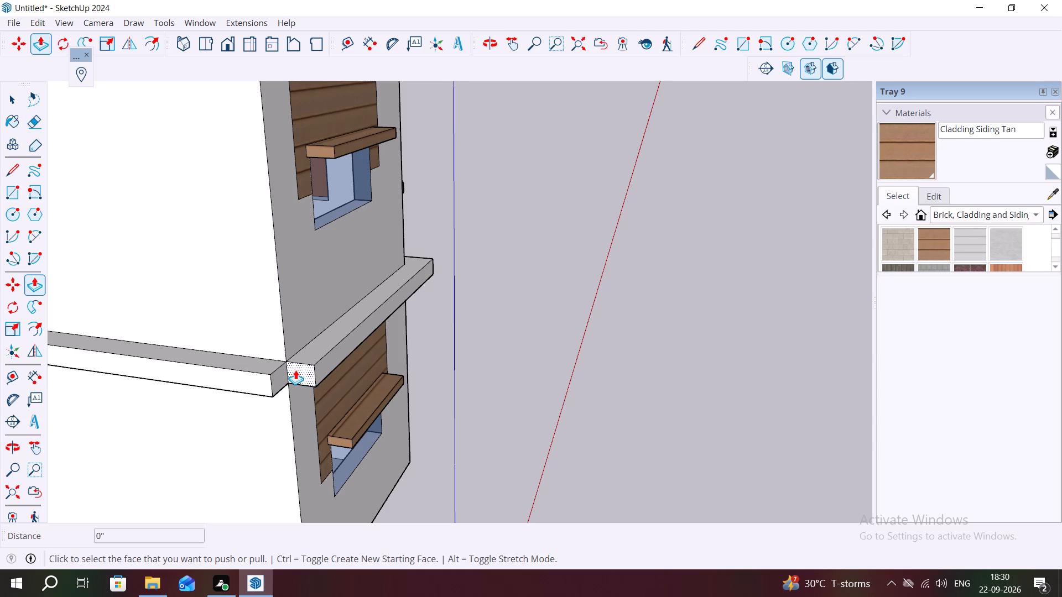
click(296, 369)
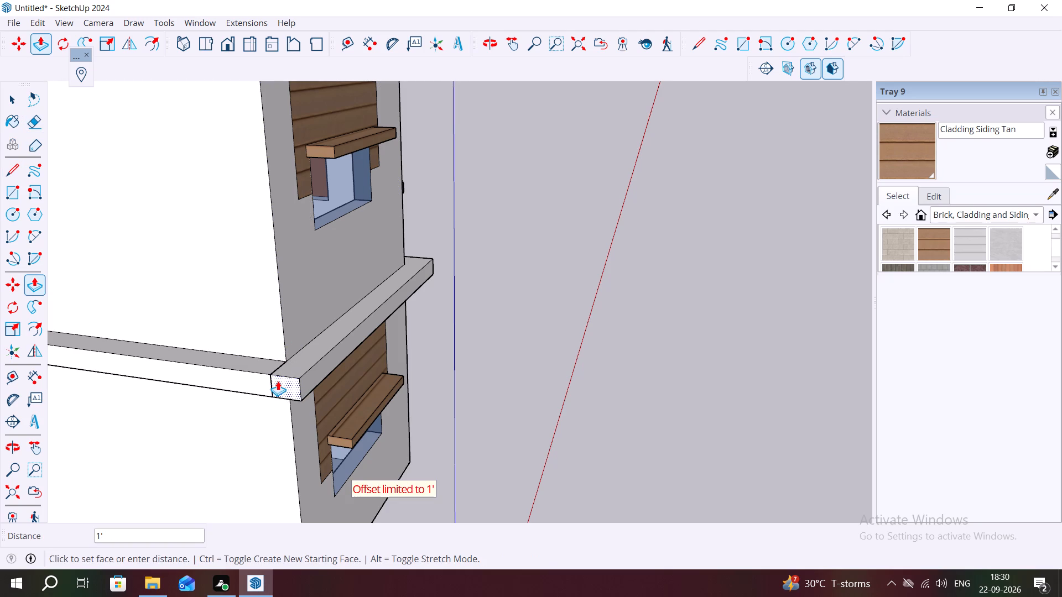
click(278, 381)
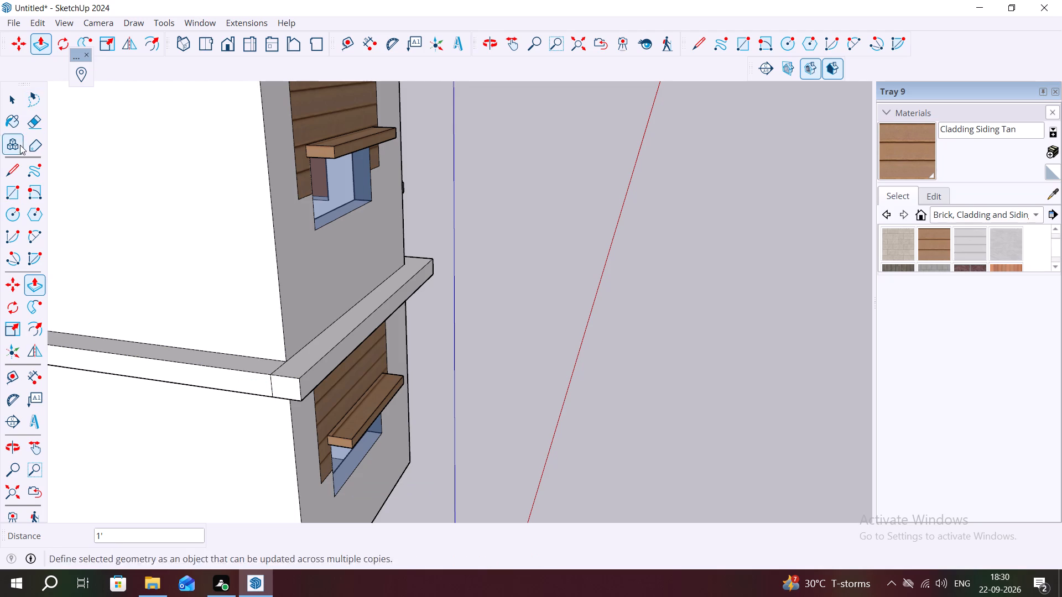
Erase the seam edges on the band's top and outer face where the projecting wing's front meets the long side wall.
click(37, 121)
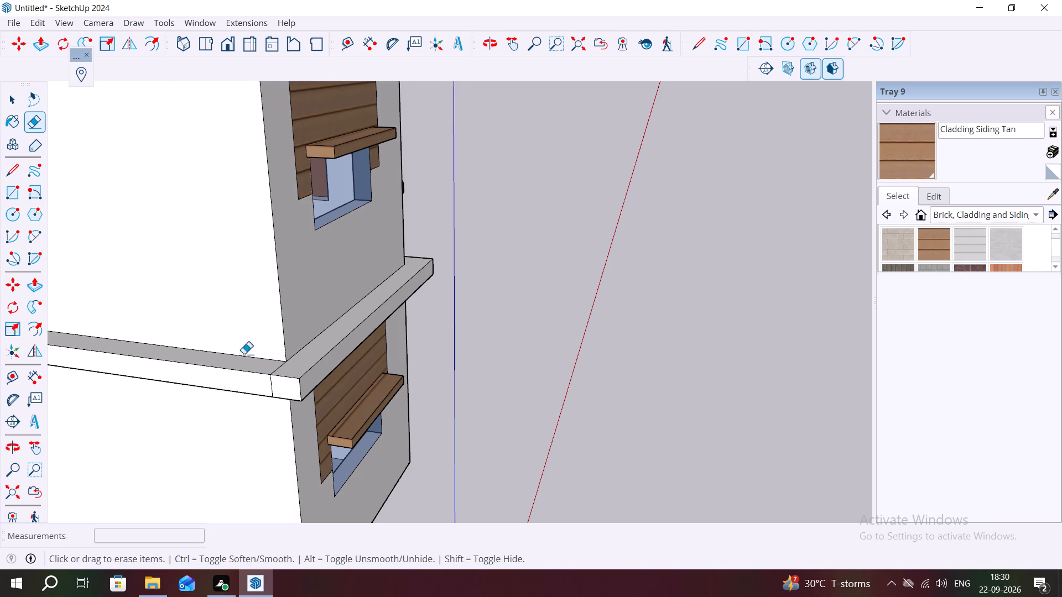
scroll(279, 380, up, 5)
middle_drag(258, 366, 326, 417)
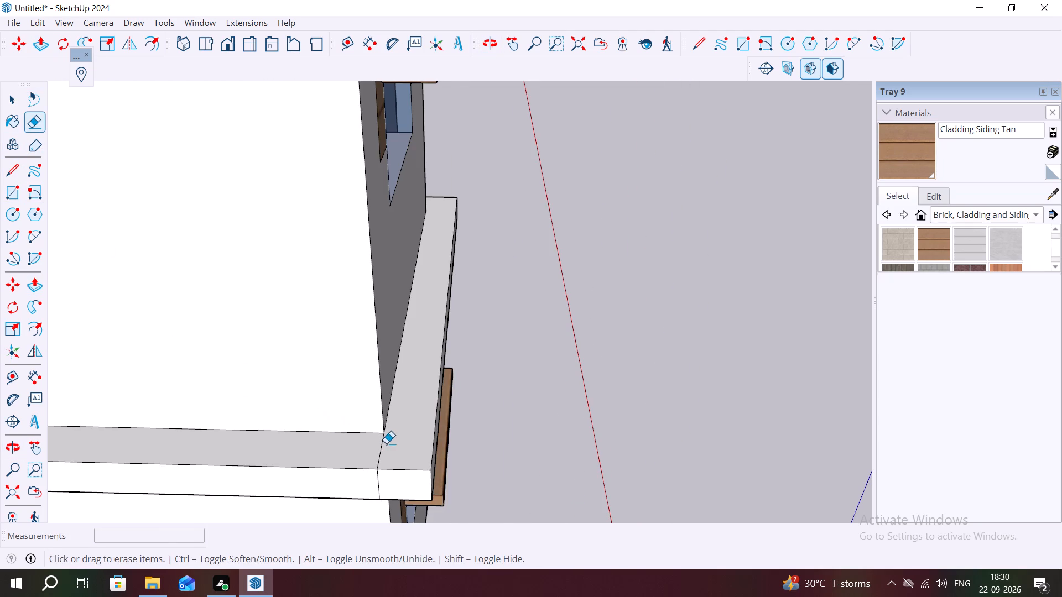
click(382, 444)
middle_drag(356, 484, 385, 418)
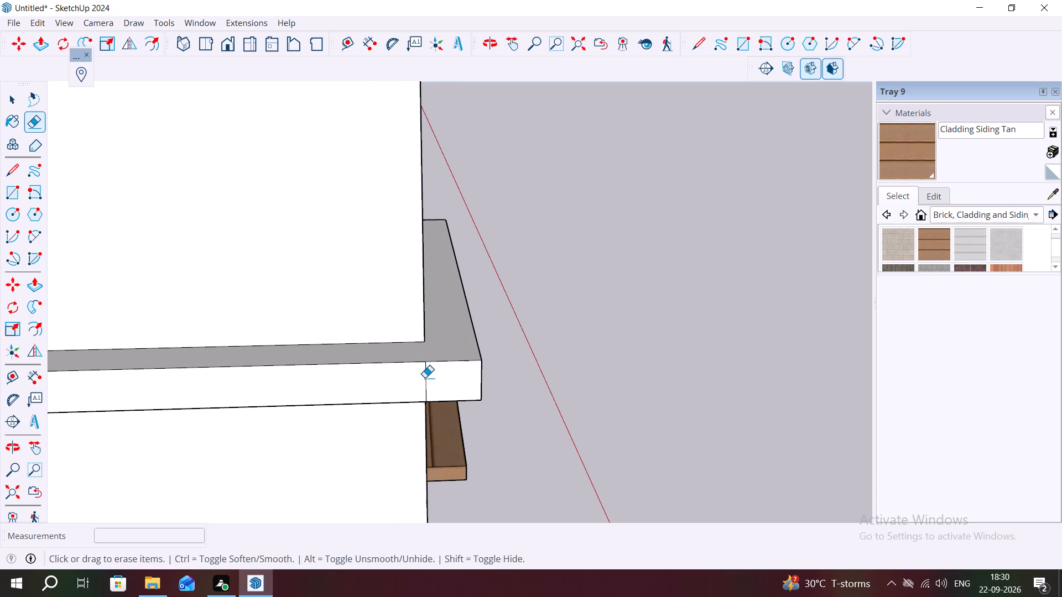
click(426, 378)
Erase the seam edge across the band's top at the rear corner on the recessed-front side of the house.
scroll(504, 312, down, 11)
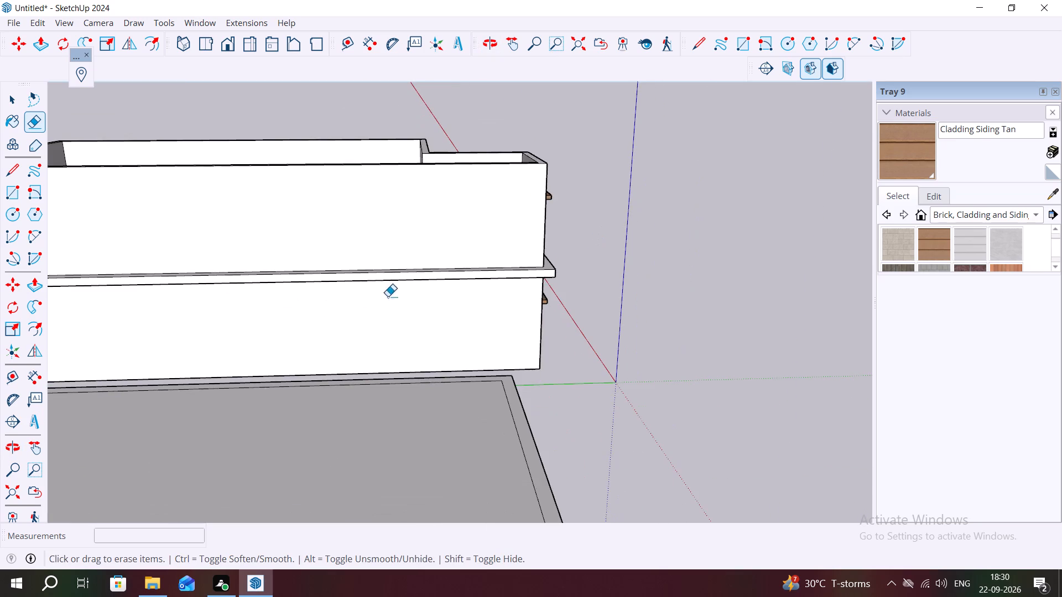
middle_drag(310, 269, 754, 362)
scroll(713, 333, down, 11)
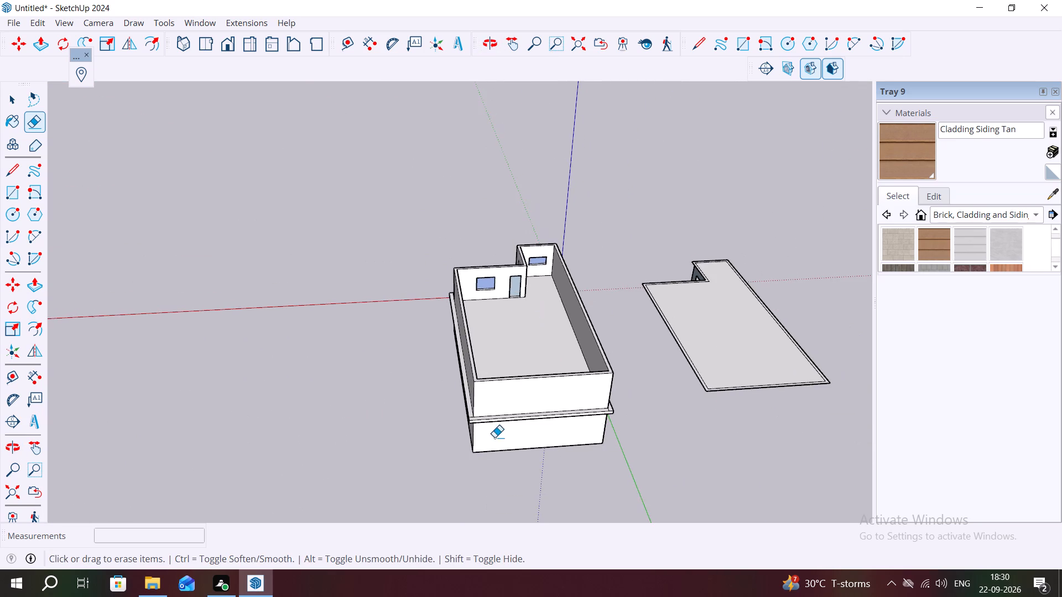
middle_drag(494, 429, 425, 411)
scroll(412, 397, up, 13)
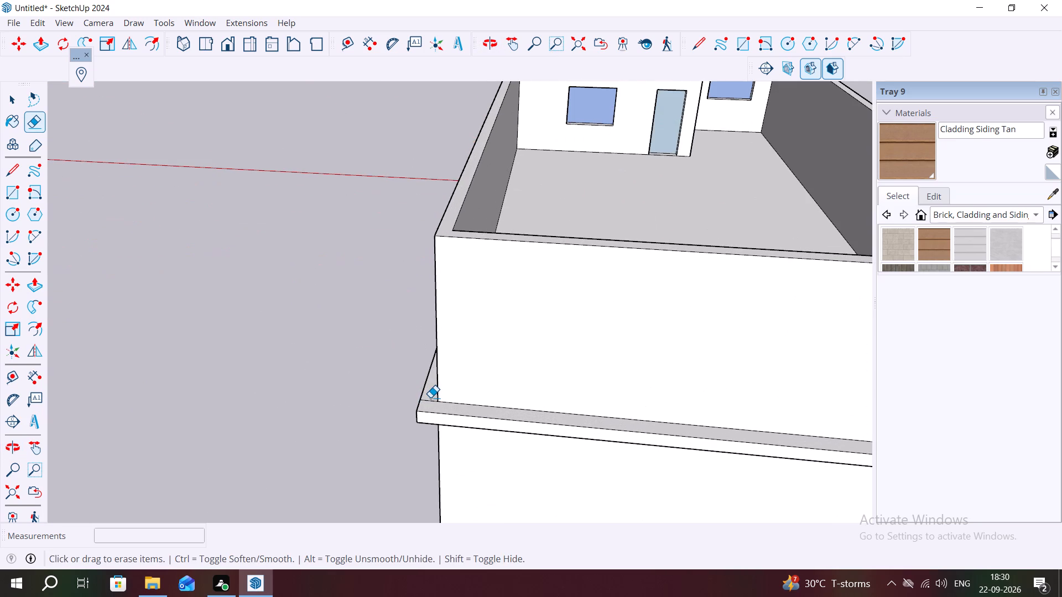
scroll(424, 400, up, 4)
middle_drag(430, 402, 511, 439)
scroll(511, 439, up, 1)
scroll(444, 409, up, 6)
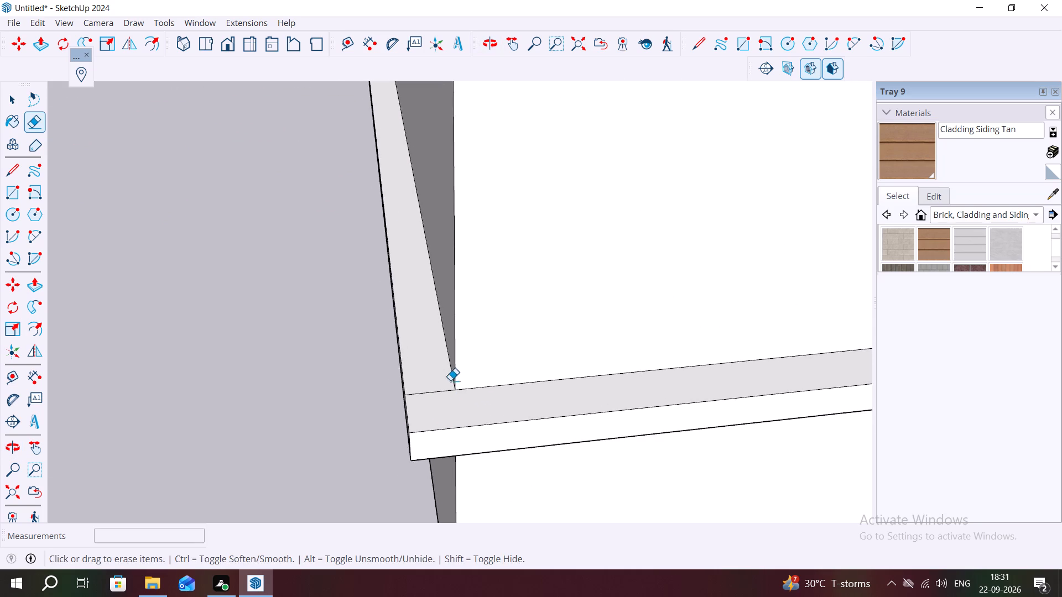
scroll(450, 380, up, 1)
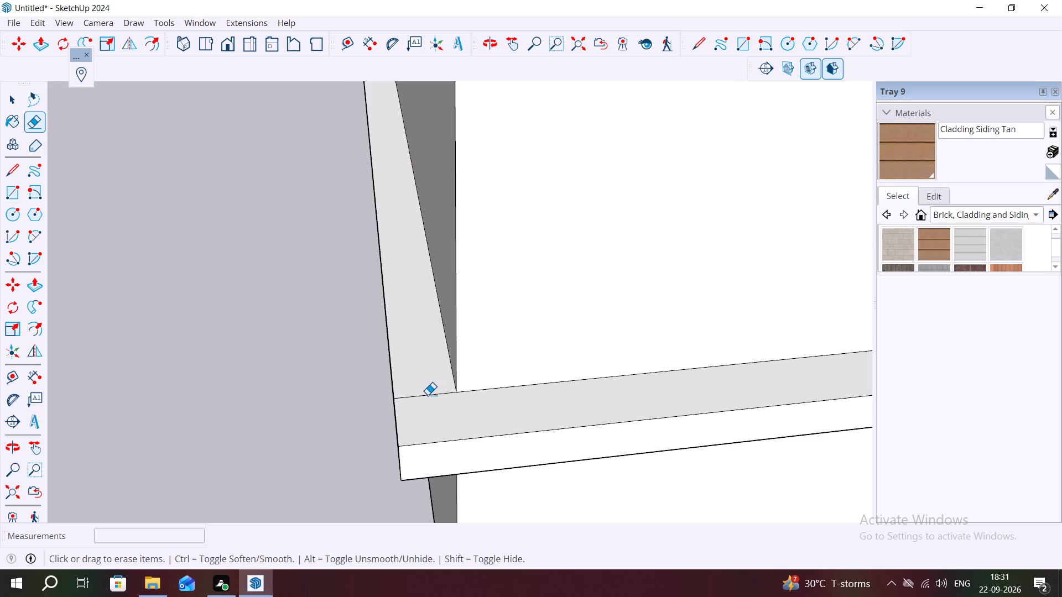
click(428, 395)
Erase the seam edge across the band's top at the rear corner on the projecting-wing side of the house.
scroll(308, 380, down, 16)
middle_drag(590, 375, 389, 425)
scroll(387, 411, up, 8)
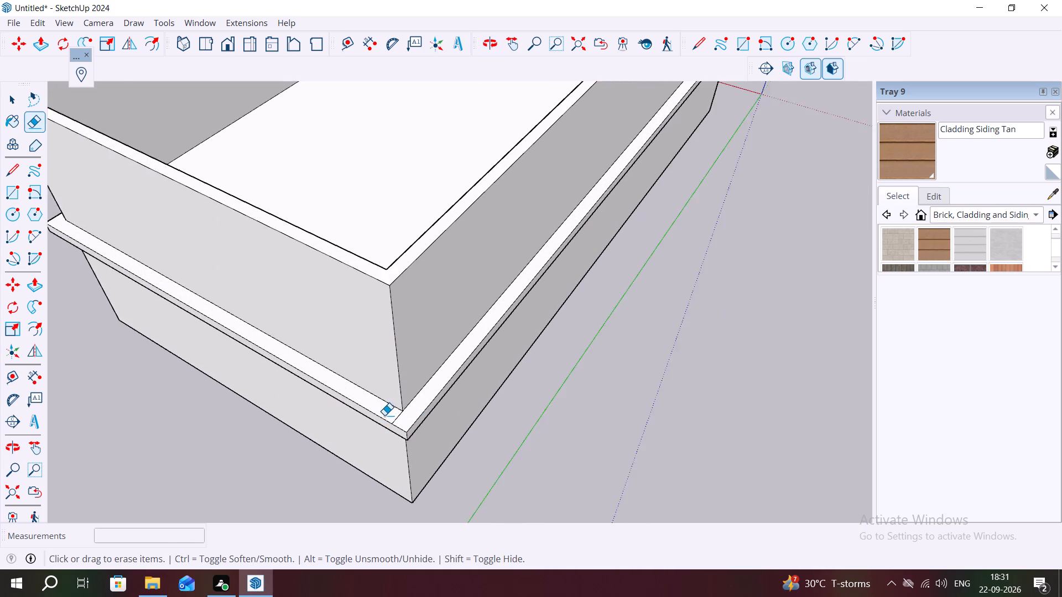
scroll(384, 415, up, 4)
click(401, 413)
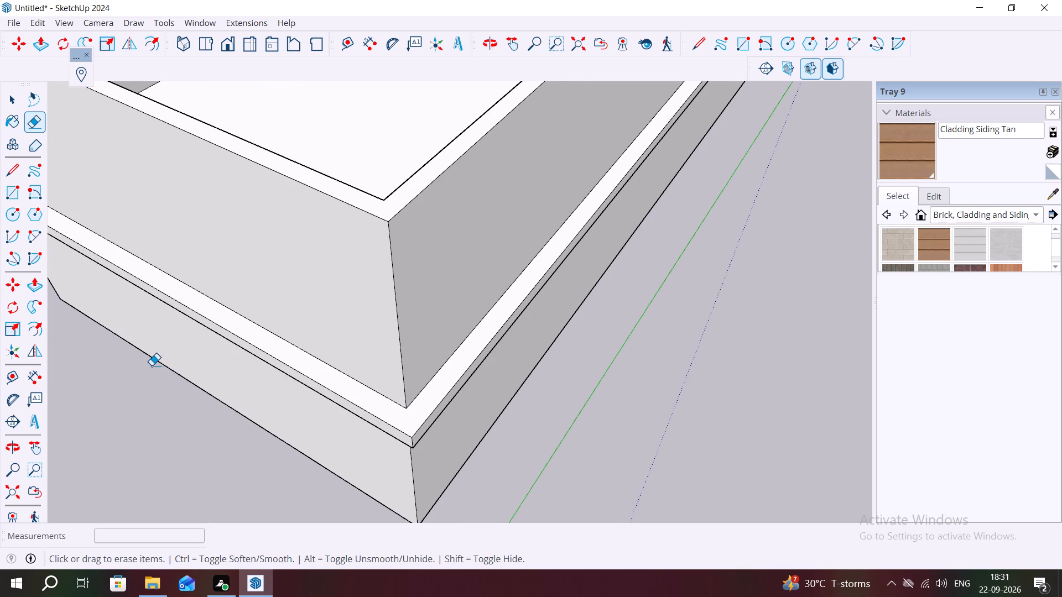
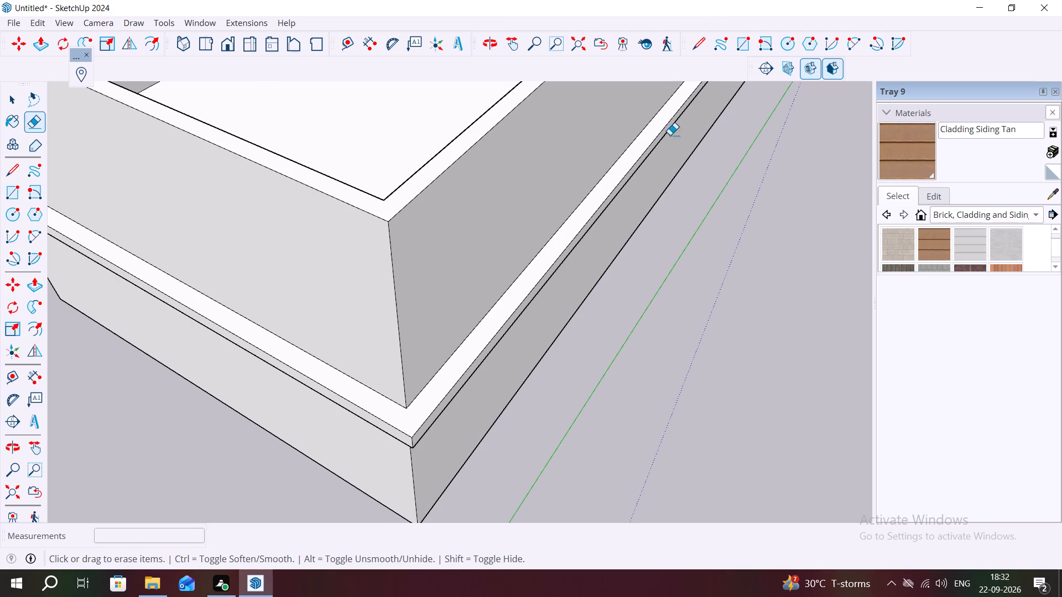
Erase the stray edge crossing the top face of the projecting floor slab at the building's front corner.
scroll(393, 412, up, 2)
scroll(394, 394, down, 11)
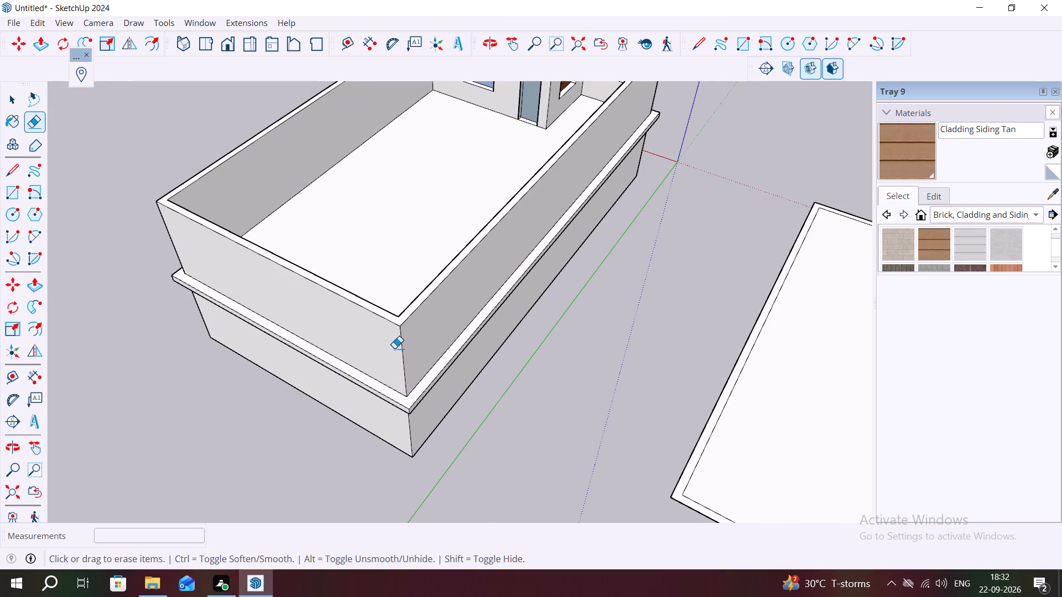
middle_drag(413, 327, 357, 287)
scroll(379, 304, down, 2)
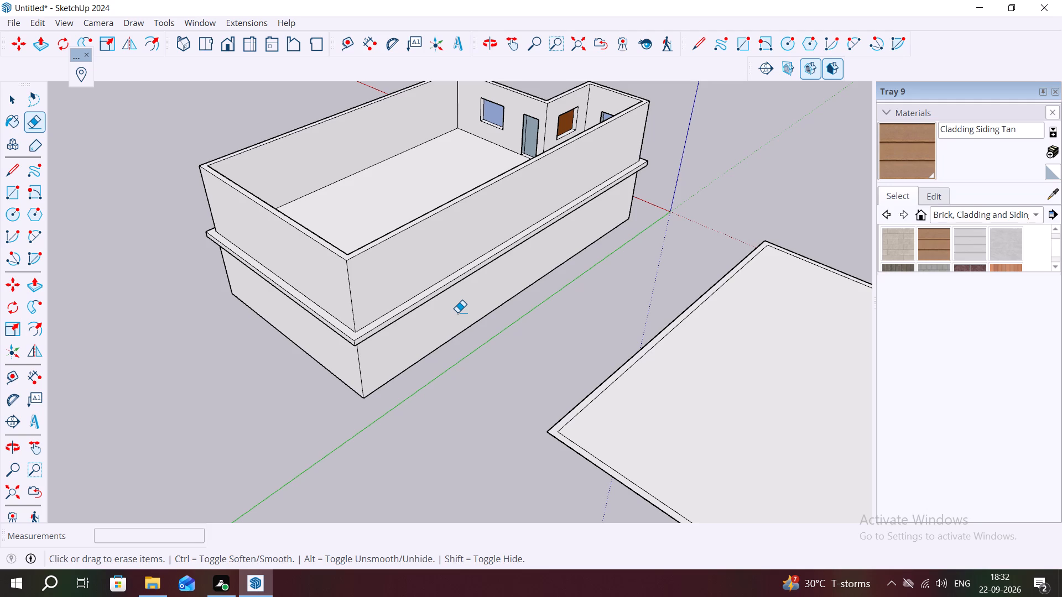
middle_drag(280, 250, 521, 332)
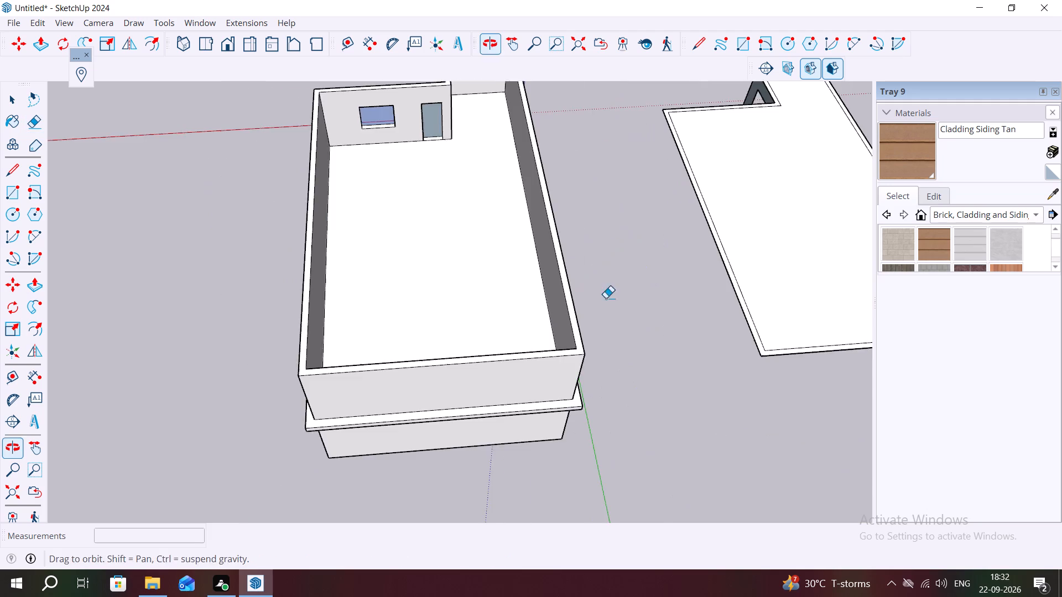
scroll(653, 184, down, 12)
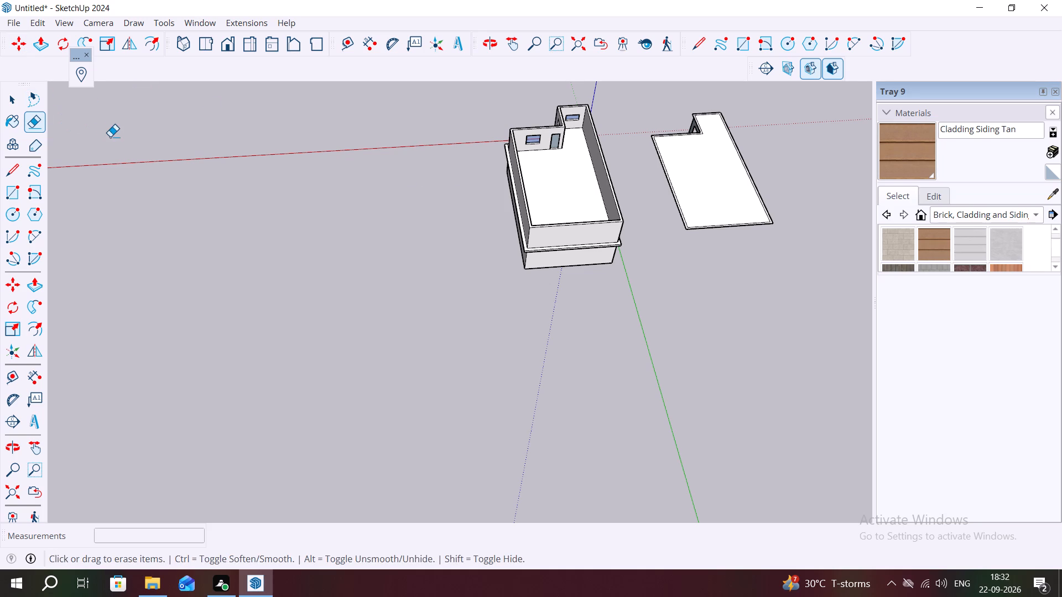
key(Escape)
key(space)
middle_drag(504, 118, 658, 170)
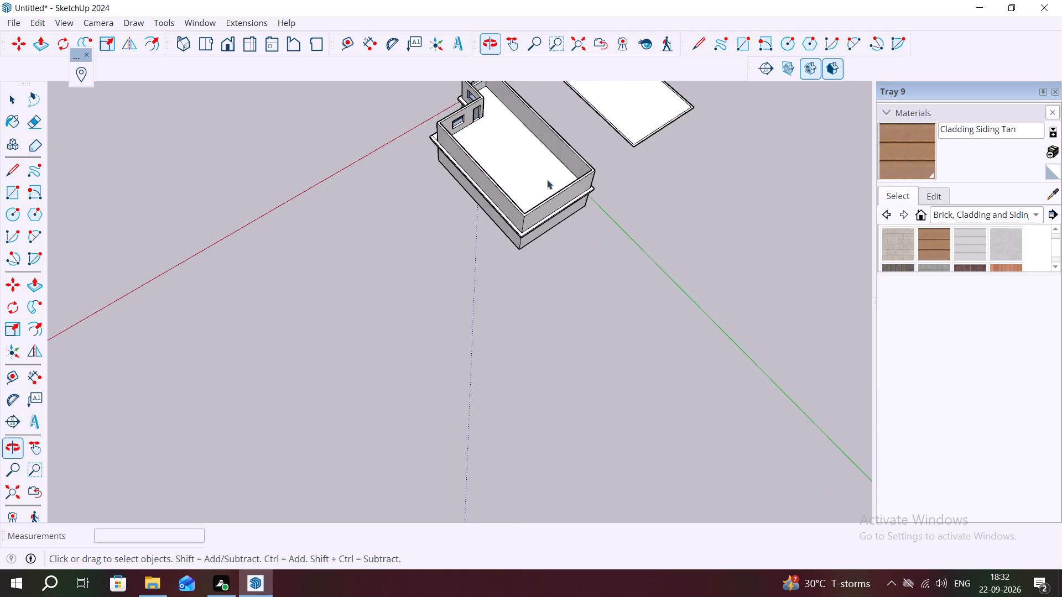
scroll(474, 185, down, 2)
middle_drag(434, 142, 623, 196)
scroll(367, 189, up, 6)
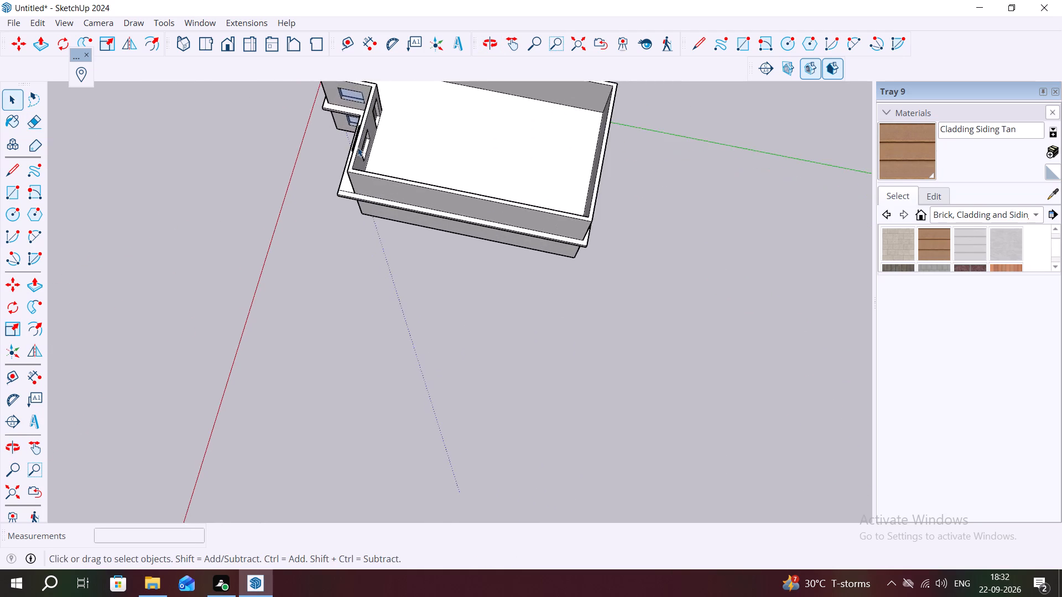
scroll(357, 147, up, 4)
middle_drag(346, 196, 454, 198)
scroll(324, 247, up, 2)
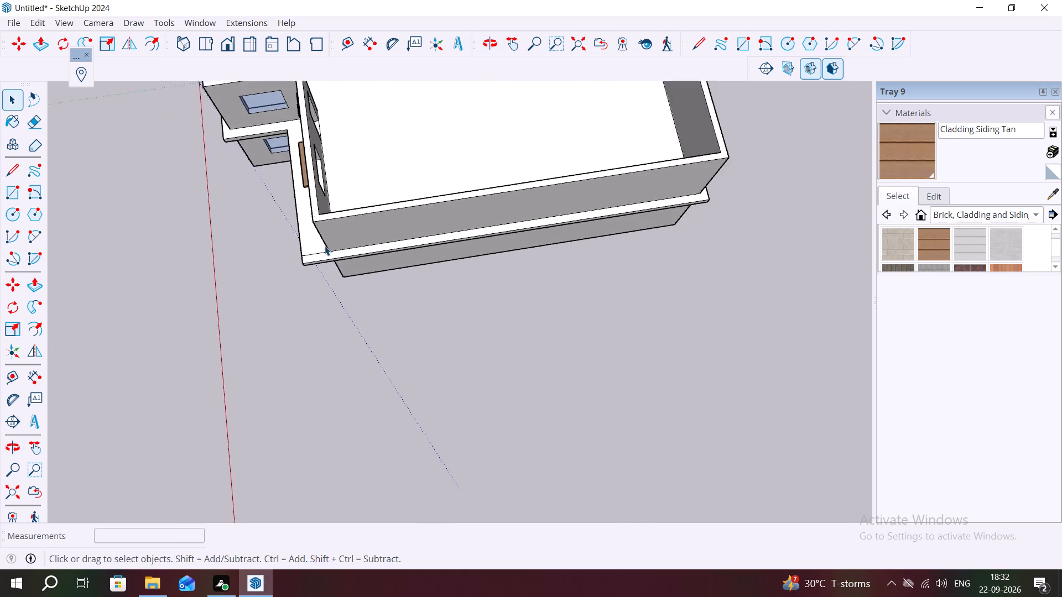
scroll(325, 246, up, 10)
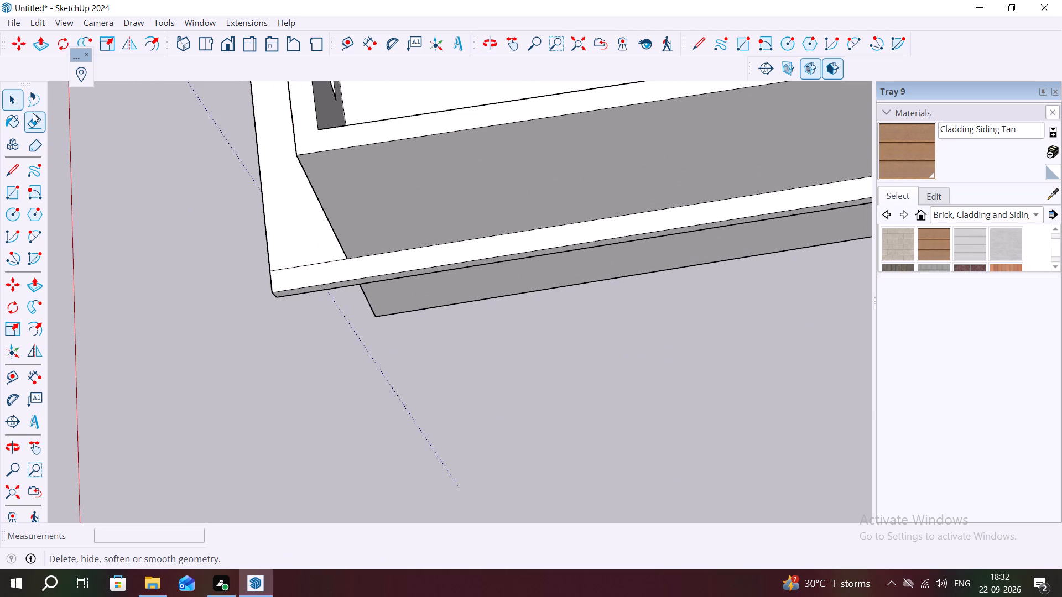
click(35, 120)
scroll(299, 254, up, 1)
middle_drag(310, 255, 475, 277)
scroll(470, 281, up, 1)
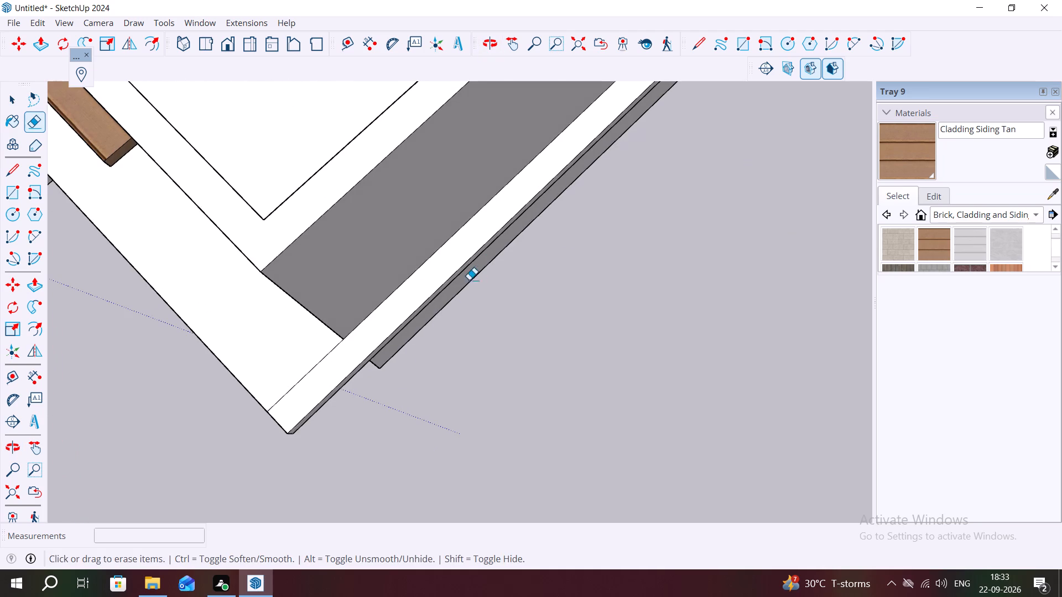
click(306, 374)
Examine the slab ledge and the front facade of both storeys, including doors, windows and siding.
scroll(558, 199, down, 1)
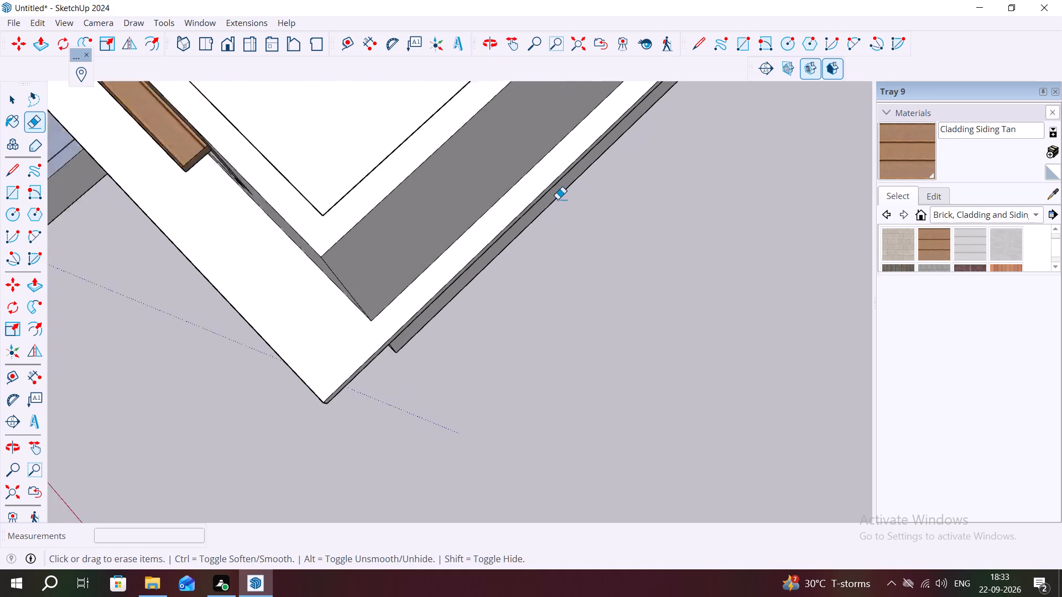
scroll(558, 199, down, 4)
middle_drag(554, 192, 745, 114)
scroll(597, 179, down, 4)
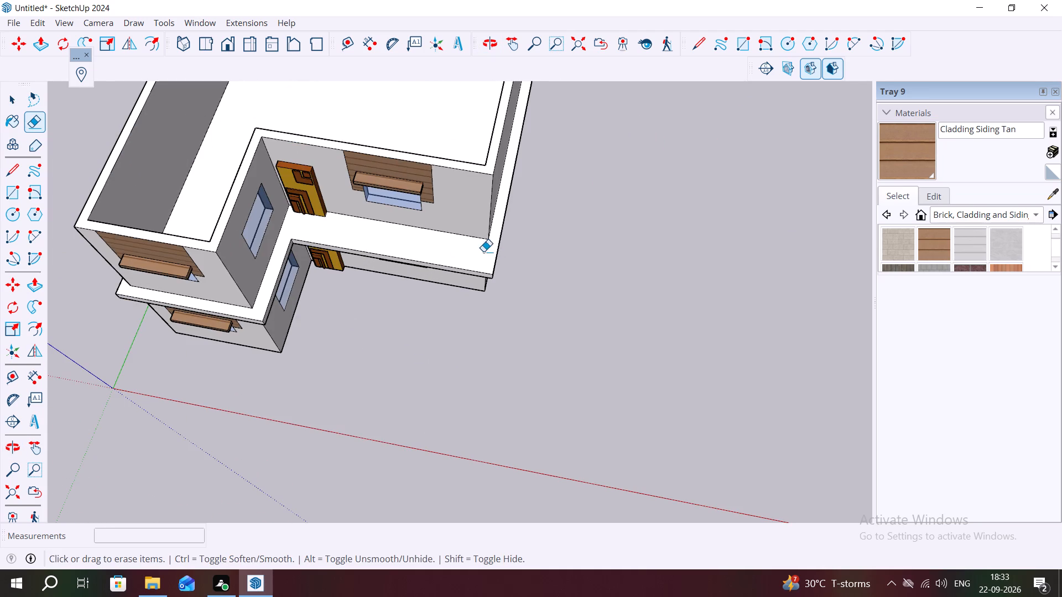
scroll(373, 236, down, 4)
middle_drag(304, 239, 312, 218)
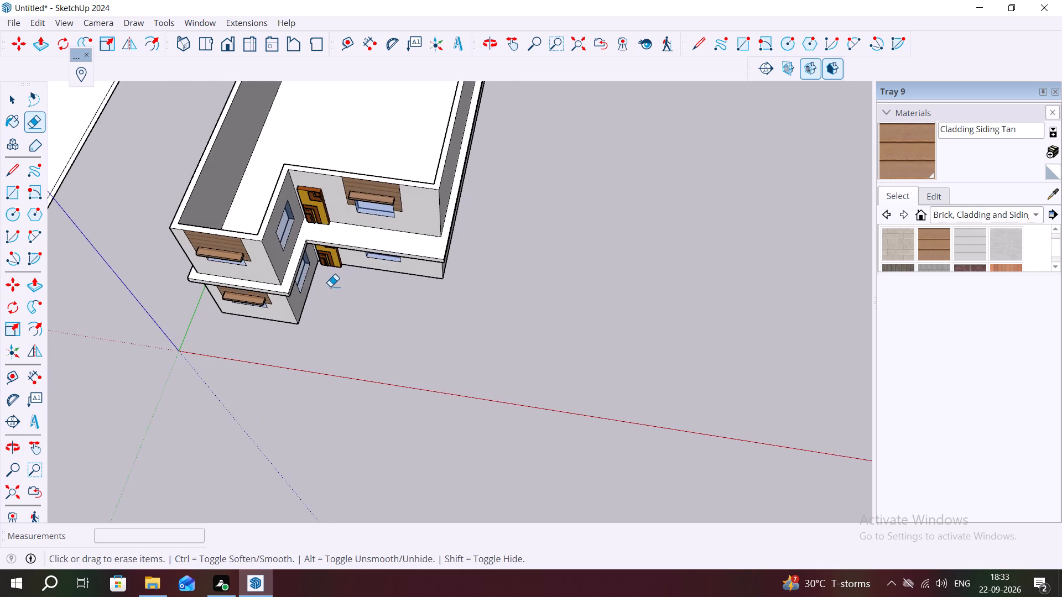
middle_drag(330, 284, 313, 210)
middle_drag(310, 319, 308, 195)
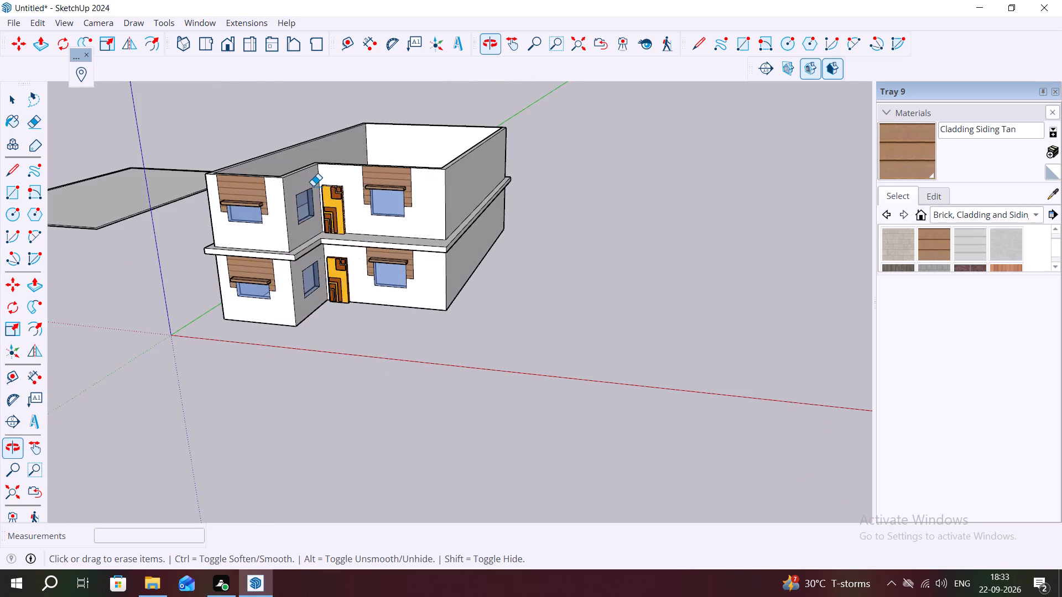
middle_drag(335, 251, 342, 177)
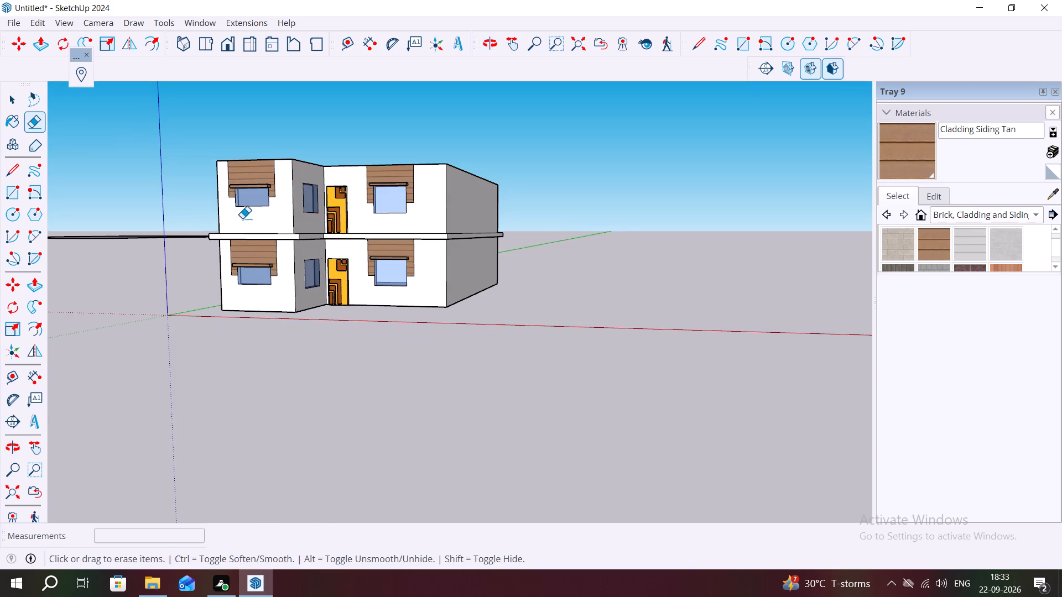
key(space)
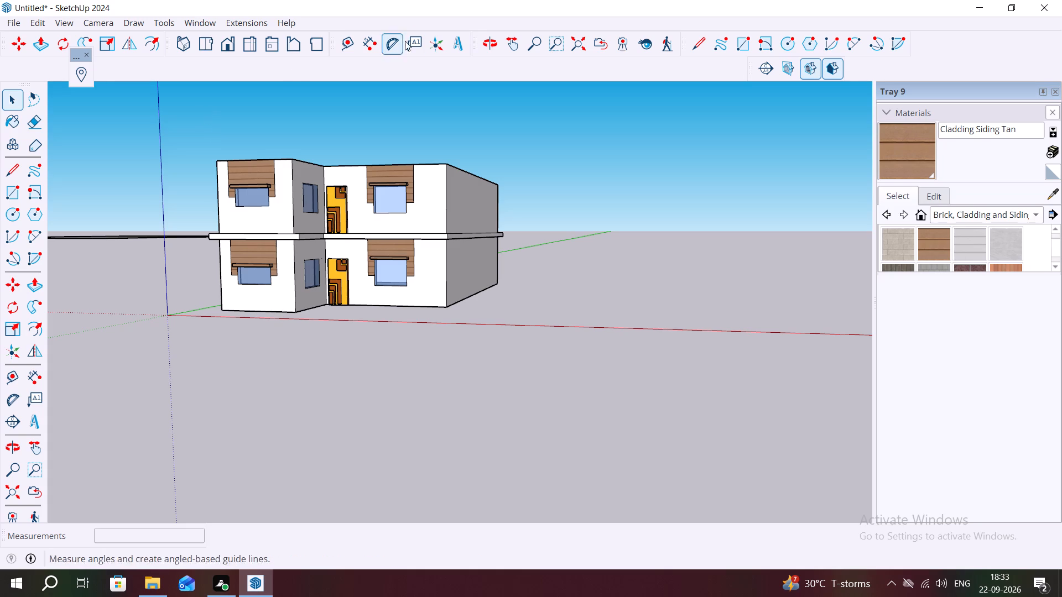
Look through the Brick, Cladding and Siding materials for the shade above the upper-floor window beside the door.
scroll(415, 123, down, 1)
scroll(373, 172, up, 8)
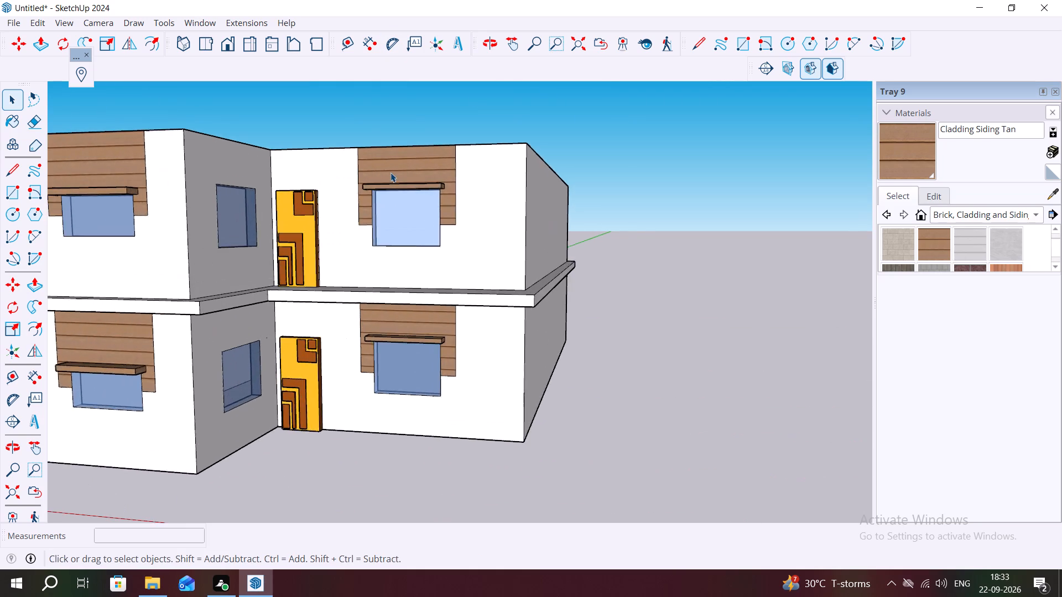
scroll(391, 179, up, 4)
click(405, 190)
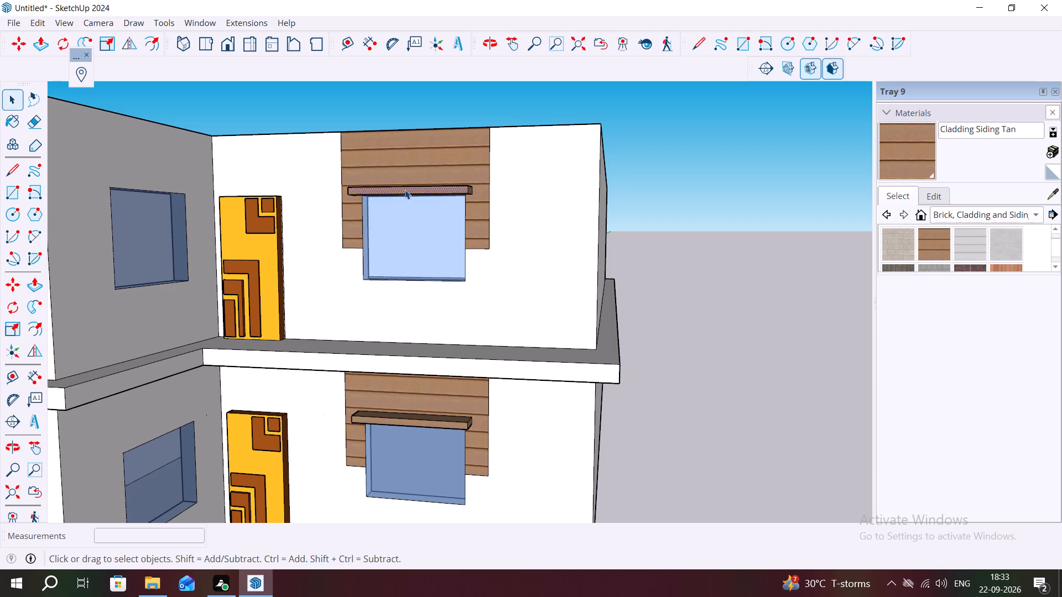
scroll(922, 247, down, 1)
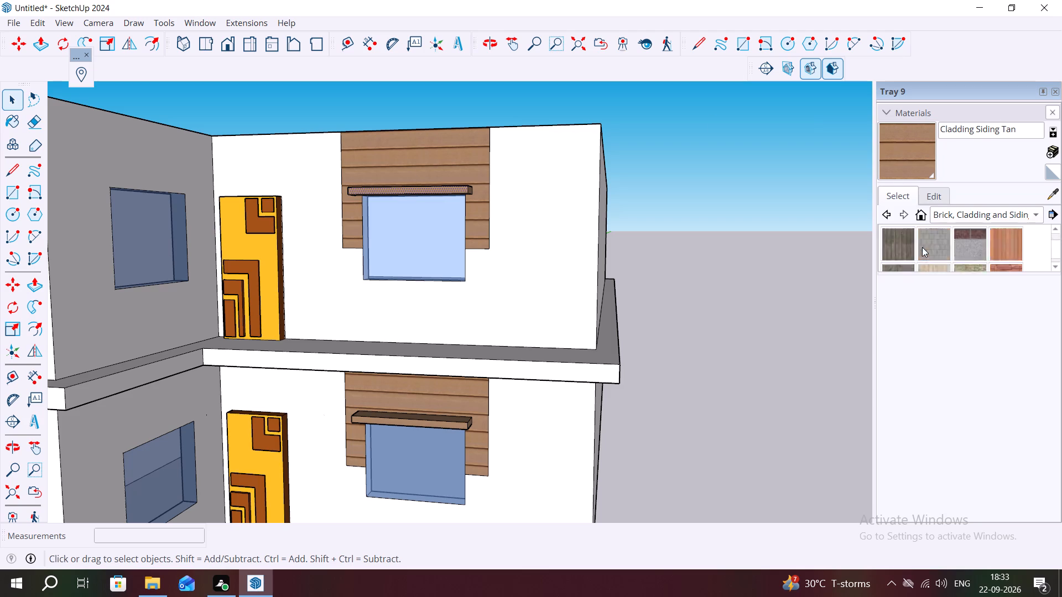
scroll(922, 247, down, 6)
click(973, 216)
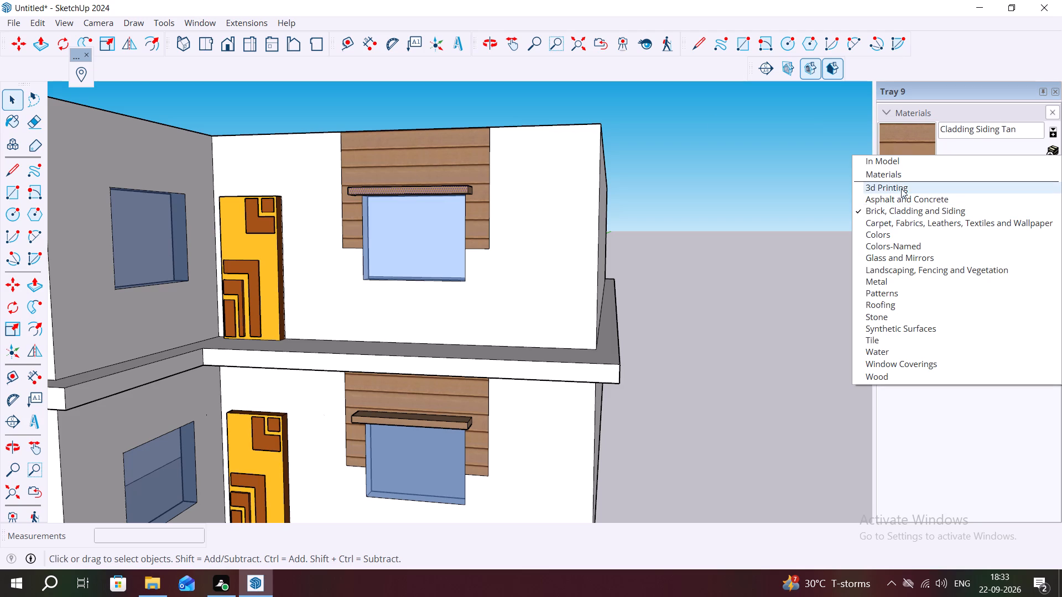
click(763, 109)
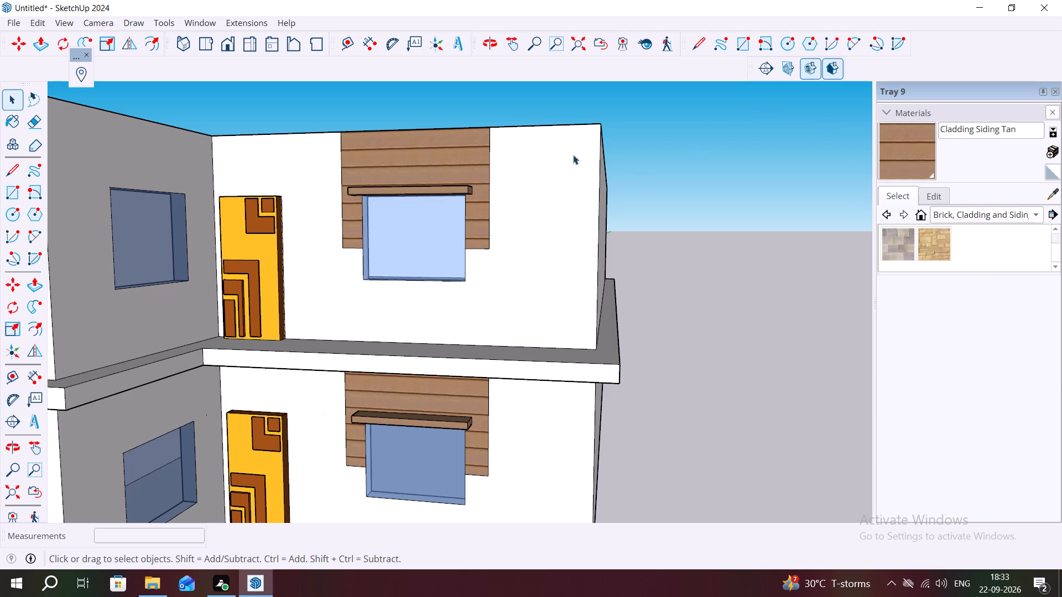
Examine the front and underside of the wooden shade above the upper-floor window beside the door.
scroll(424, 179, up, 3)
middle_drag(430, 179, 448, 113)
scroll(462, 172, up, 2)
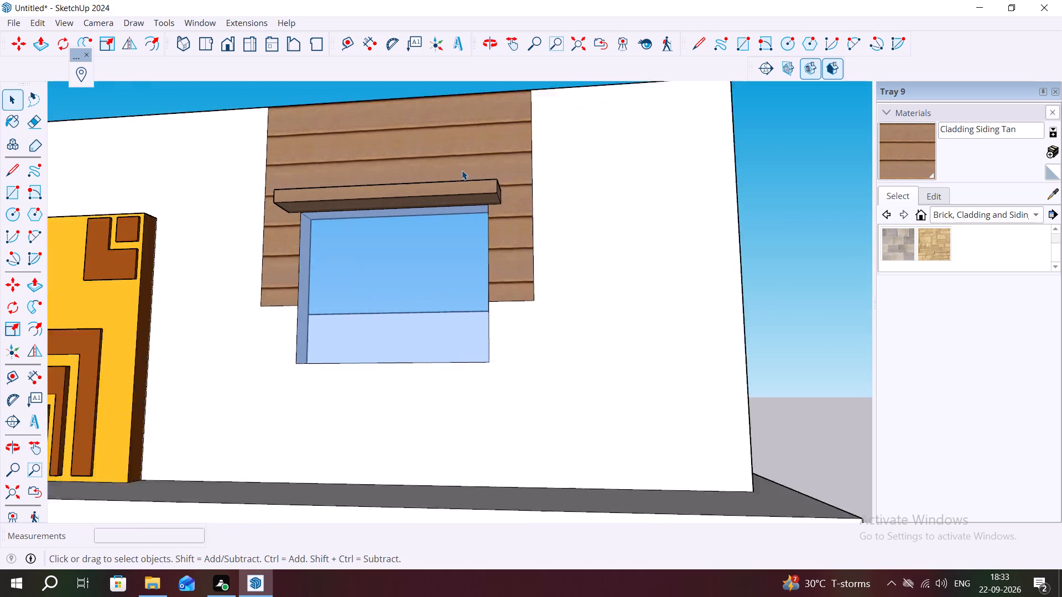
scroll(462, 170, up, 3)
middle_drag(457, 182, 437, 174)
scroll(458, 197, up, 3)
middle_drag(460, 195, 452, 138)
scroll(457, 155, up, 1)
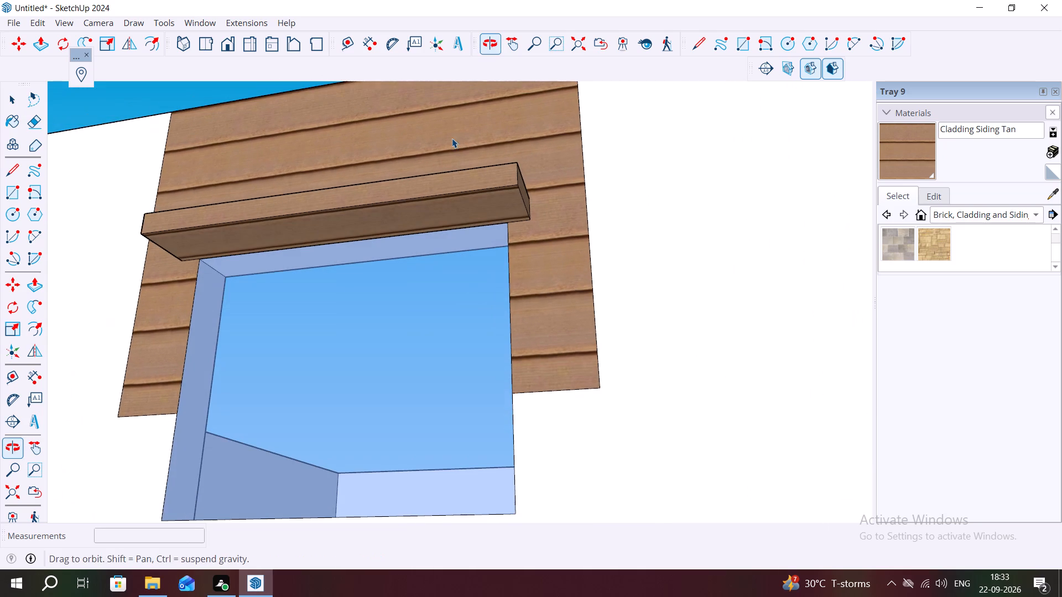
scroll(611, 190, up, 2)
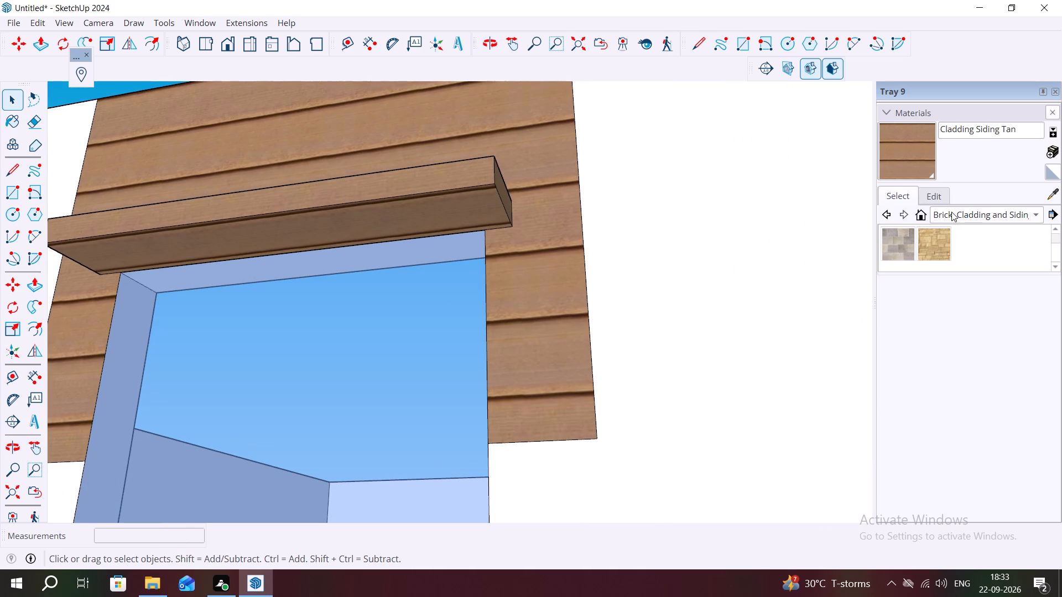
Switch the material library to Colors and close the materials tray.
click(951, 212)
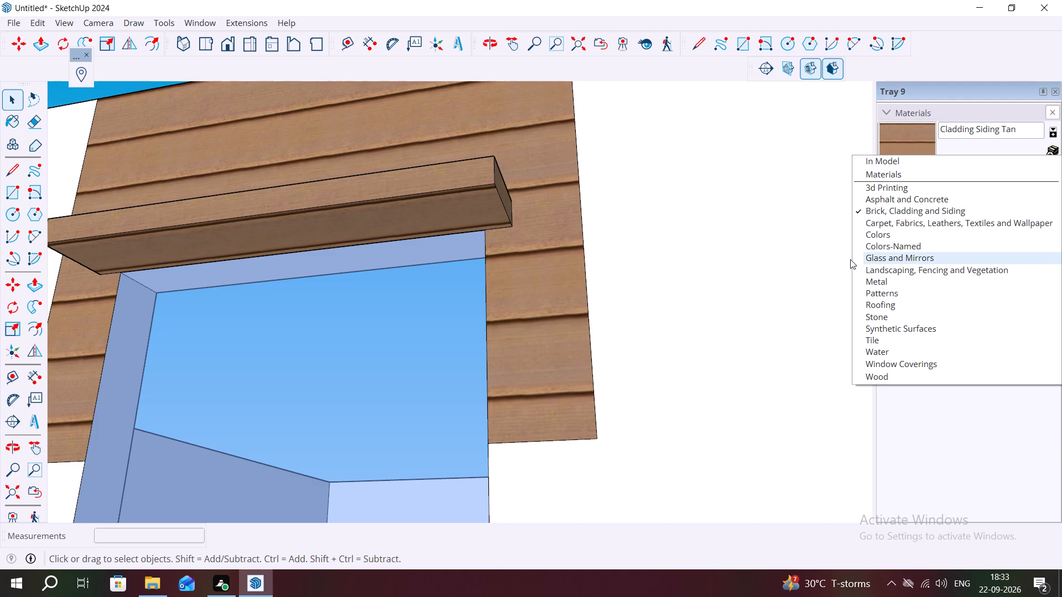
click(887, 231)
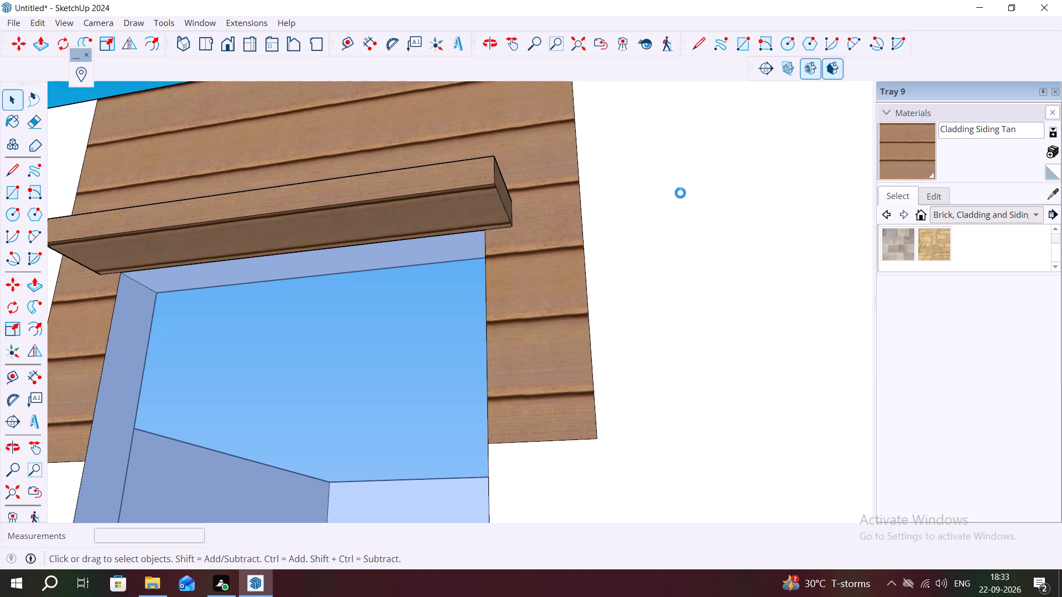
click(1058, 90)
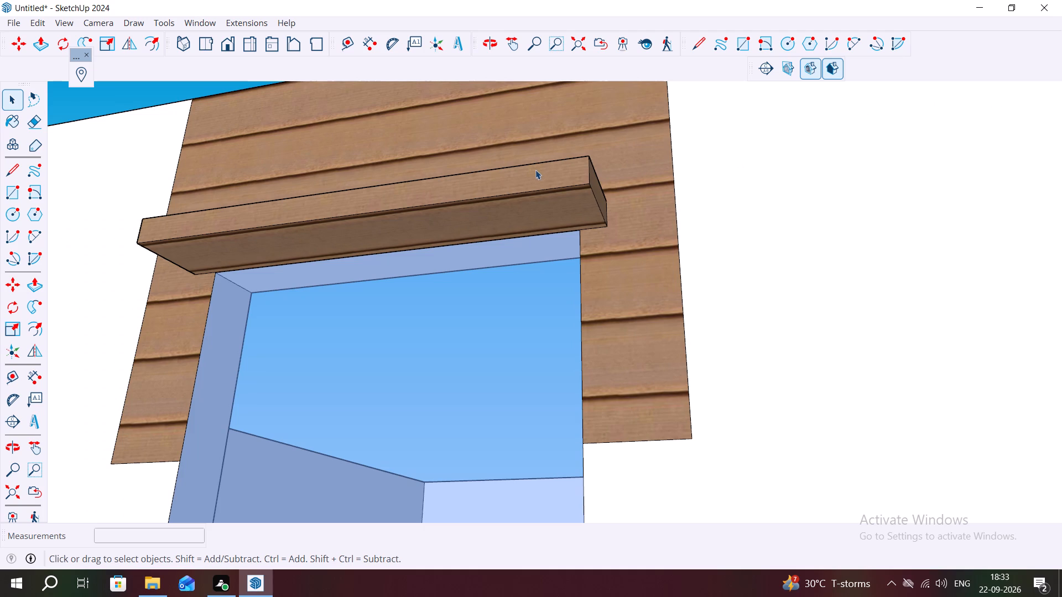
Examine how the shade above the upper-floor window meets the siding and the window opening from below and both sides.
scroll(538, 168, down, 1)
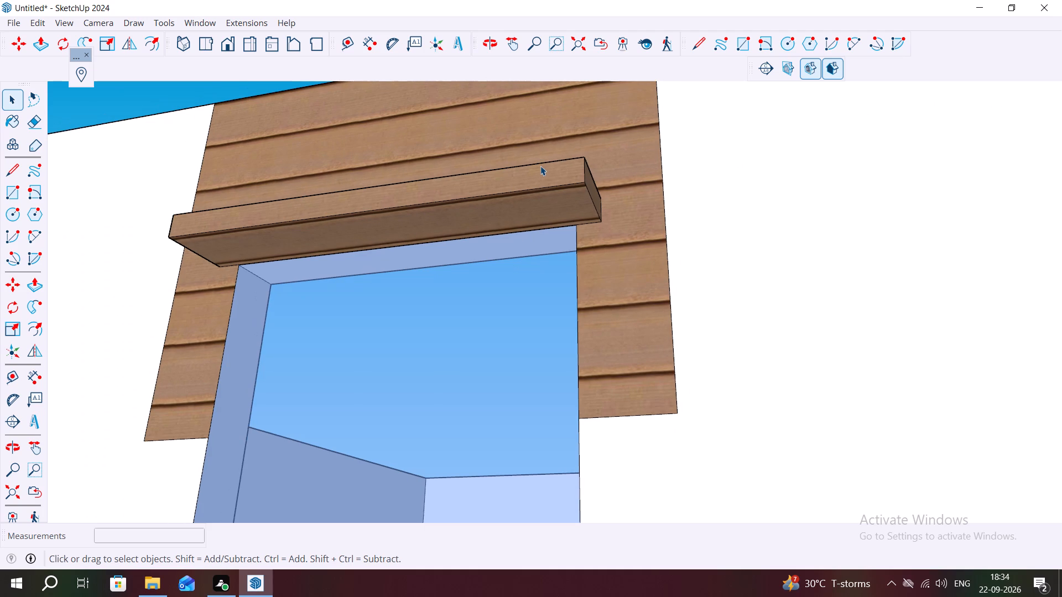
middle_drag(550, 166, 579, 179)
scroll(579, 179, down, 2)
middle_drag(578, 180, 607, 234)
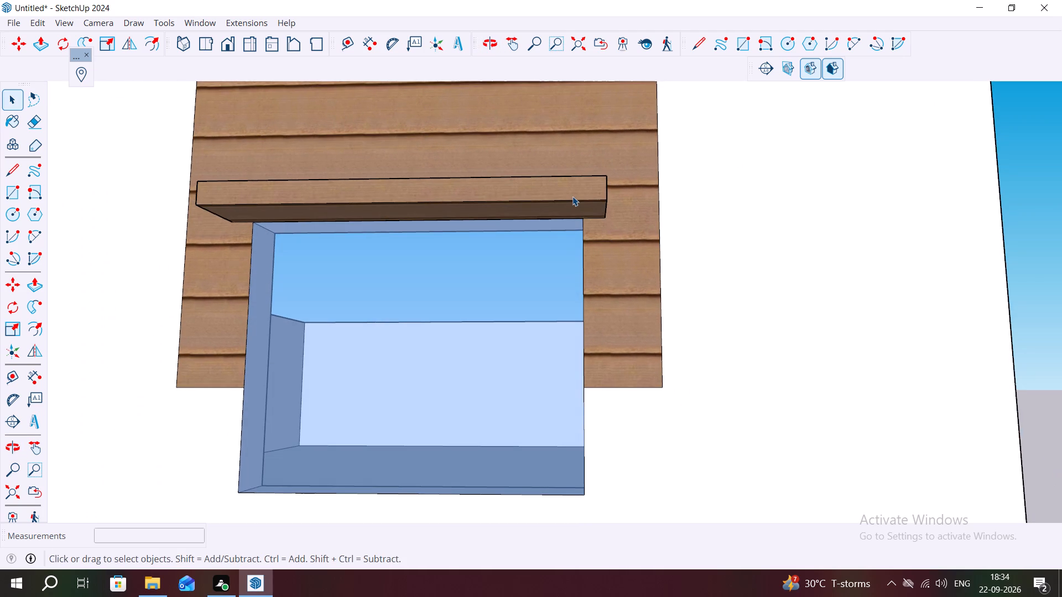
middle_drag(574, 196, 528, 186)
scroll(528, 195, up, 2)
middle_drag(525, 195, 452, 175)
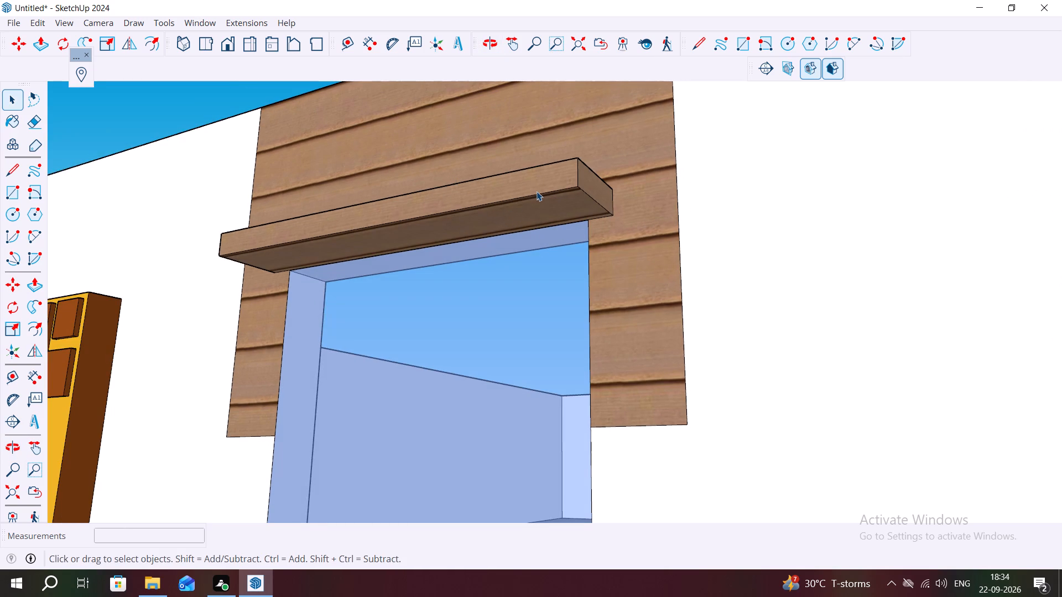
middle_drag(538, 191, 532, 133)
scroll(534, 161, up, 2)
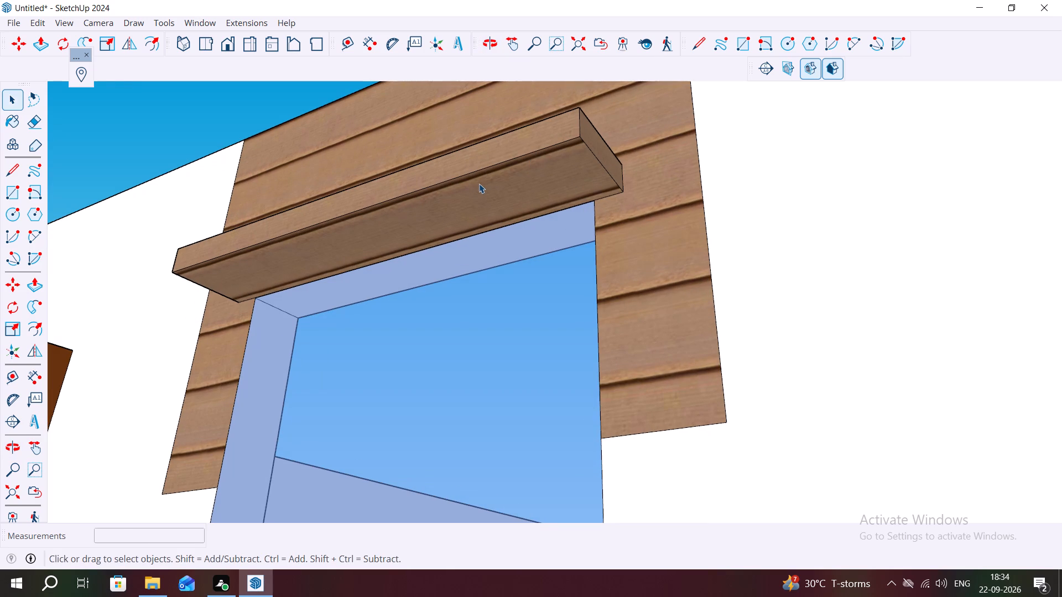
middle_drag(469, 174, 615, 215)
scroll(467, 235, down, 1)
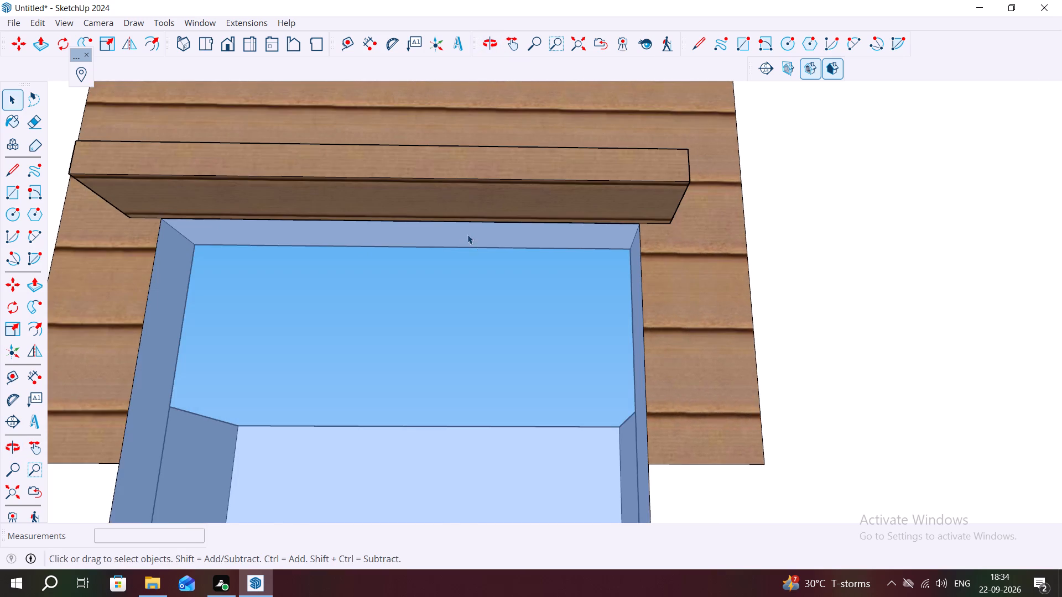
scroll(467, 234, down, 1)
scroll(492, 196, down, 6)
middle_drag(669, 194, 683, 216)
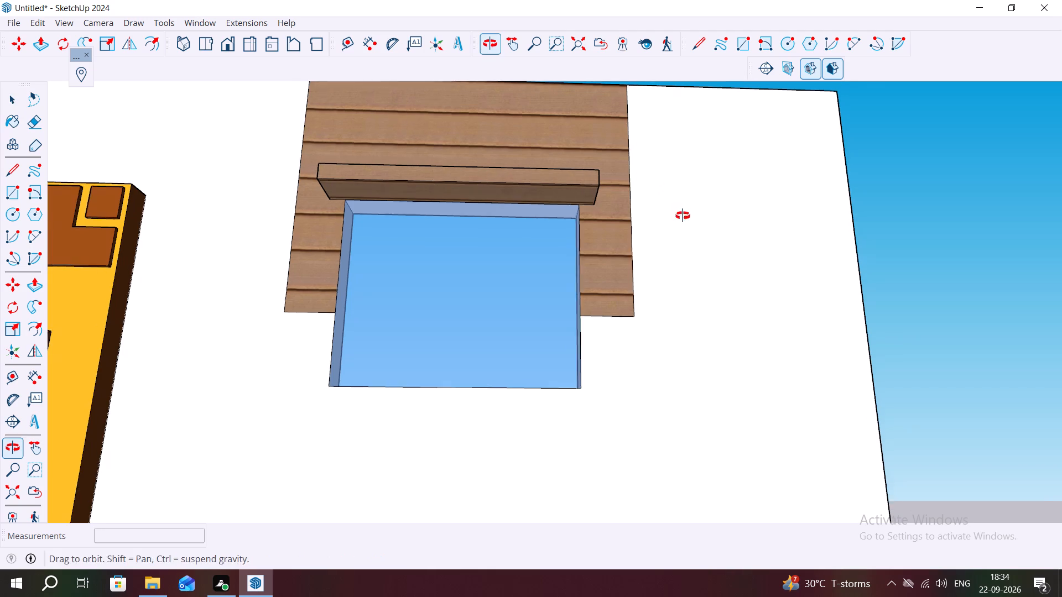
middle_drag(683, 216, 688, 264)
scroll(624, 188, down, 2)
scroll(538, 148, down, 4)
middle_drag(509, 165, 544, 88)
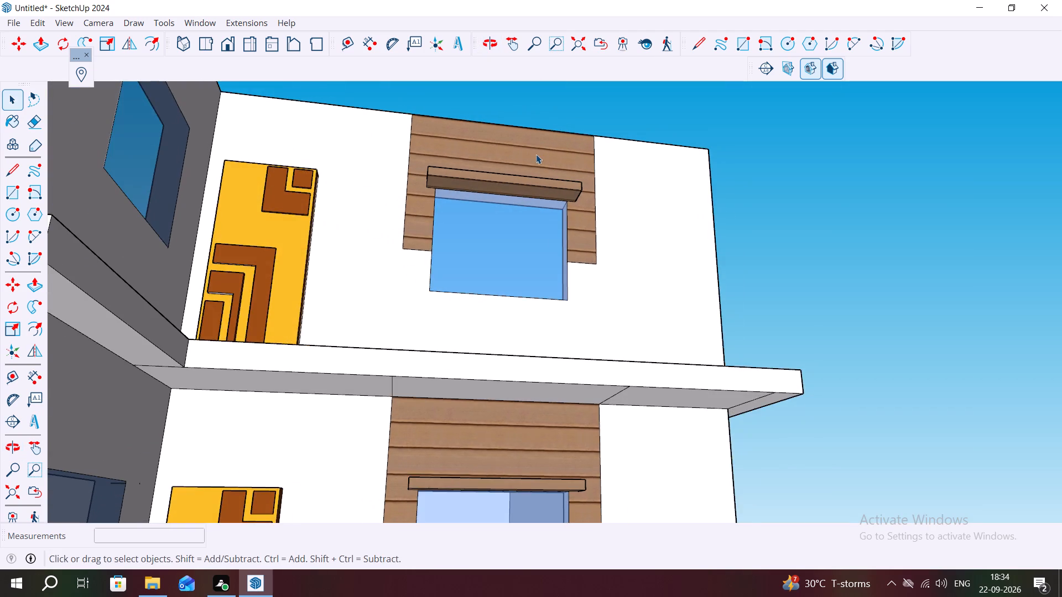
scroll(536, 154, up, 4)
middle_drag(522, 198, 504, 158)
scroll(504, 158, up, 1)
scroll(488, 205, up, 6)
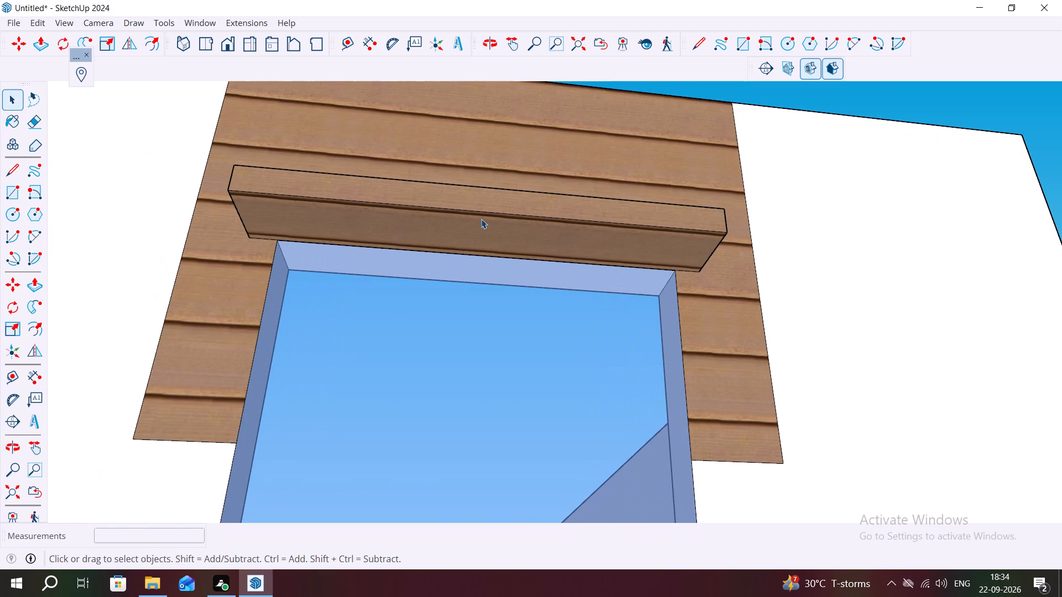
Select the underside of the shade above the upper-floor window beside the door and add a new tray containing only Materials.
click(481, 219)
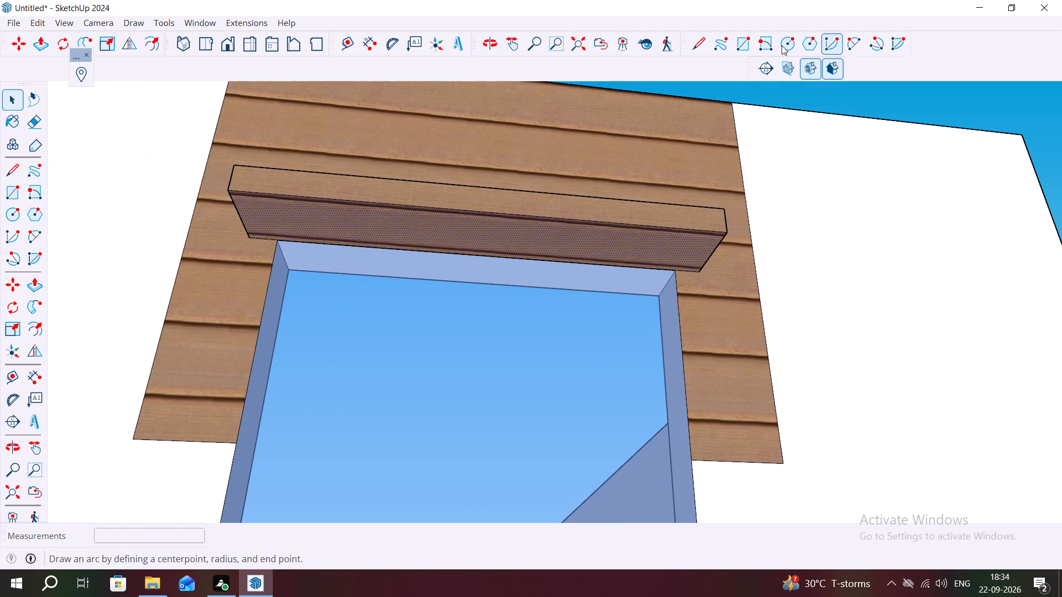
click(196, 24)
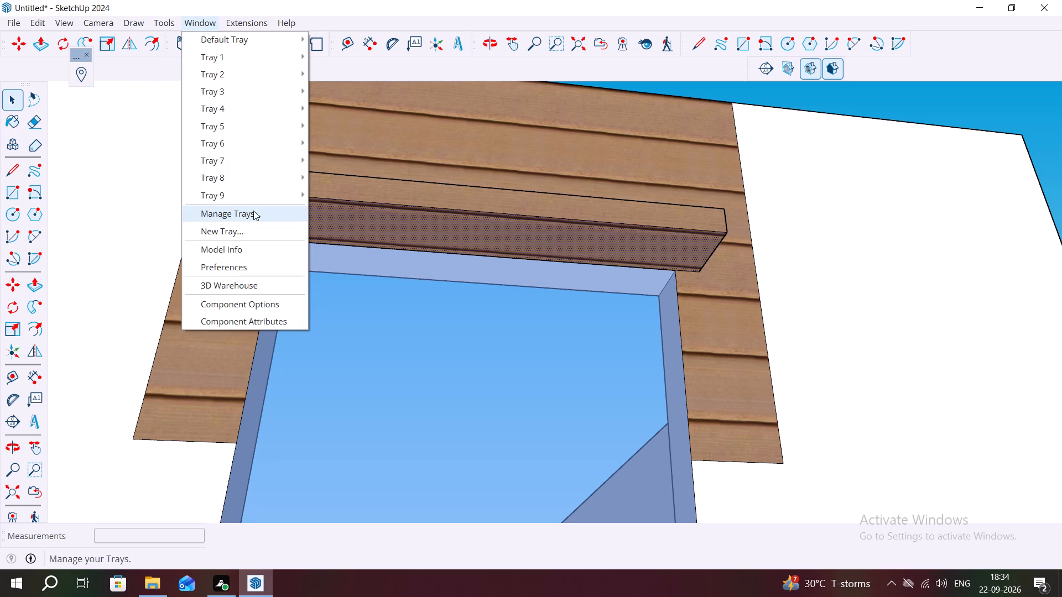
click(258, 231)
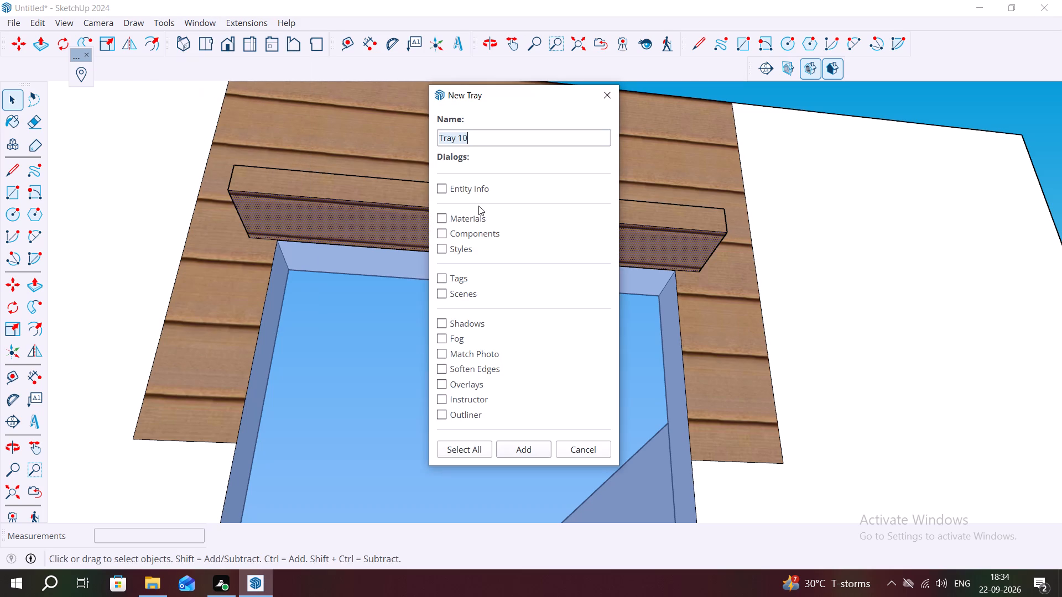
click(441, 218)
click(514, 450)
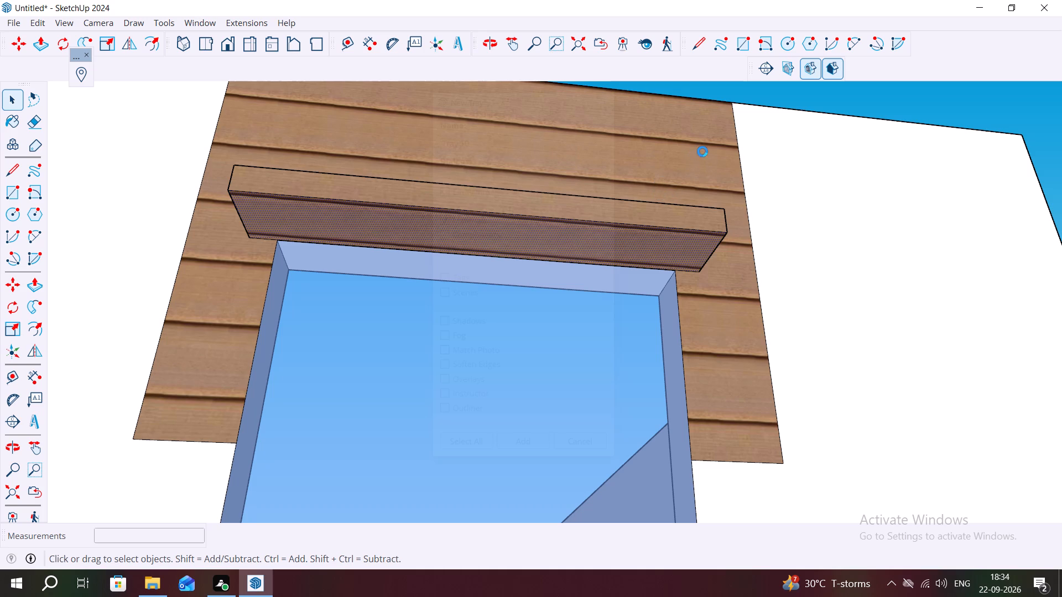
Paint the underside of the shade above the upper-floor window beside the door with white Color M00.
scroll(861, 235, down, 7)
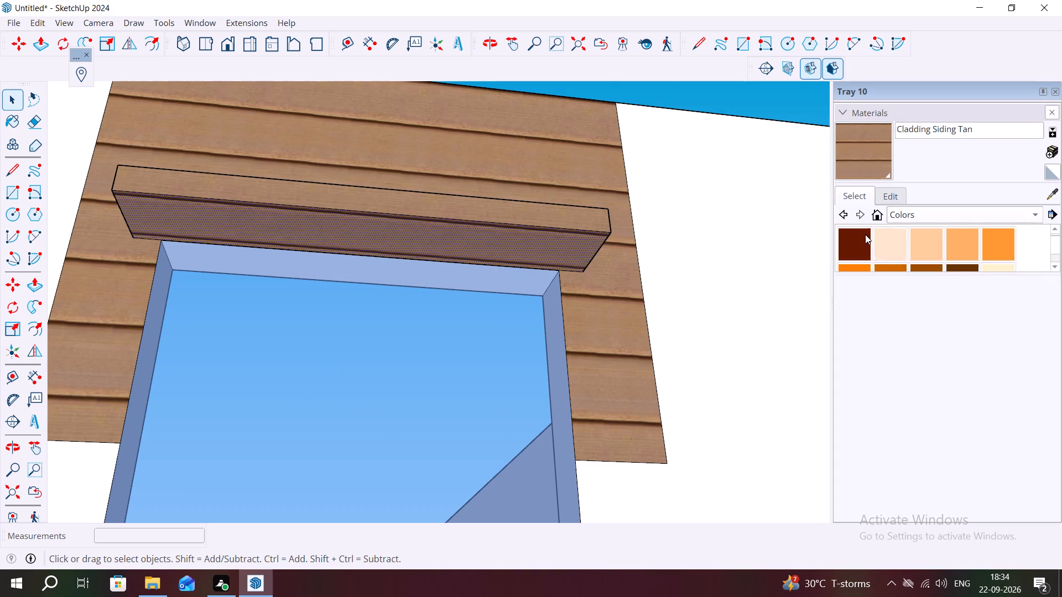
scroll(865, 234, down, 18)
scroll(897, 234, up, 1)
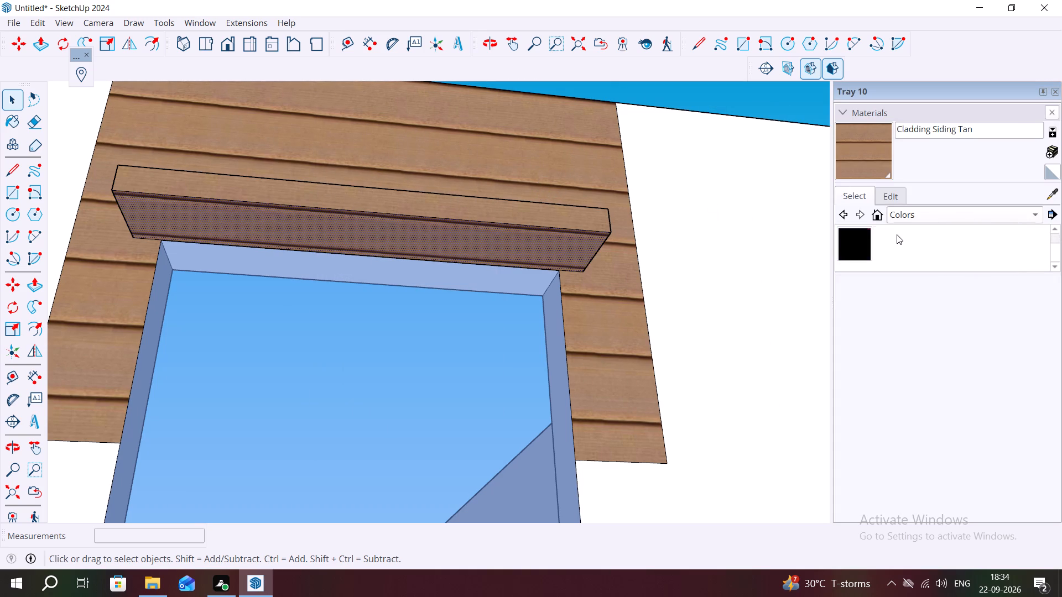
scroll(897, 234, up, 1)
click(897, 235)
click(553, 240)
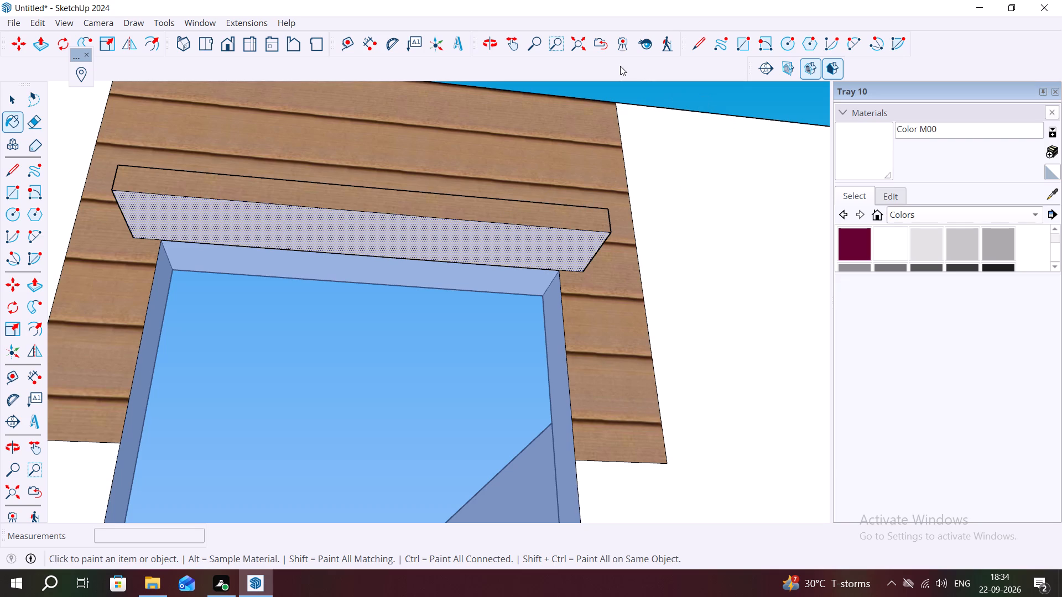
Paint the front face of the same shade with Color M00.
click(17, 99)
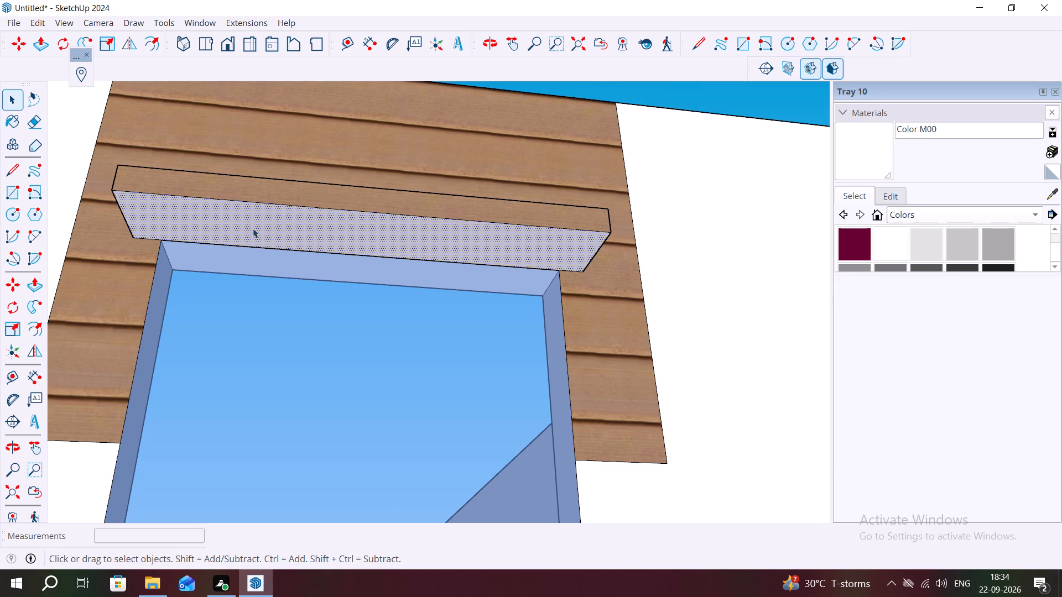
click(281, 184)
middle_drag(300, 181, 360, 360)
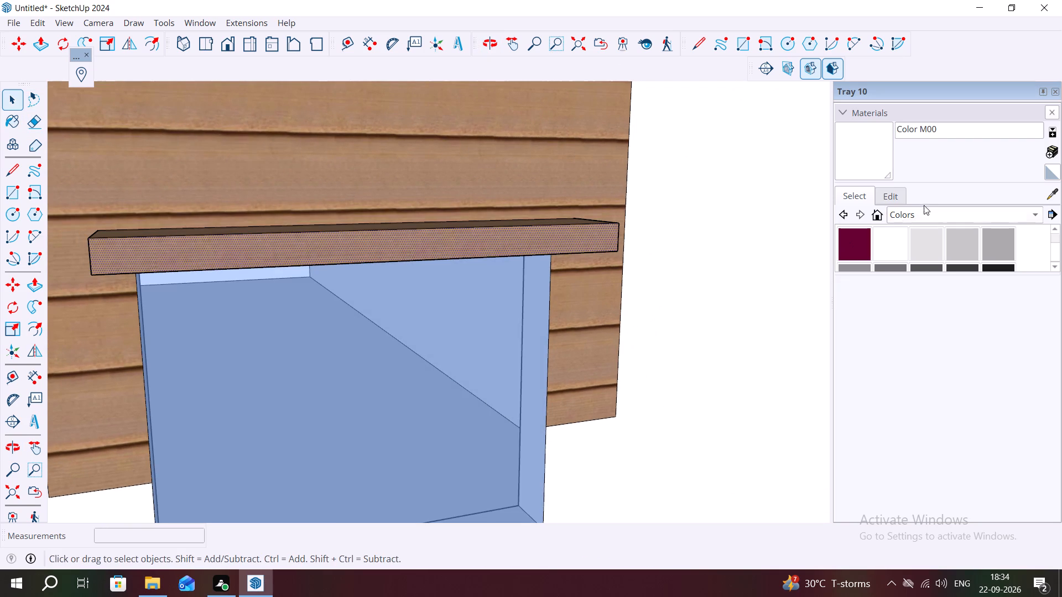
click(891, 235)
click(523, 249)
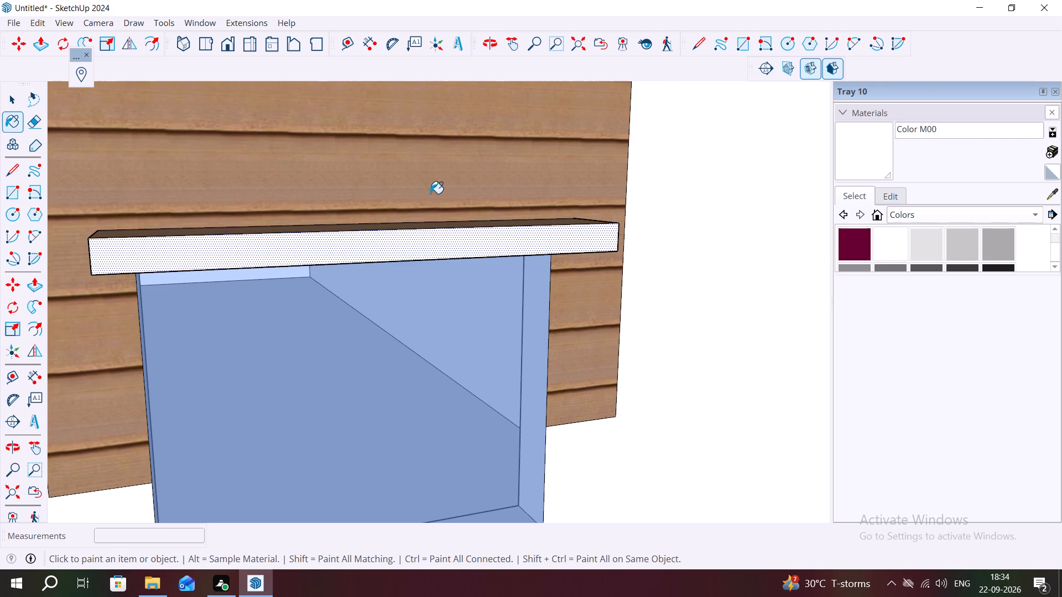
Paint the top face of the same shade with Color M00.
middle_drag(436, 193, 477, 322)
scroll(387, 271, up, 3)
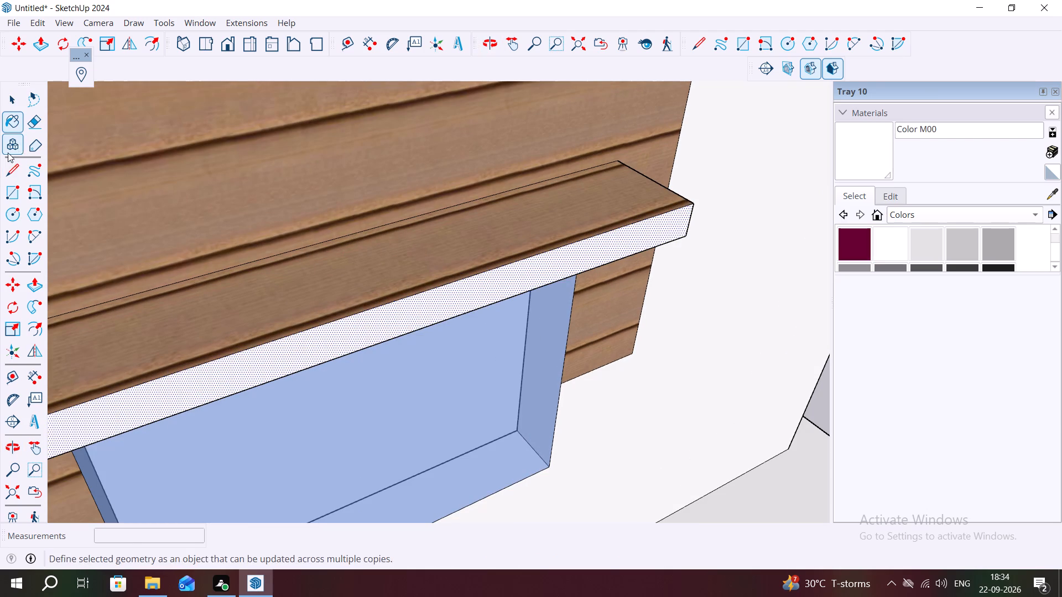
click(16, 106)
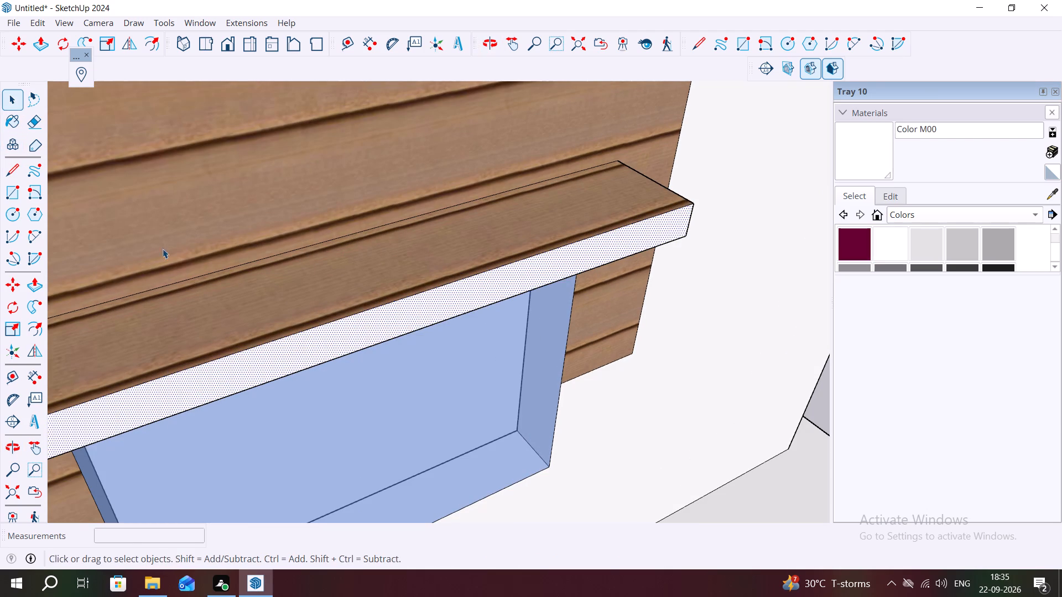
click(384, 283)
scroll(739, 305, down, 2)
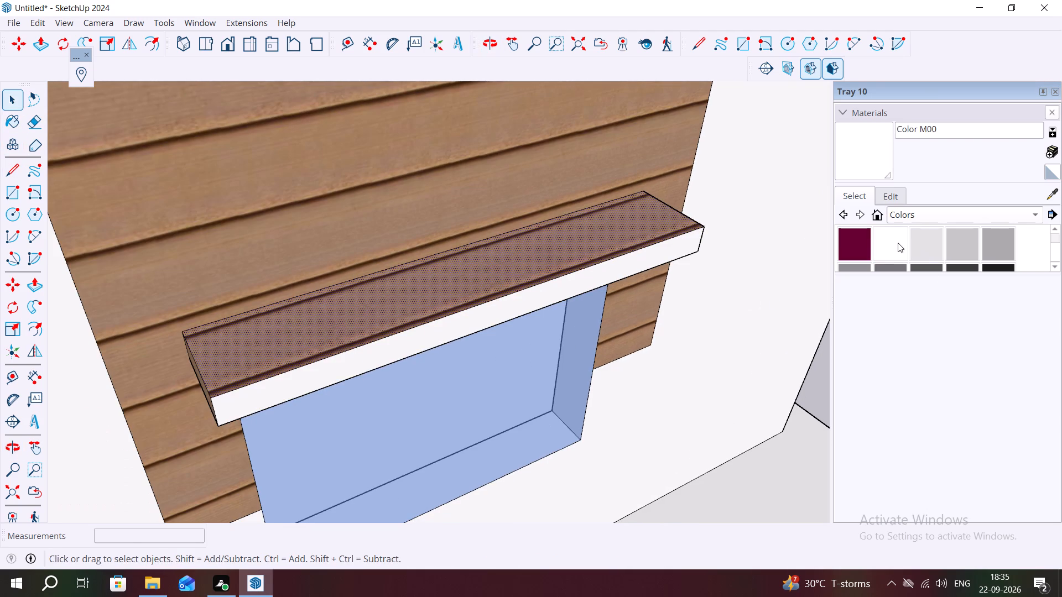
click(897, 241)
click(590, 238)
Paint the shade's end face nearest the door with Color M00.
middle_drag(517, 289, 643, 213)
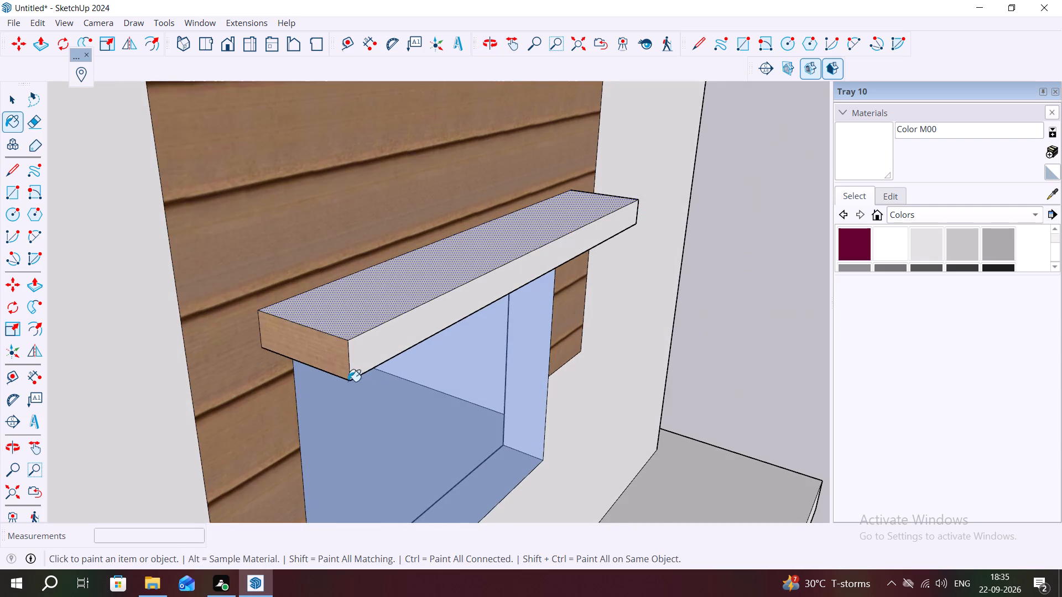
scroll(256, 356, up, 4)
middle_drag(301, 346, 410, 327)
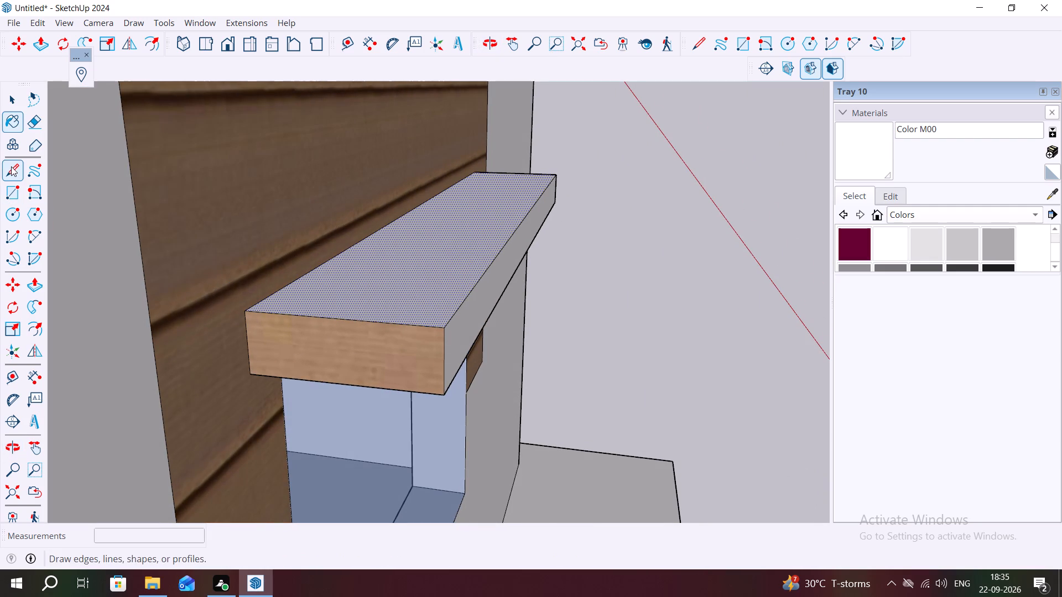
click(12, 102)
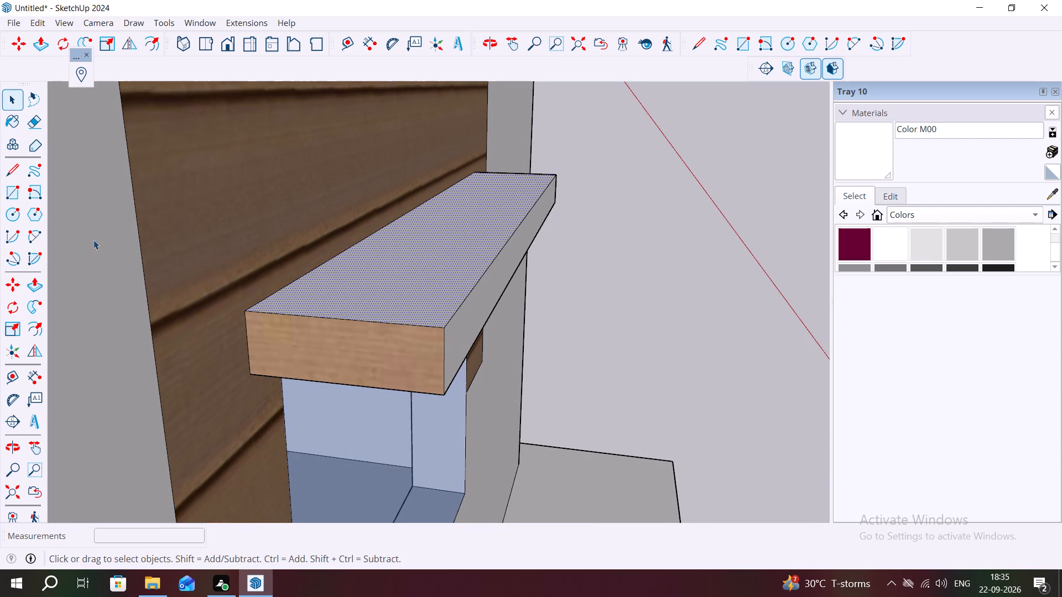
click(356, 355)
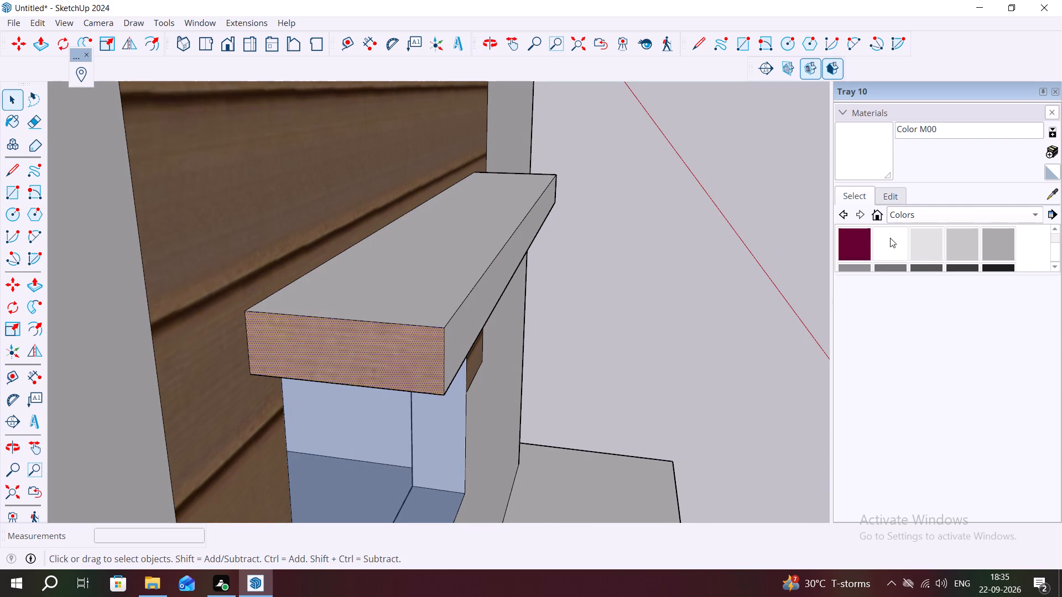
click(890, 238)
click(426, 358)
Paint the shade's opposite end face, farthest from the door, with Color M00.
scroll(553, 336, down, 4)
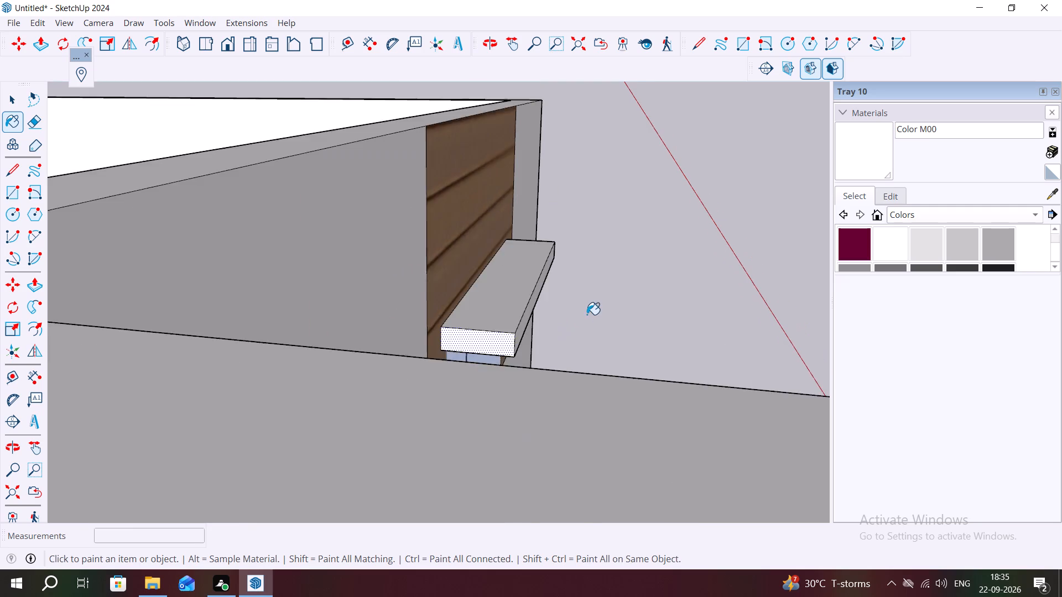
scroll(587, 315, down, 1)
middle_drag(580, 310, 287, 318)
scroll(692, 386, down, 2)
middle_drag(675, 385, 539, 354)
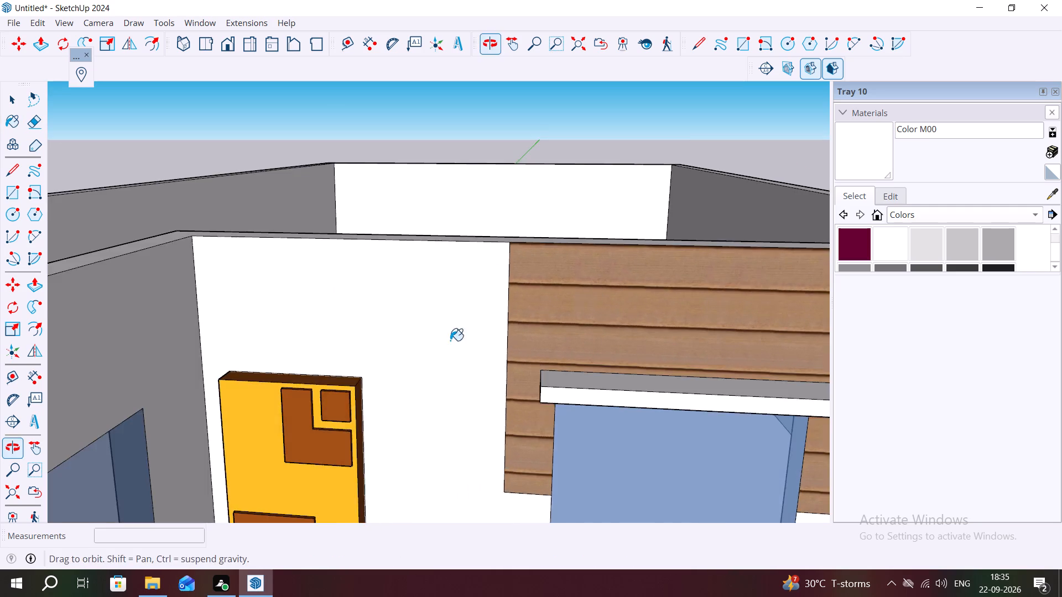
scroll(429, 335, down, 3)
scroll(353, 315, down, 7)
middle_drag(535, 379, 456, 380)
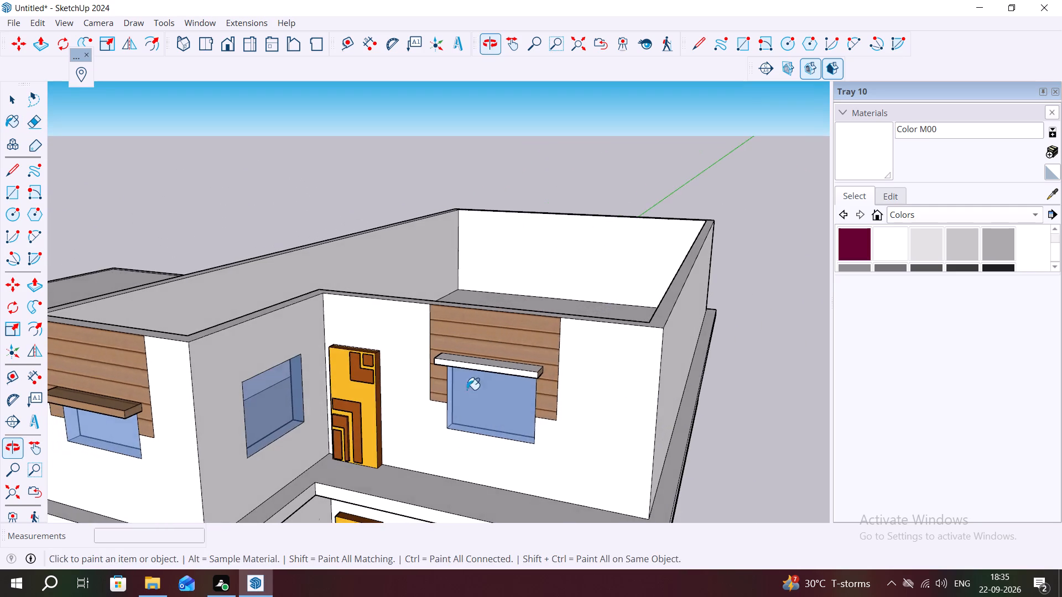
scroll(555, 386, up, 13)
middle_drag(540, 348, 490, 303)
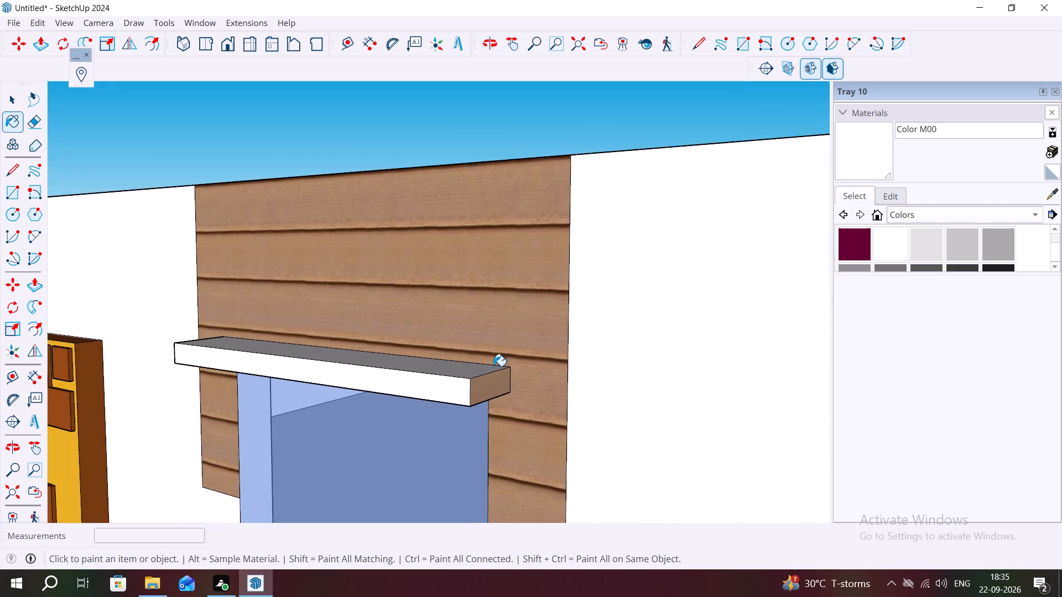
scroll(493, 366, up, 4)
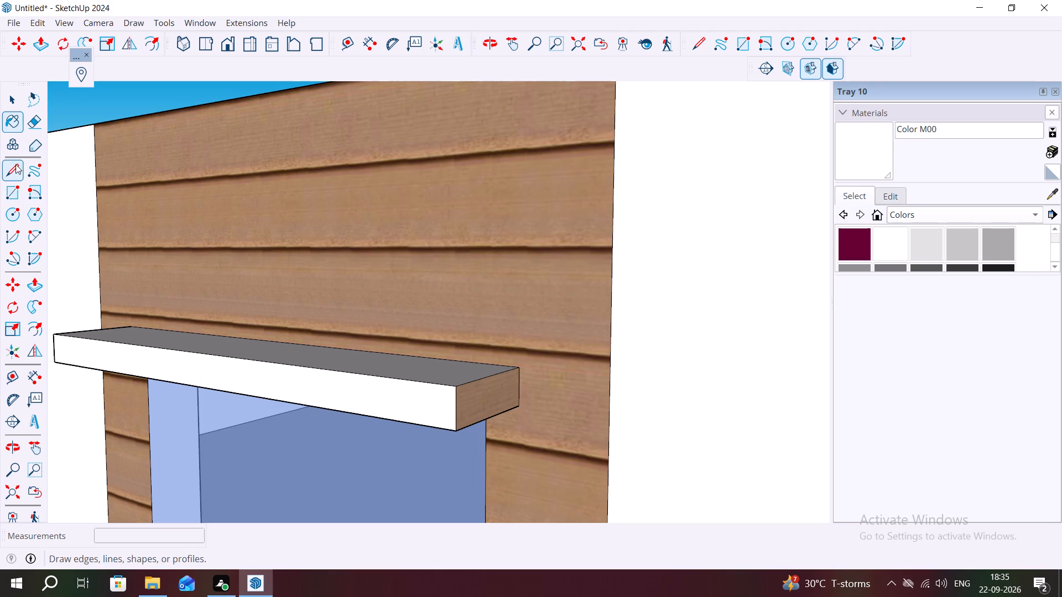
click(15, 100)
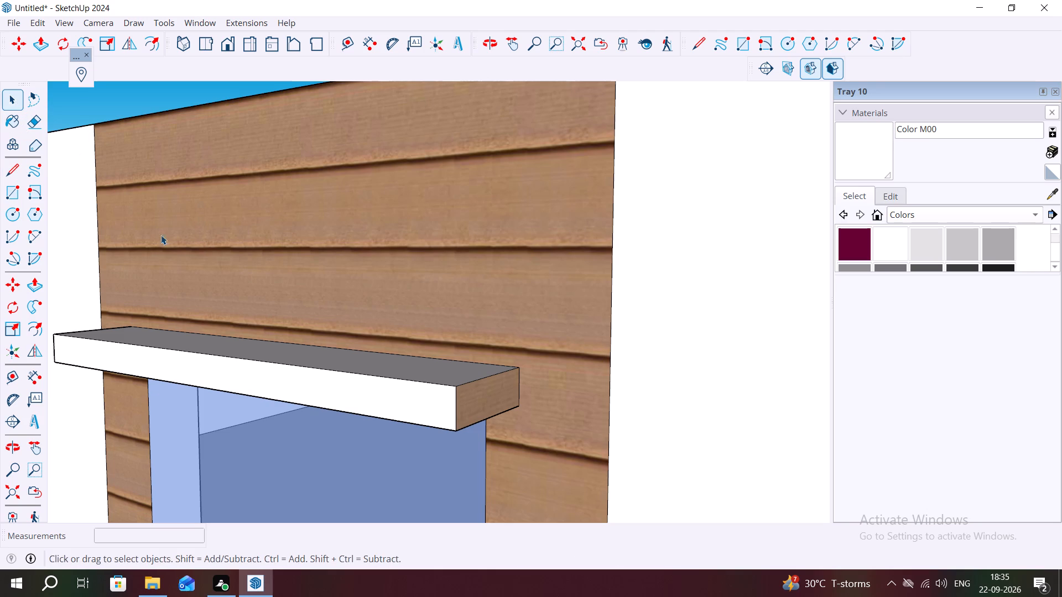
click(479, 396)
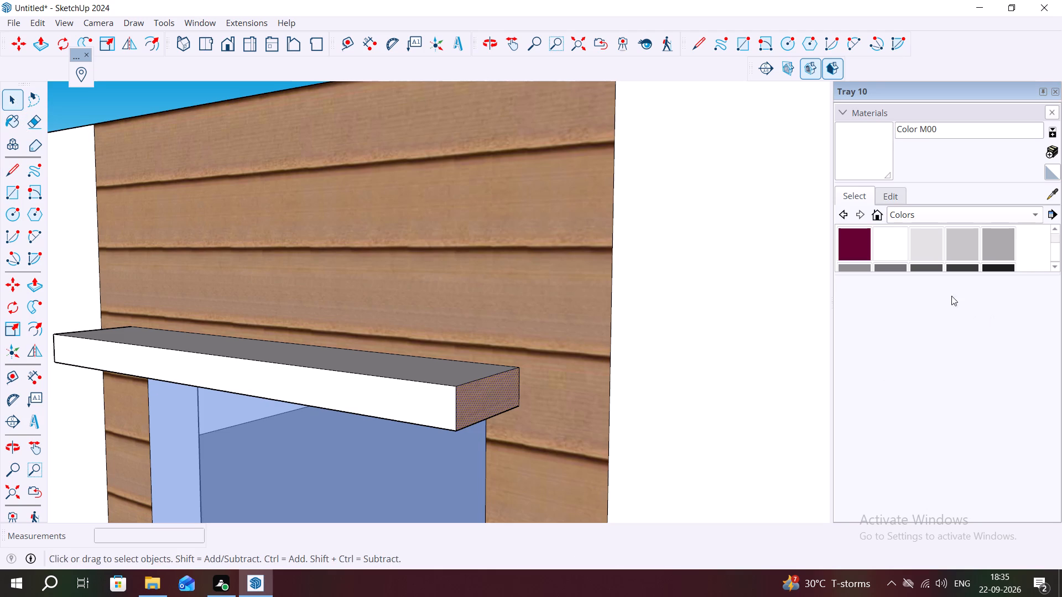
click(899, 242)
click(471, 400)
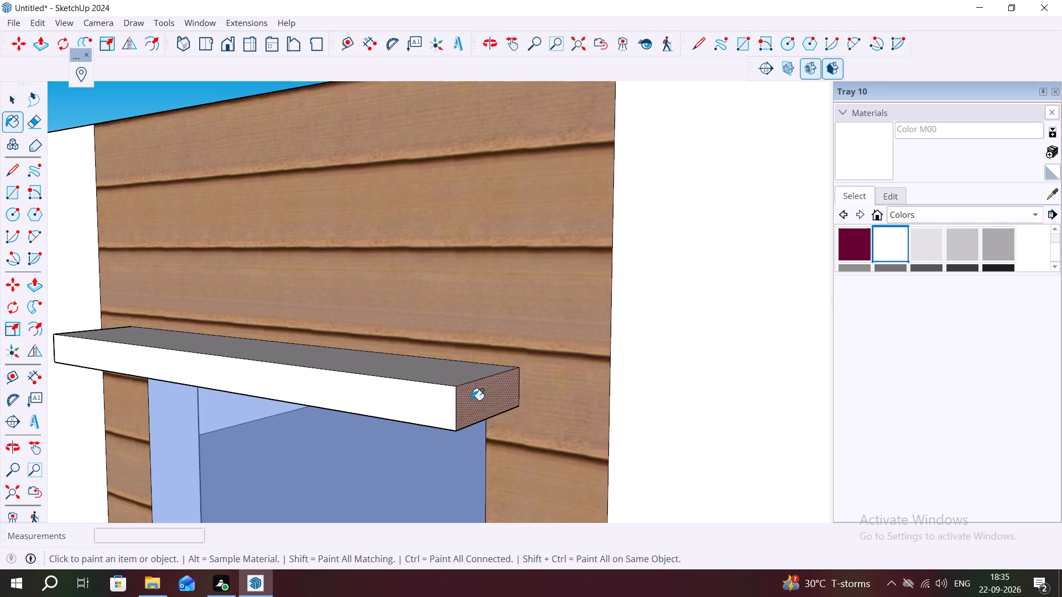
Paint the top and front faces of the shade above the projecting block's upper-floor window with Color M00.
scroll(531, 418, down, 8)
middle_drag(537, 412, 660, 391)
scroll(639, 400, down, 4)
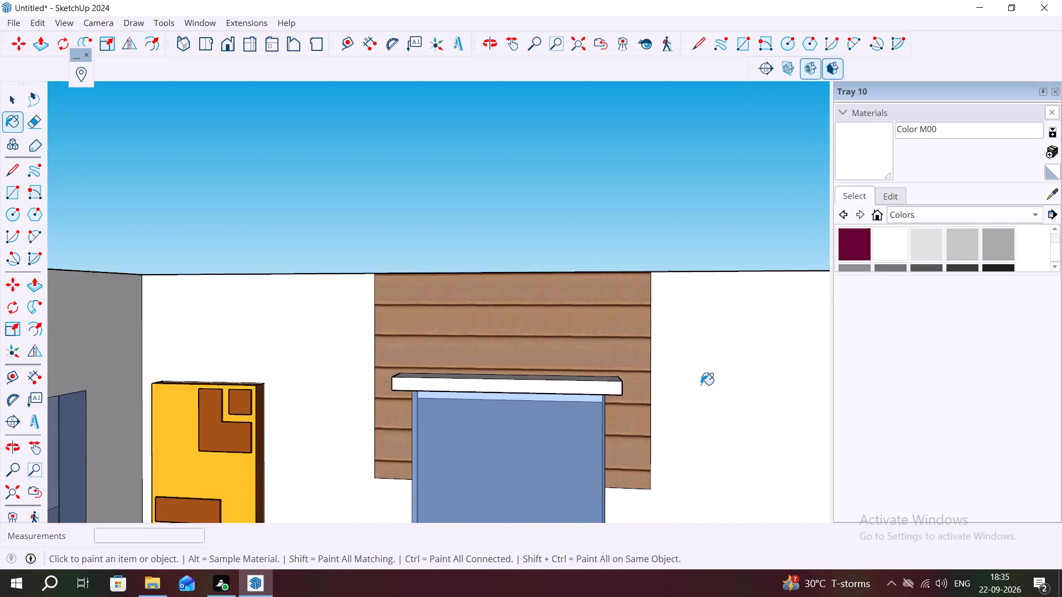
scroll(701, 385, down, 12)
scroll(463, 415, up, 4)
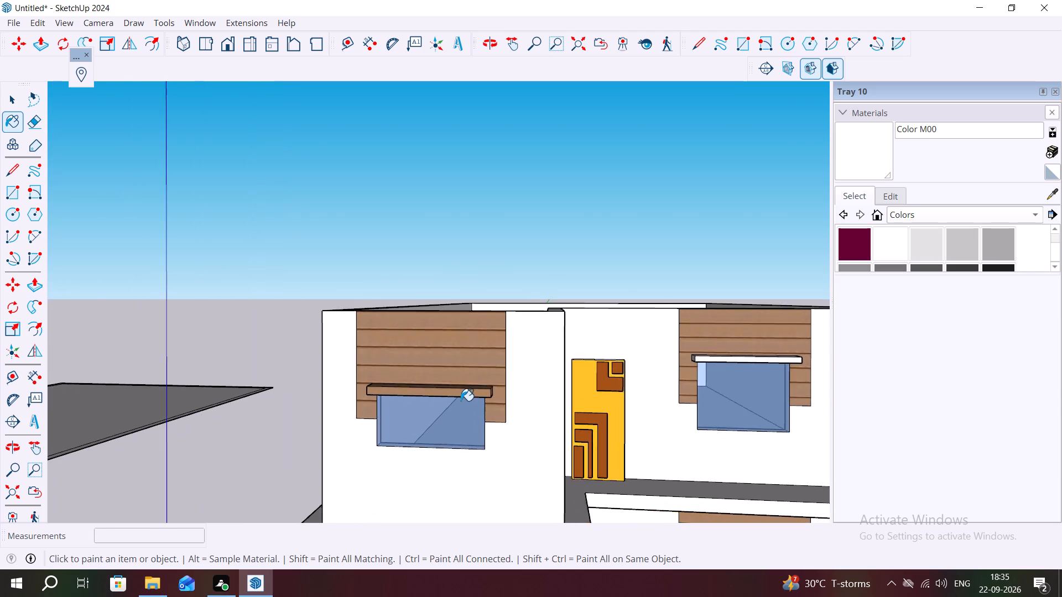
scroll(461, 401, up, 9)
middle_drag(464, 389, 511, 527)
scroll(491, 493, up, 4)
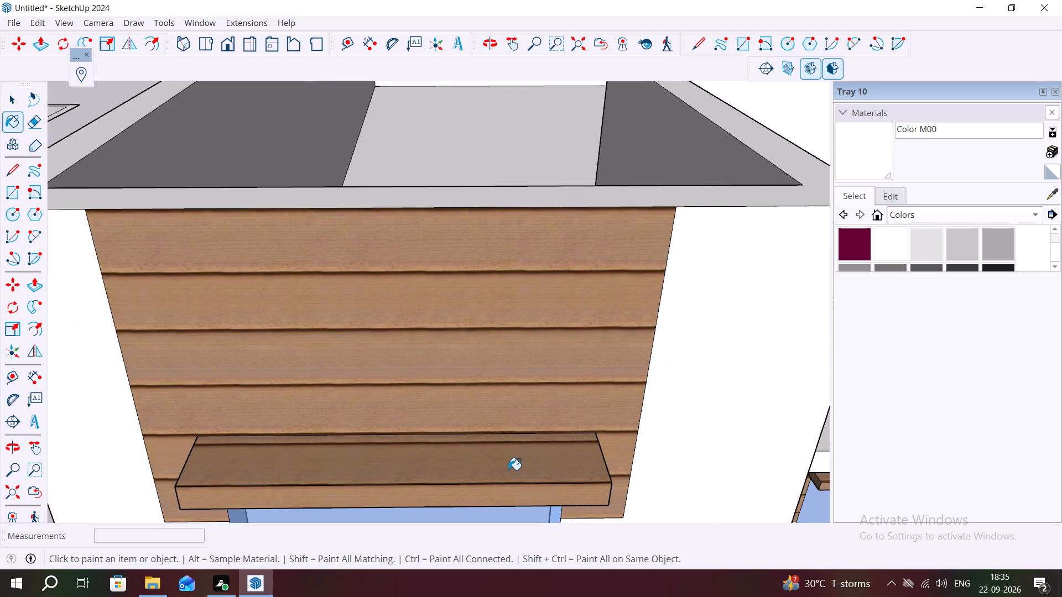
click(508, 470)
click(503, 505)
Paint all underside sections of the projecting block's upper-floor window shade with Color M00.
middle_drag(511, 500, 540, 430)
middle_drag(537, 452, 563, 313)
scroll(523, 442, up, 3)
middle_drag(522, 454, 555, 336)
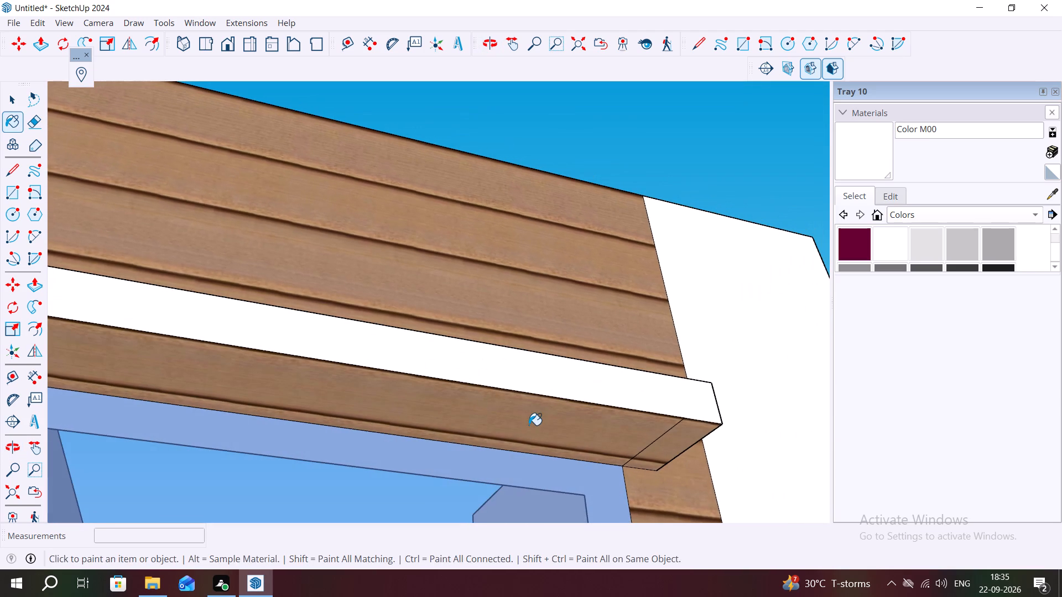
click(529, 425)
scroll(702, 453, up, 3)
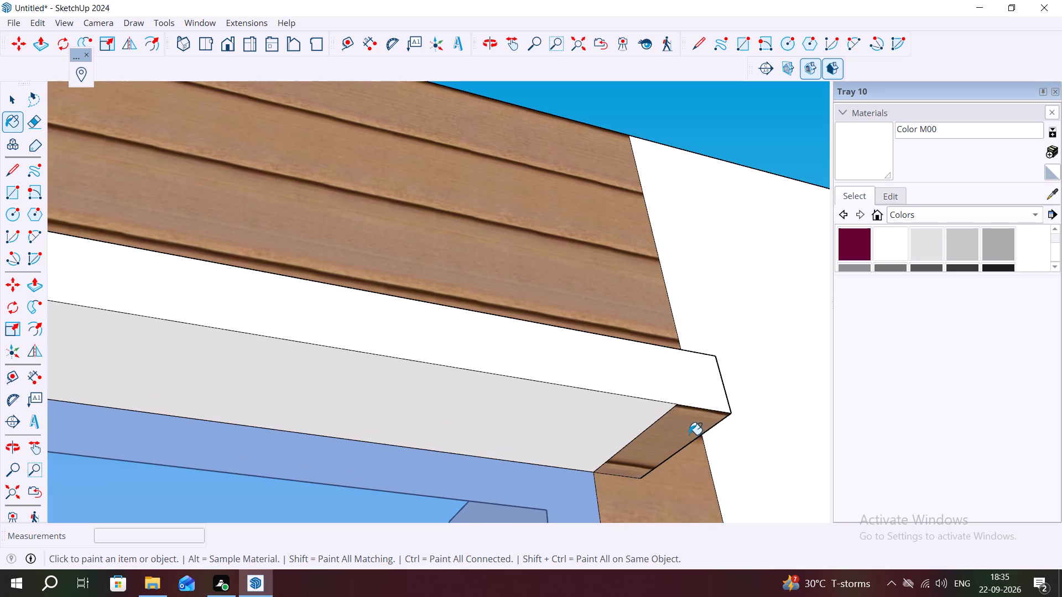
click(689, 434)
scroll(696, 433, down, 10)
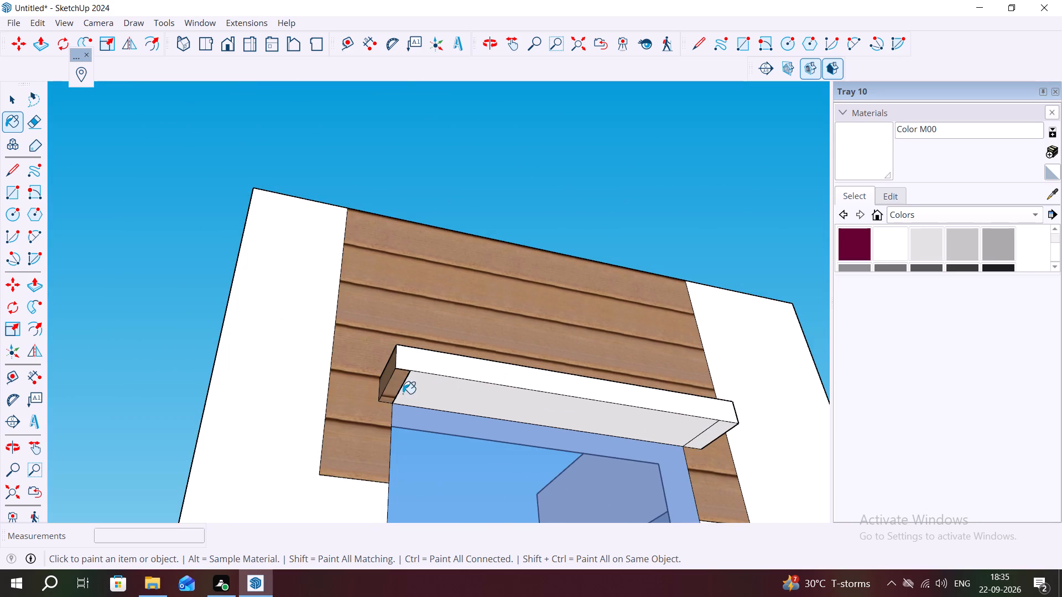
scroll(386, 389, up, 3)
click(395, 389)
Paint the end face of the projecting block's window shade farthest from the door with Color M00.
middle_drag(351, 369, 530, 479)
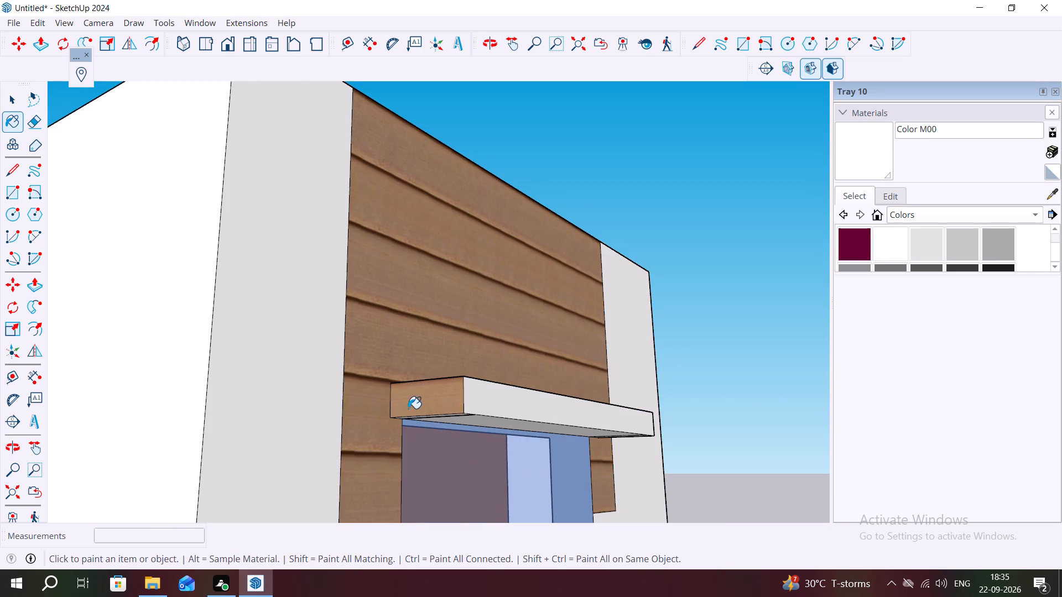
click(424, 406)
scroll(506, 407, down, 2)
middle_drag(531, 397, 484, 528)
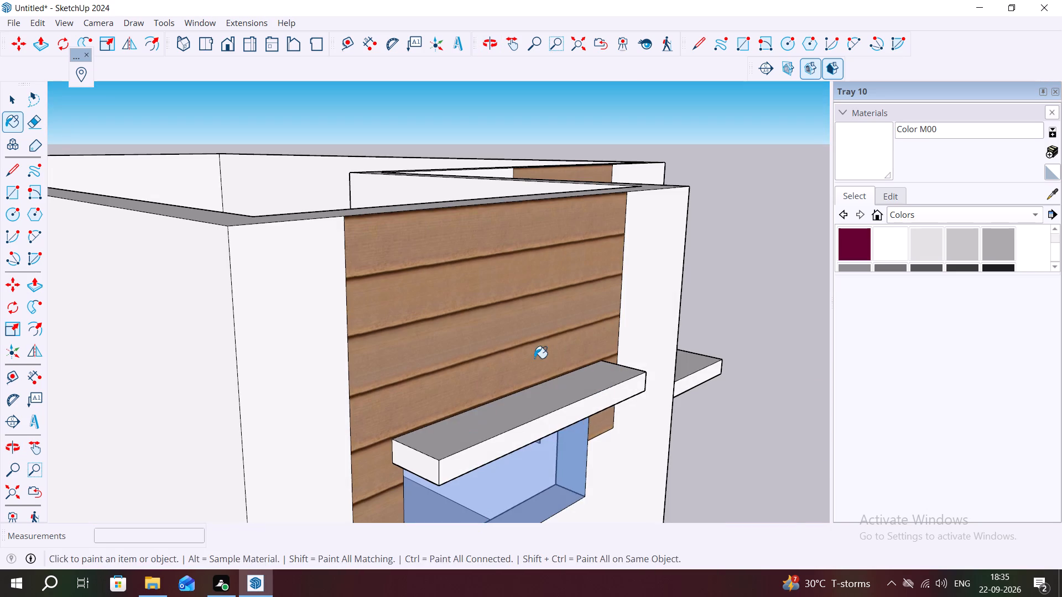
middle_drag(534, 420, 416, 443)
scroll(388, 431, down, 6)
middle_drag(584, 435, 393, 421)
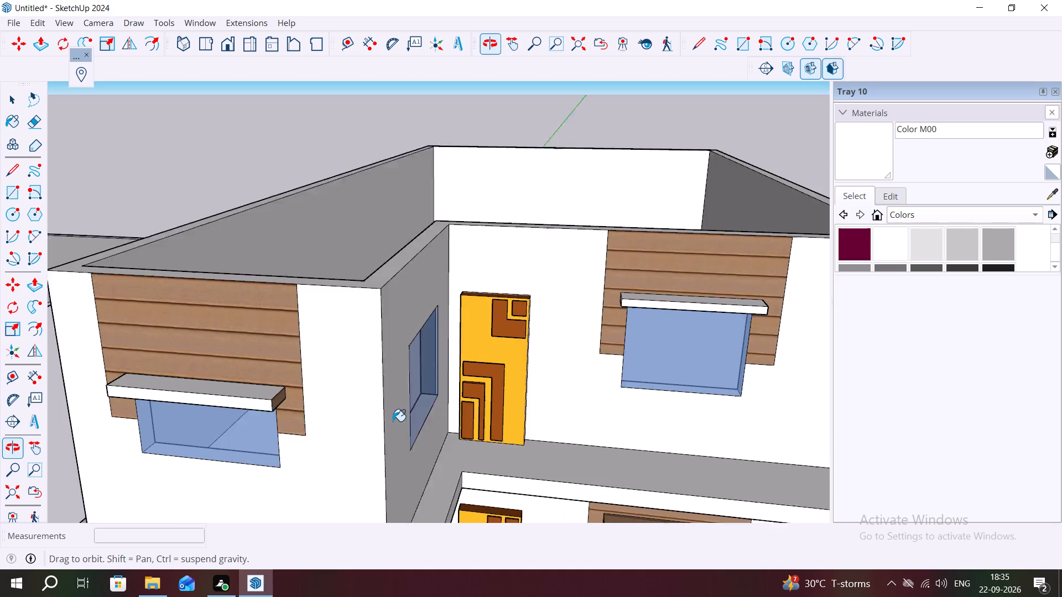
Paint the end face of the projecting block's upper-floor window shade nearest the door with Color M00.
scroll(343, 406, up, 9)
click(204, 395)
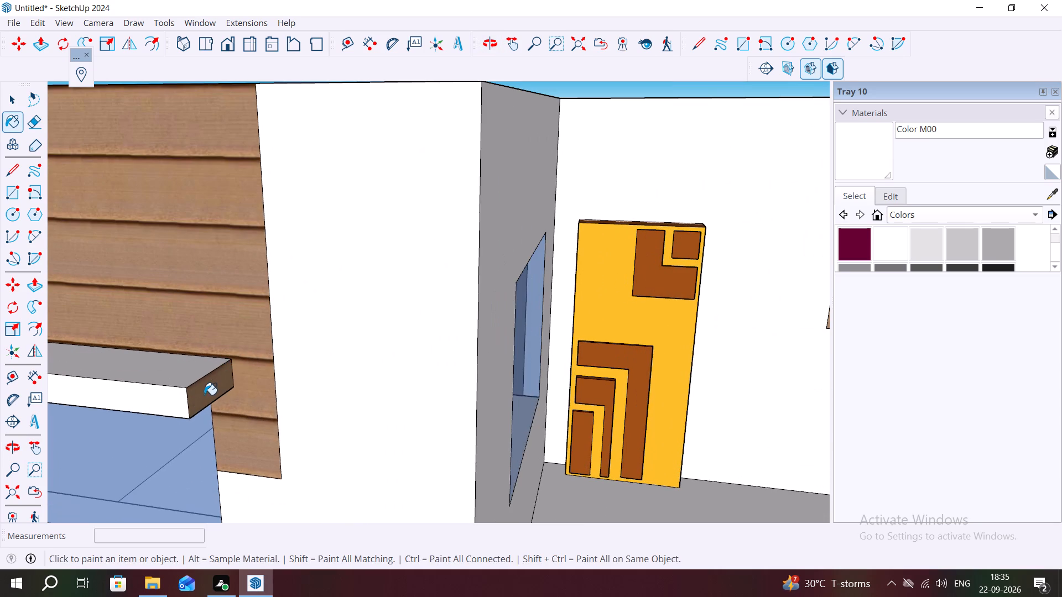
Paint the front and top faces of the shade above the projecting block's ground-floor window with Color M00.
scroll(617, 430, down, 9)
scroll(514, 429, down, 2)
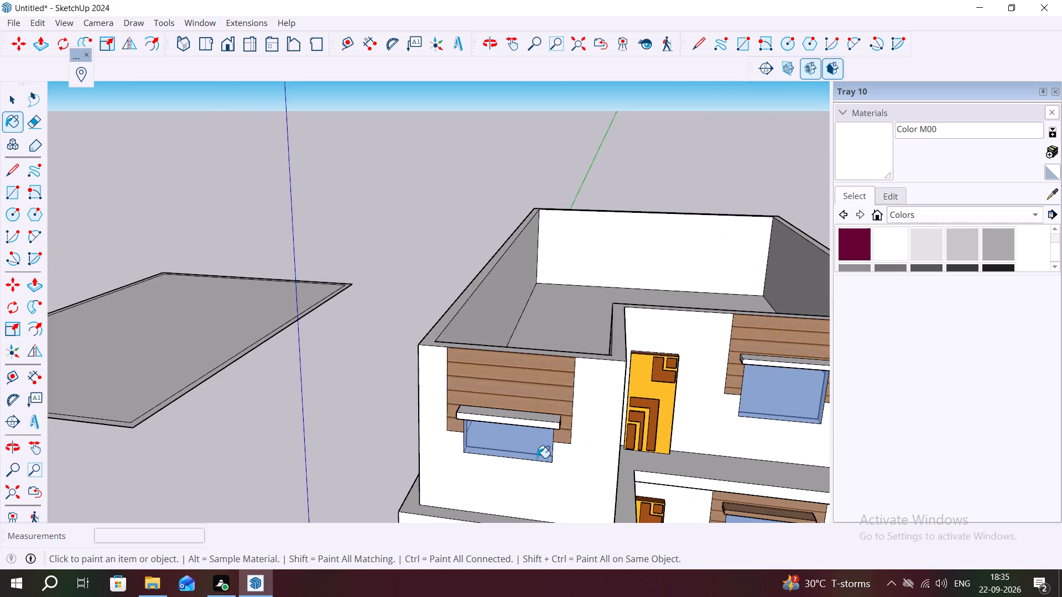
middle_drag(538, 457, 611, 388)
scroll(629, 420, down, 12)
scroll(458, 416, down, 3)
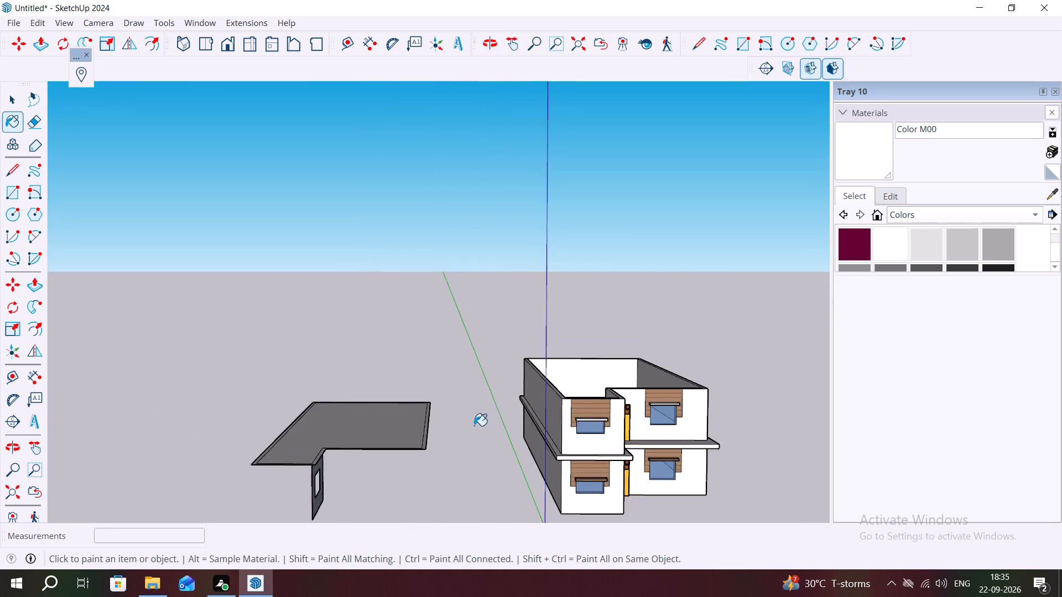
scroll(566, 498, up, 7)
middle_drag(564, 498, 580, 449)
scroll(580, 449, up, 3)
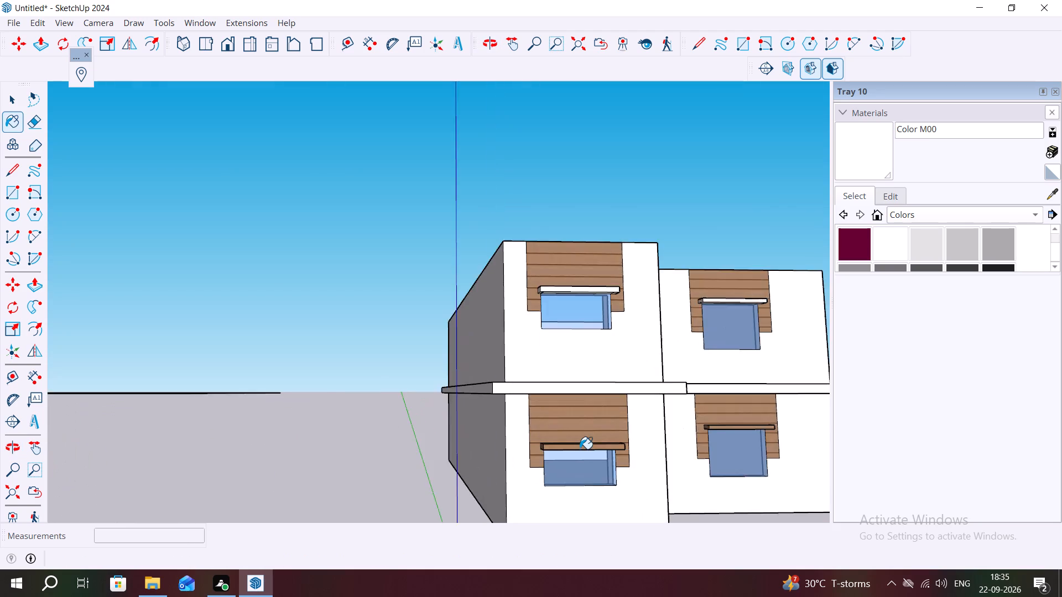
scroll(580, 449, up, 8)
click(597, 433)
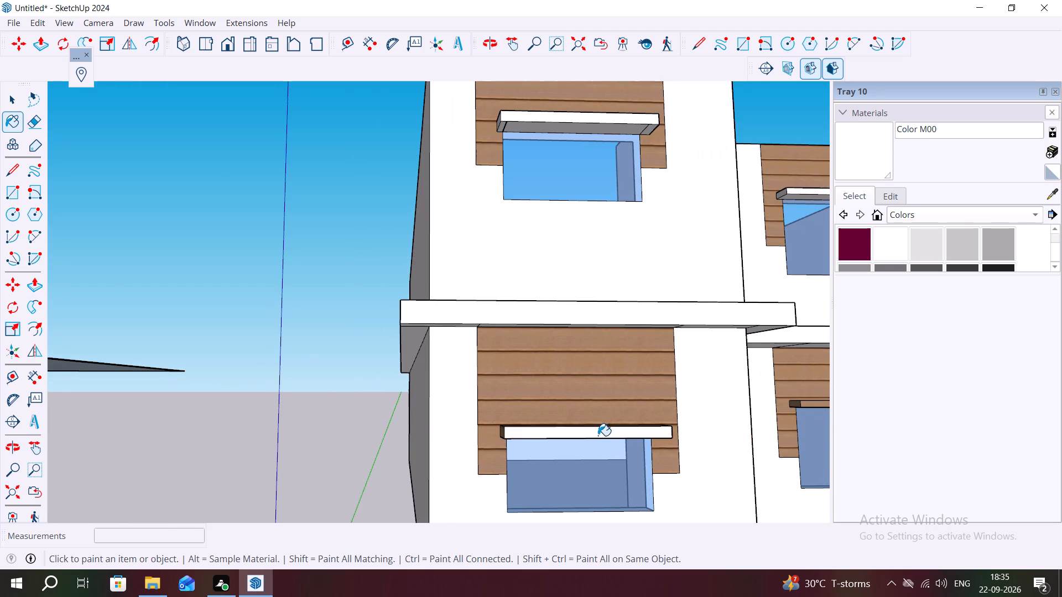
middle_drag(601, 432, 631, 514)
scroll(612, 464, up, 6)
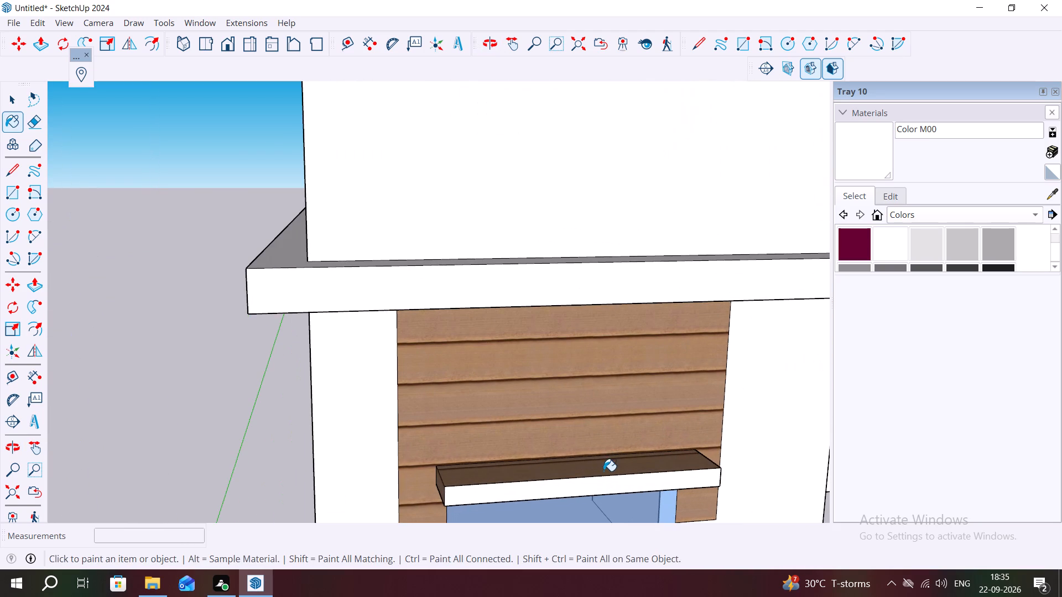
click(603, 471)
Paint both end faces of the projecting block's ground-floor window shade with Color M00.
middle_drag(517, 488, 637, 457)
scroll(609, 443, up, 3)
click(624, 438)
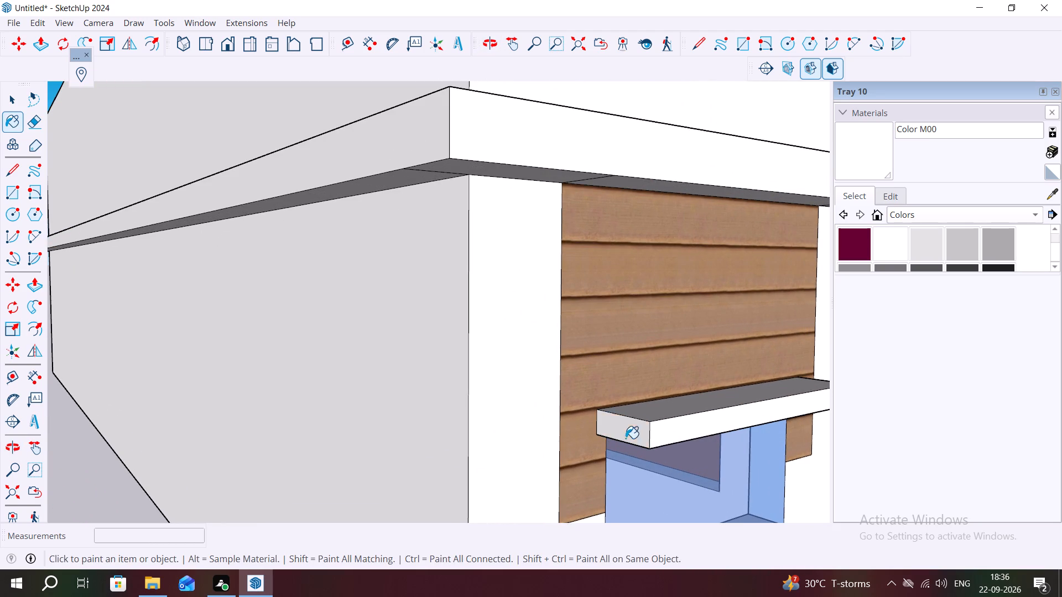
scroll(674, 470, down, 2)
middle_drag(710, 441, 622, 448)
scroll(324, 406, down, 3)
scroll(271, 389, down, 4)
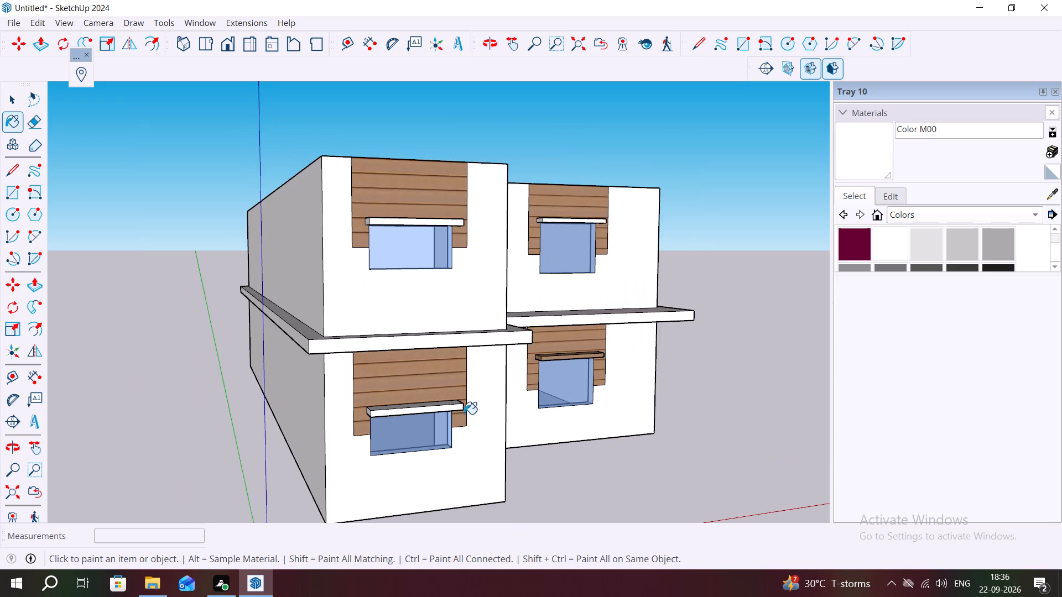
middle_drag(466, 414, 391, 434)
scroll(422, 422, up, 6)
middle_drag(422, 421, 340, 441)
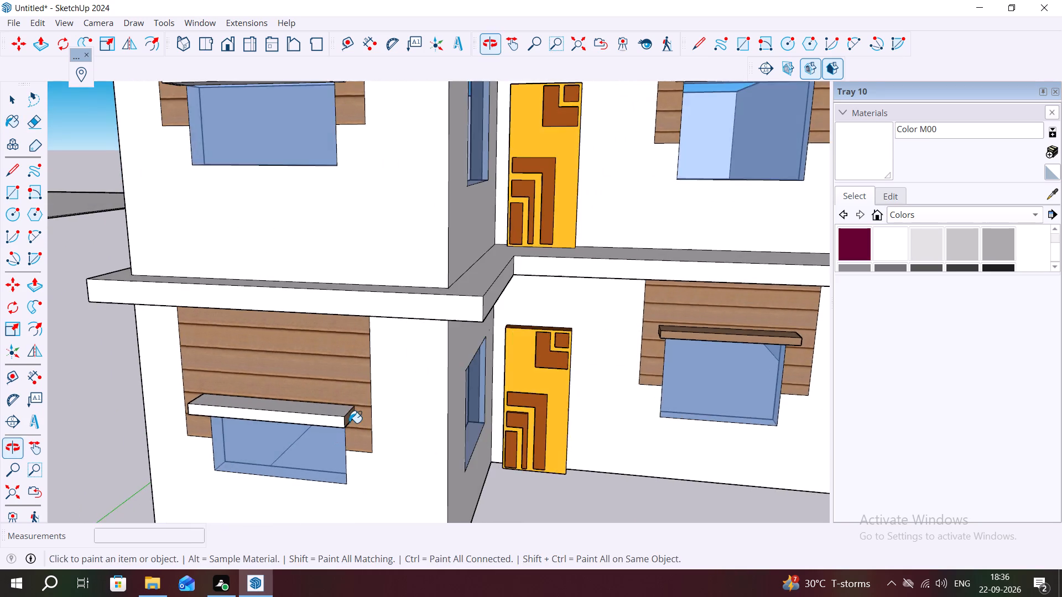
scroll(357, 417, up, 7)
click(346, 423)
Paint all underside sections of the projecting block's ground-floor window shade with Color M00.
middle_drag(291, 469, 333, 383)
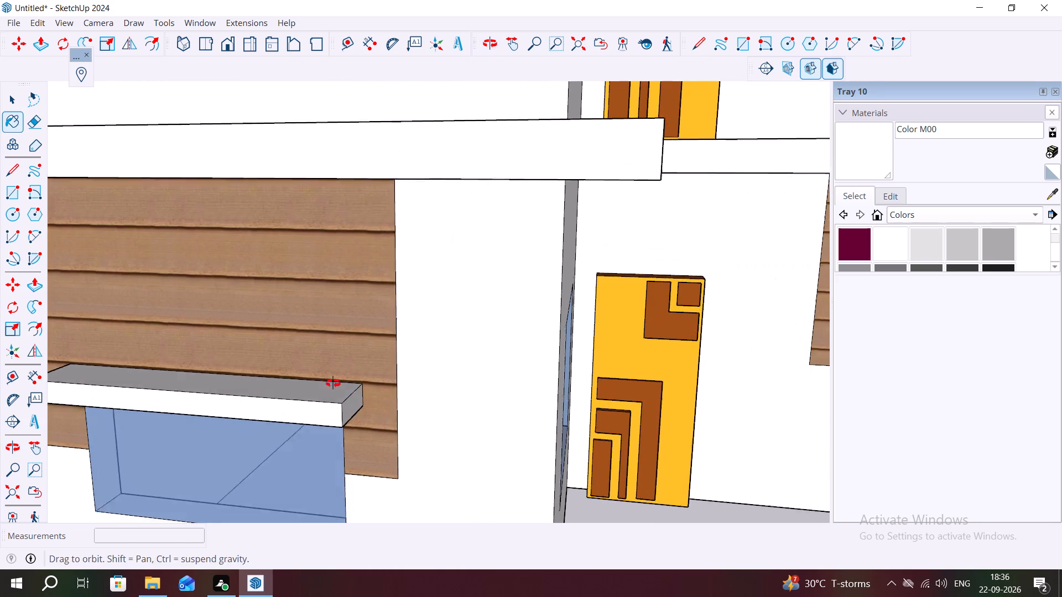
middle_drag(333, 383, 362, 341)
scroll(363, 244, up, 2)
click(377, 222)
scroll(475, 233, up, 3)
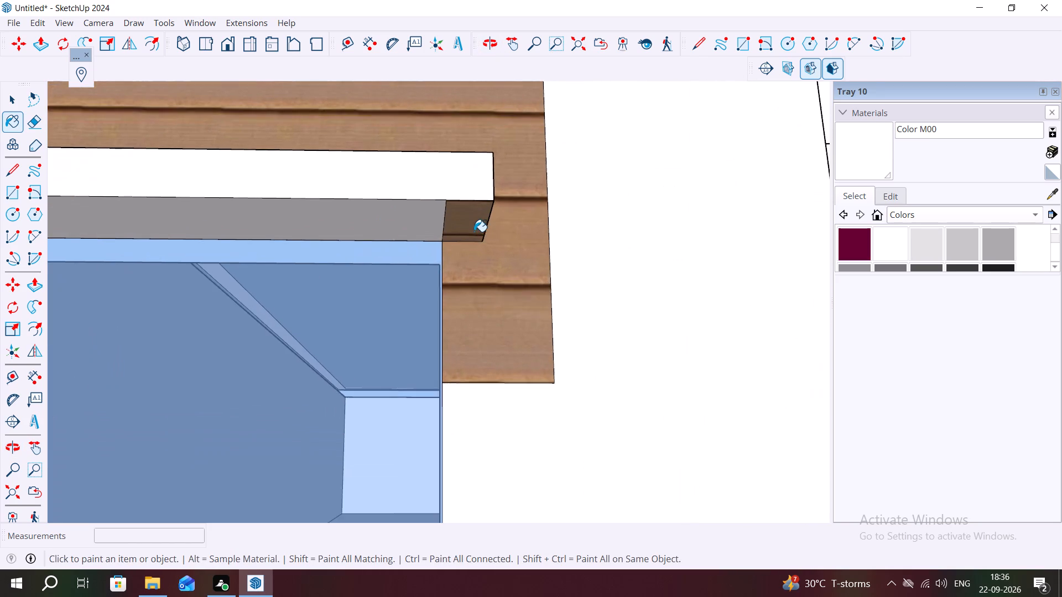
scroll(474, 232, up, 4)
click(467, 224)
scroll(572, 270, down, 3)
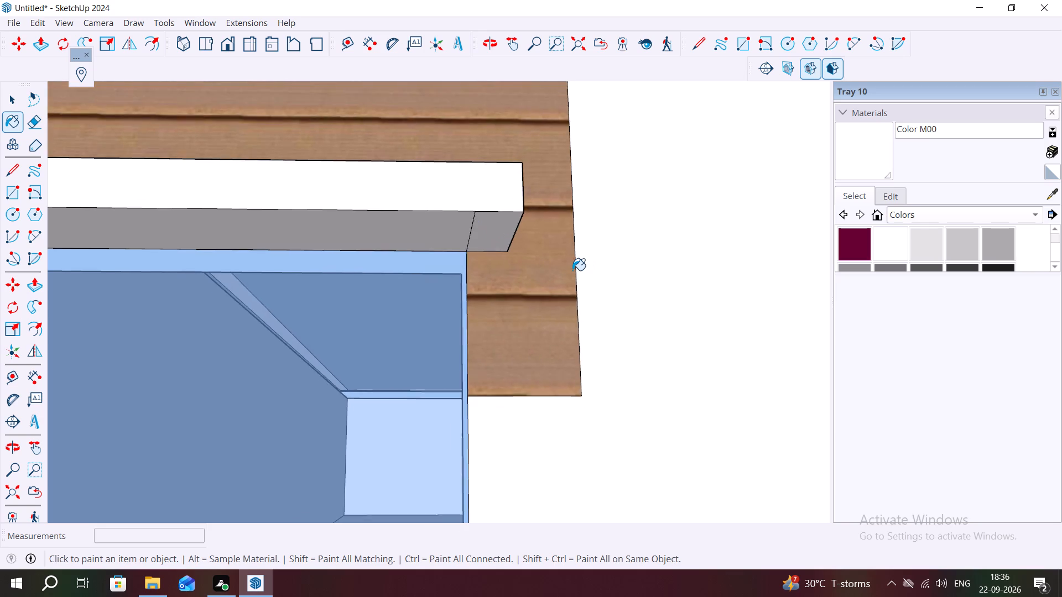
scroll(572, 270, down, 3)
scroll(382, 278, down, 3)
scroll(630, 301, down, 2)
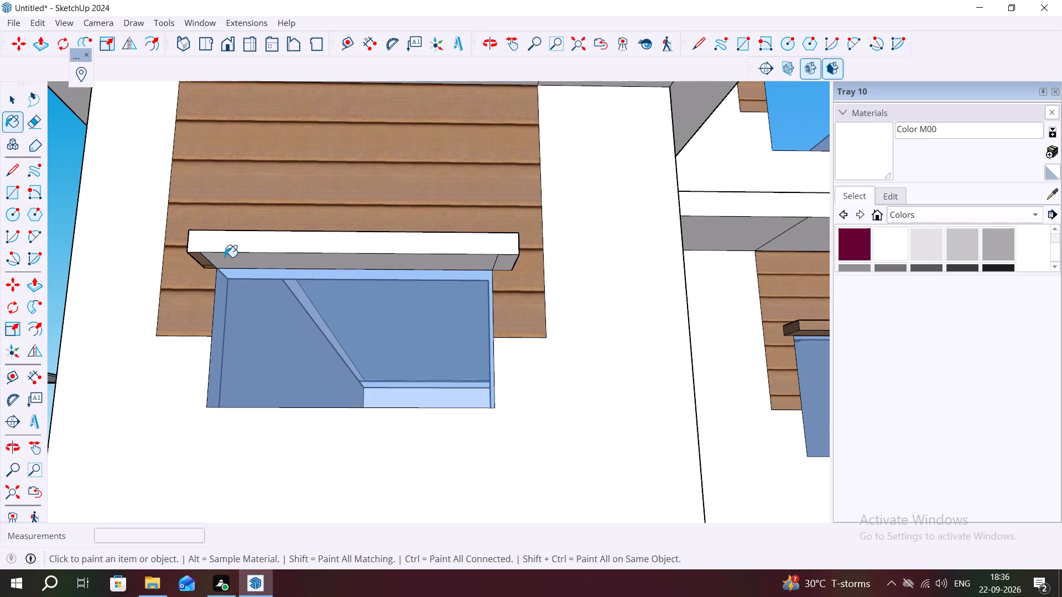
scroll(181, 256, up, 13)
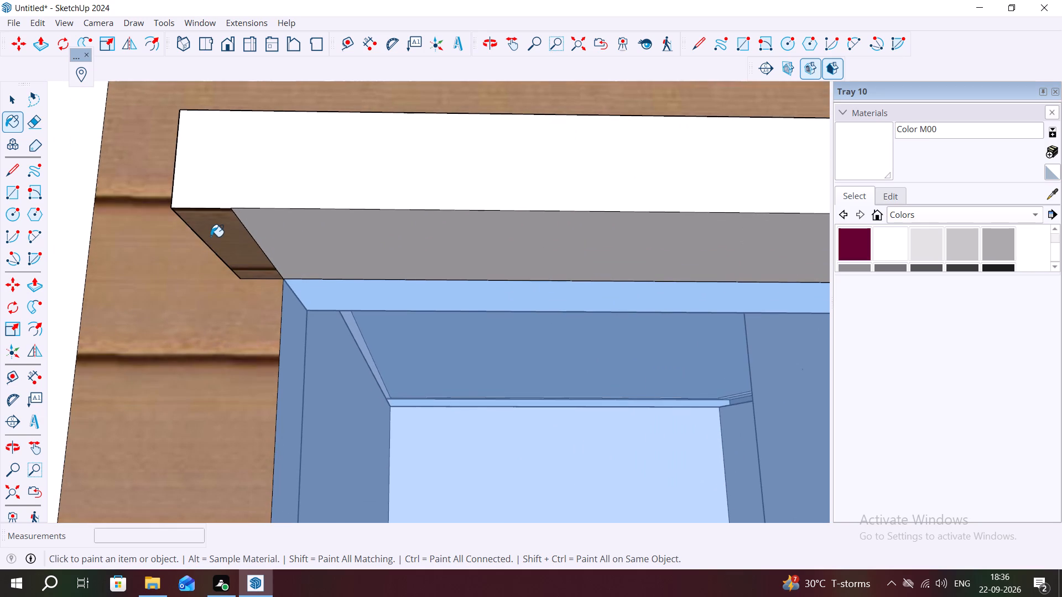
click(211, 237)
Paint the front face and underside of the recessed wall's ground-floor window shade with Color M00.
scroll(274, 290, down, 9)
scroll(617, 396, down, 5)
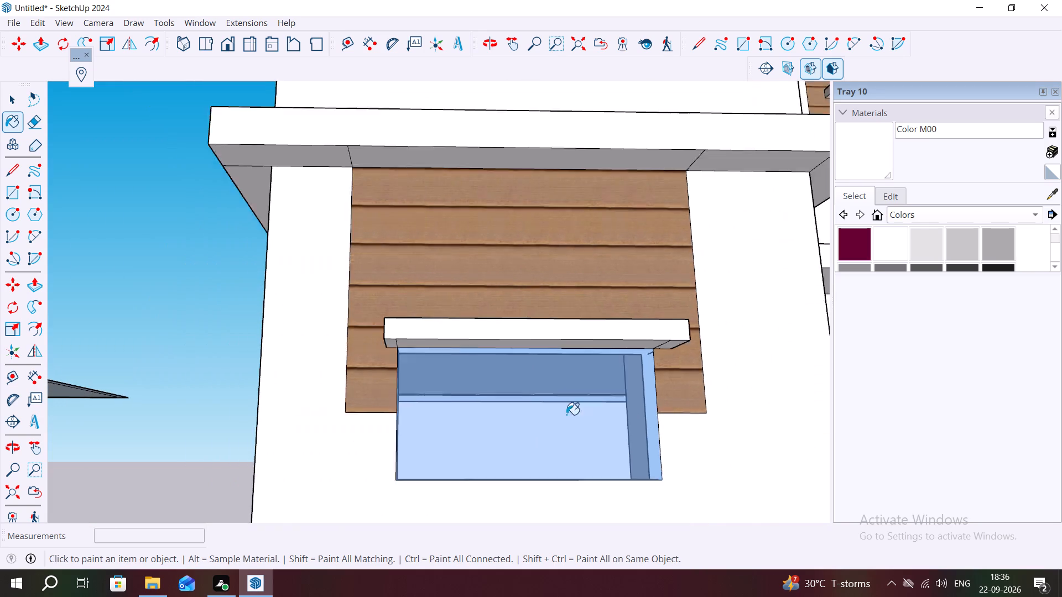
scroll(566, 415, down, 8)
scroll(579, 347, up, 9)
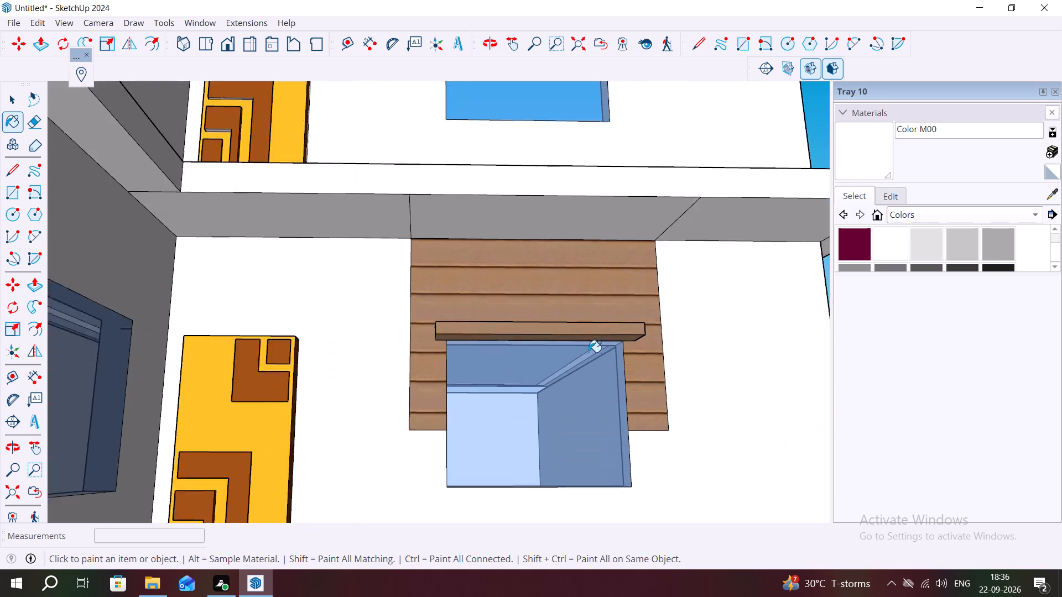
scroll(589, 352, up, 5)
click(582, 328)
middle_drag(556, 346, 572, 218)
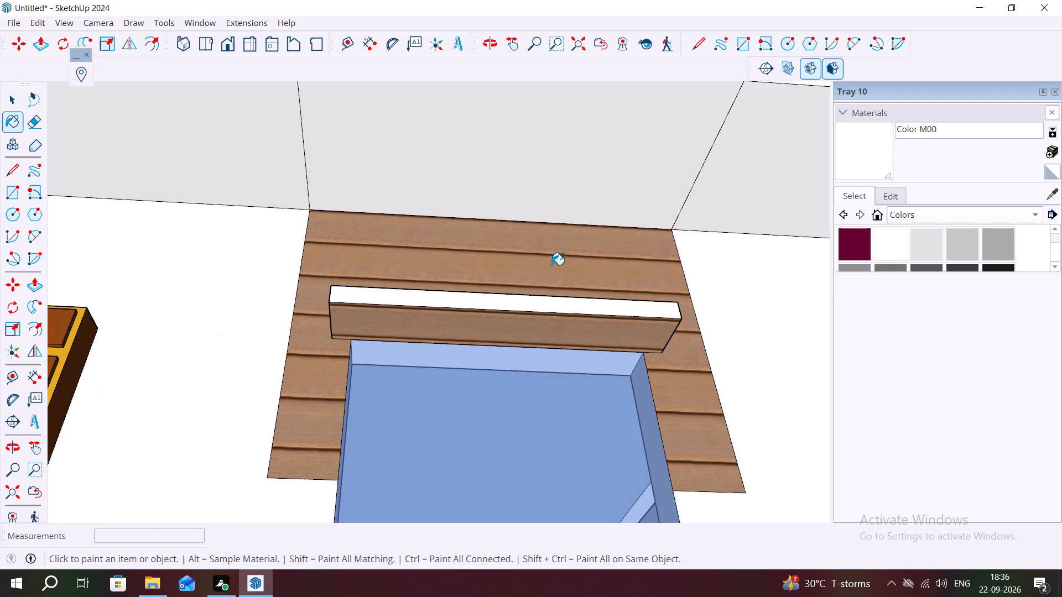
click(539, 332)
Paint the top face and the end face nearest the door of the recessed wall's ground-floor window shade with Color M00.
middle_drag(550, 283, 566, 430)
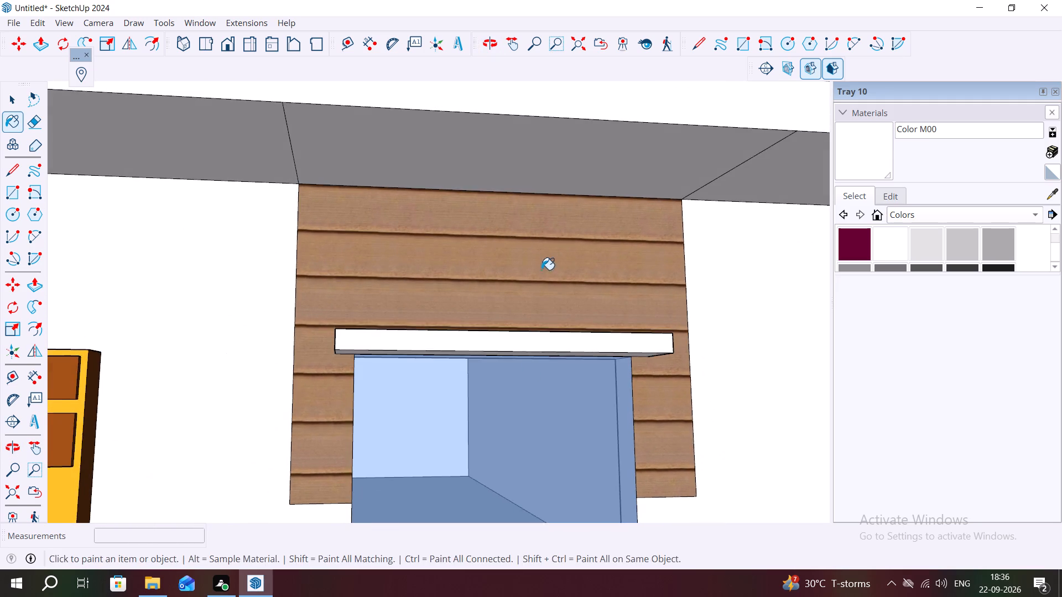
middle_drag(545, 282, 555, 421)
scroll(487, 312, up, 3)
click(491, 333)
middle_drag(482, 347, 573, 342)
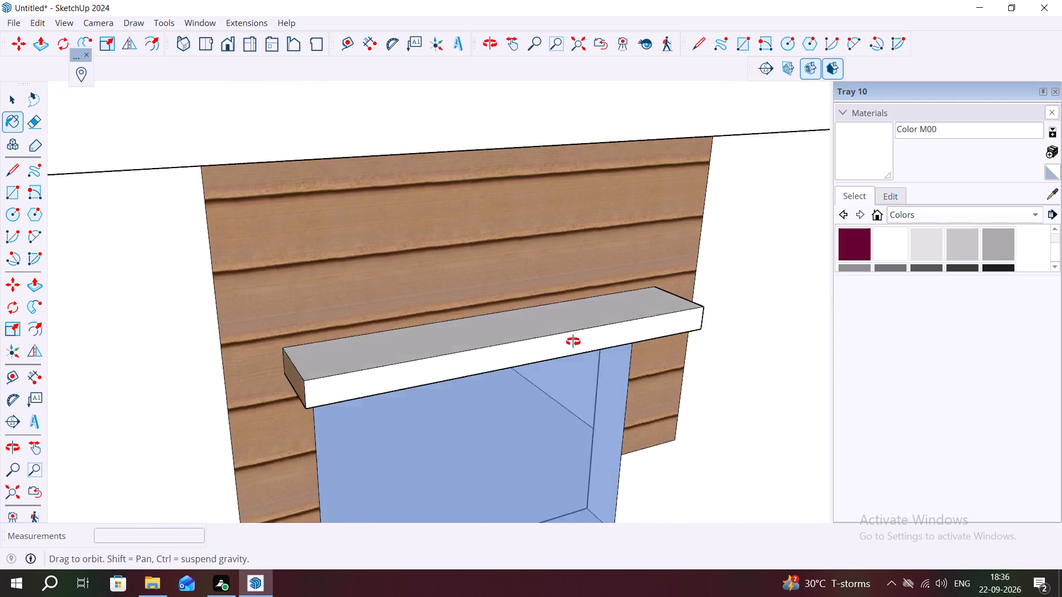
middle_drag(573, 342, 694, 325)
scroll(343, 403, up, 3)
click(371, 394)
Examine the window shades on both floors from below and above for any faces still left in wood.
scroll(436, 376, down, 8)
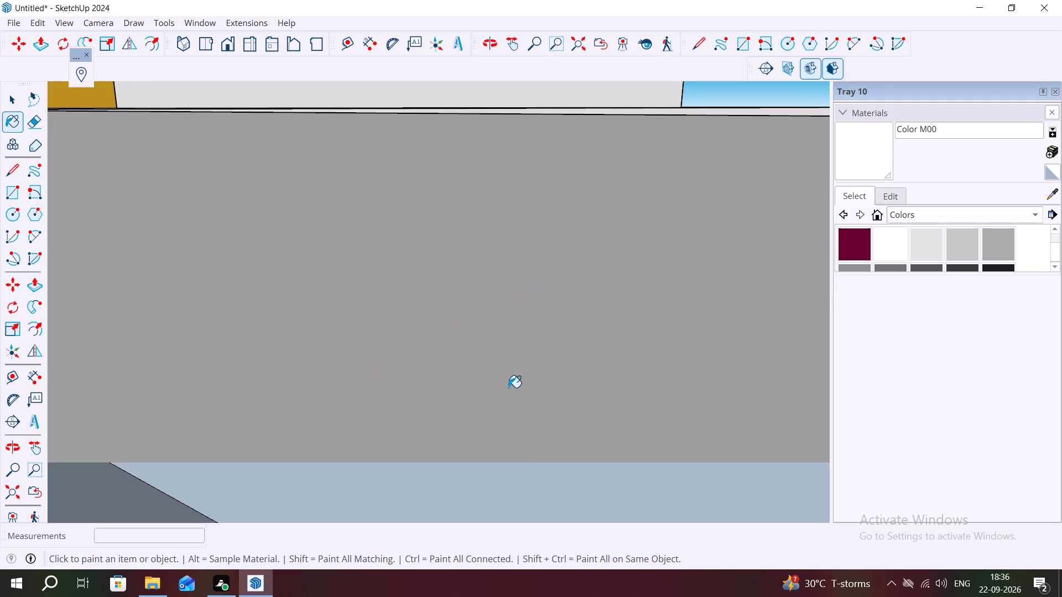
scroll(508, 387, down, 3)
scroll(577, 280, down, 3)
scroll(567, 343, down, 6)
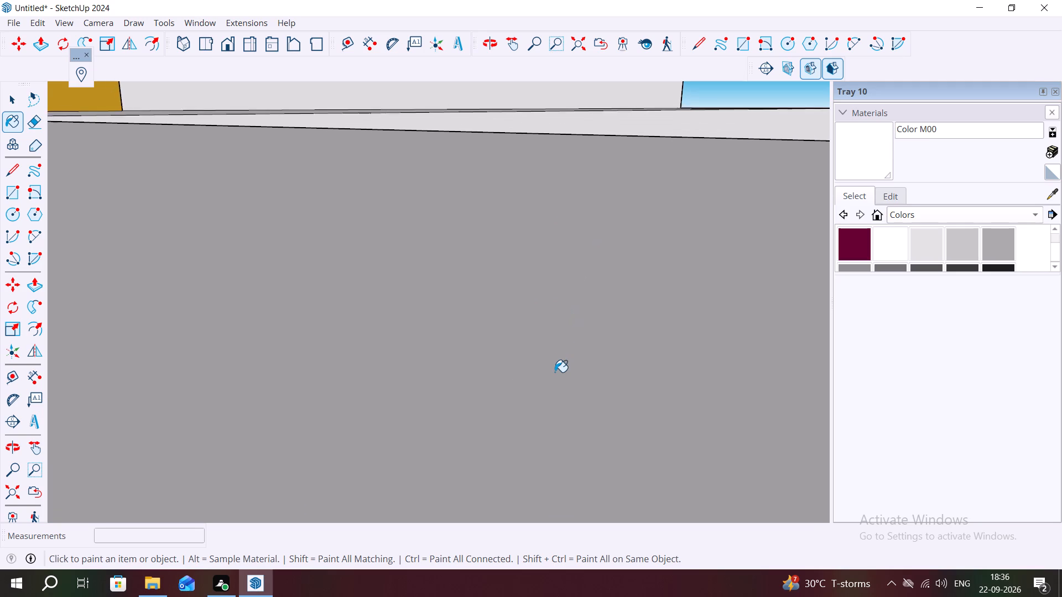
scroll(555, 372, down, 20)
scroll(555, 372, down, 6)
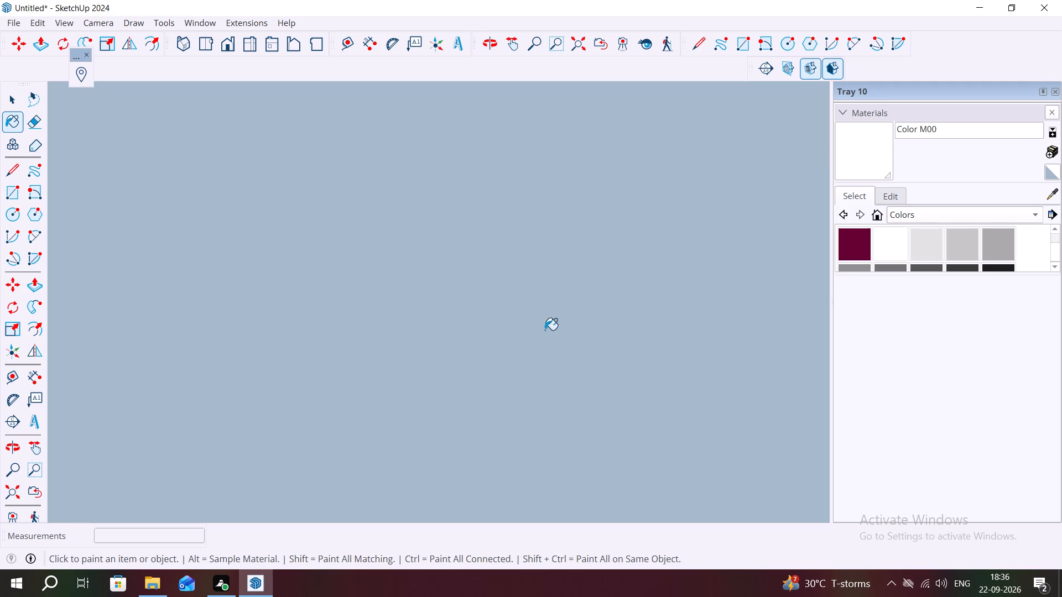
scroll(545, 330, down, 6)
scroll(475, 370, down, 2)
scroll(565, 390, down, 20)
scroll(563, 407, down, 10)
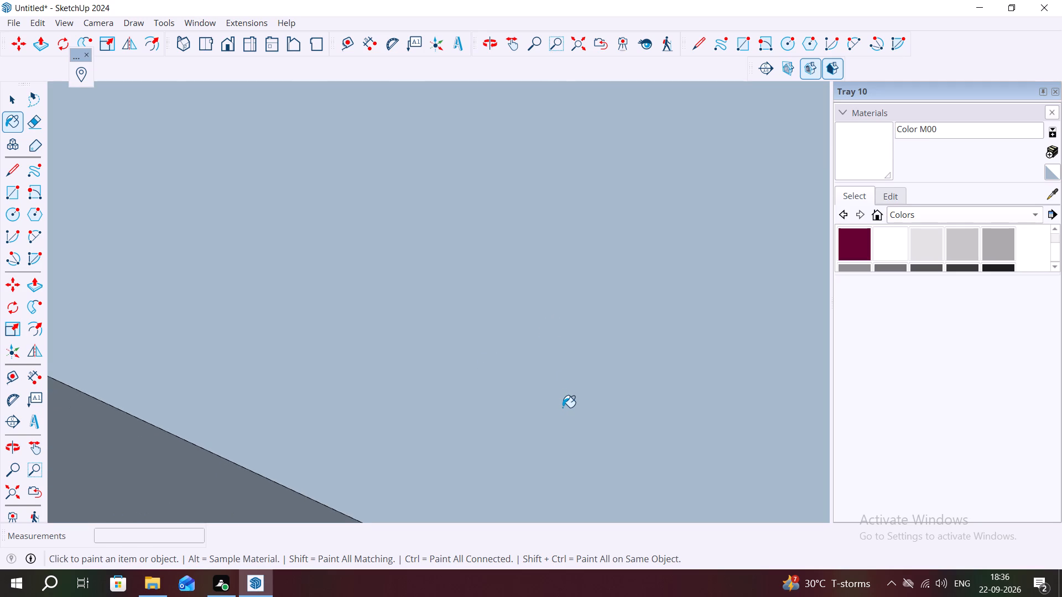
scroll(563, 407, down, 19)
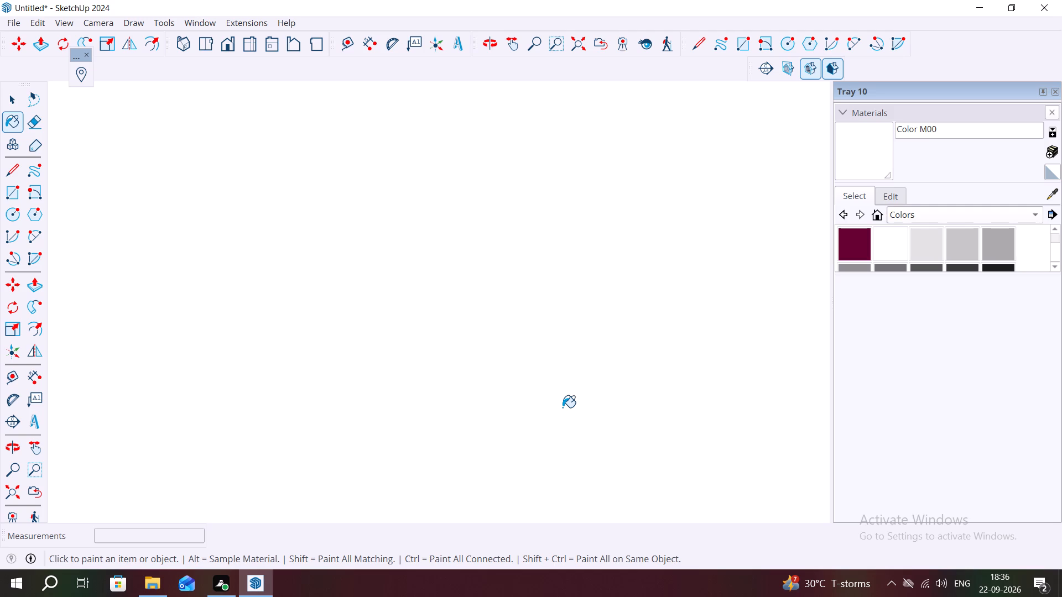
scroll(563, 407, down, 8)
scroll(455, 451, down, 14)
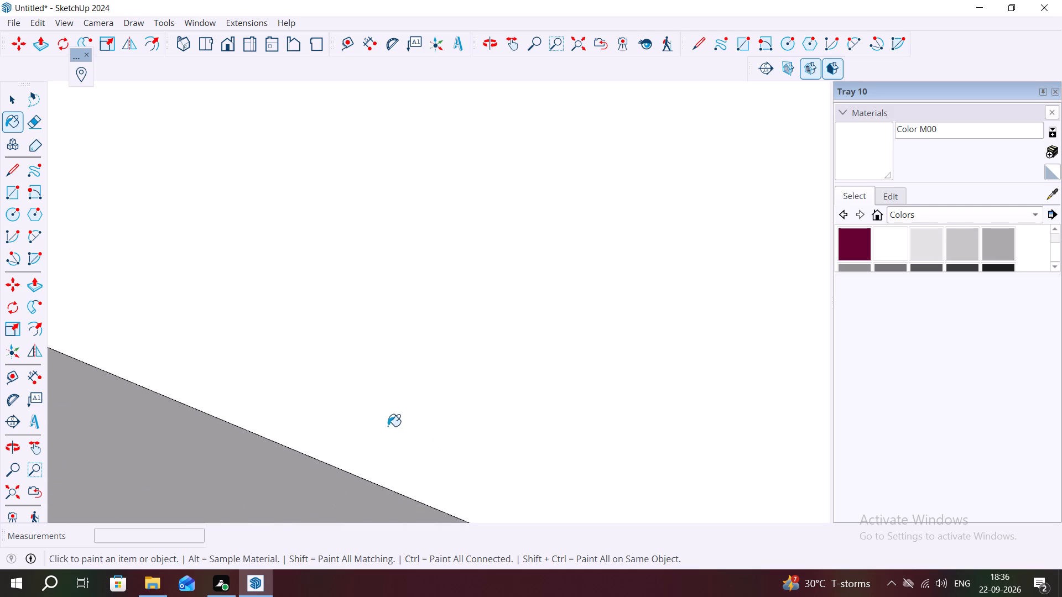
scroll(388, 426, down, 16)
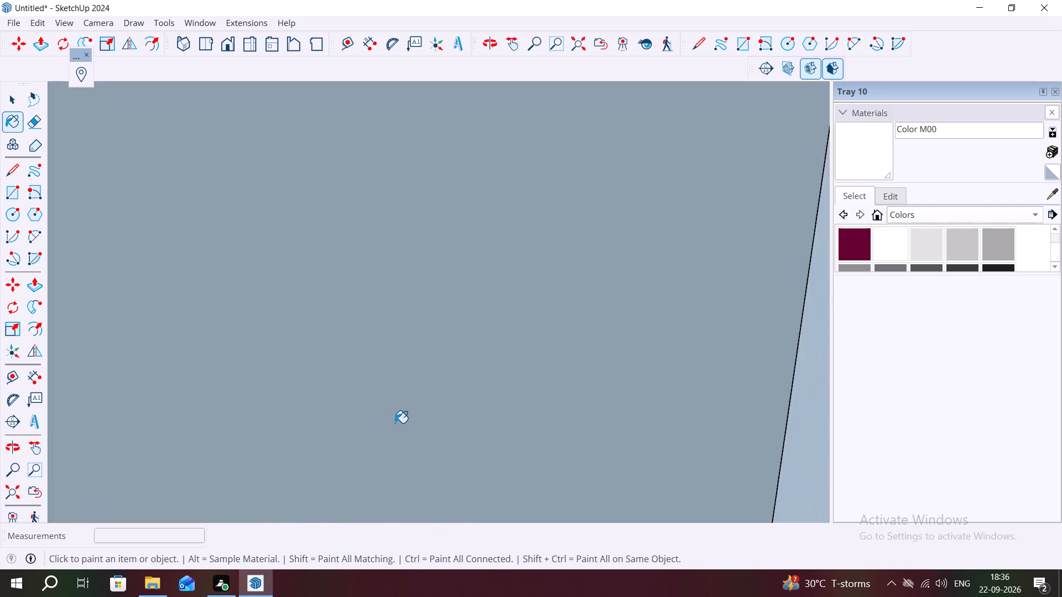
scroll(395, 423, down, 5)
scroll(396, 422, down, 16)
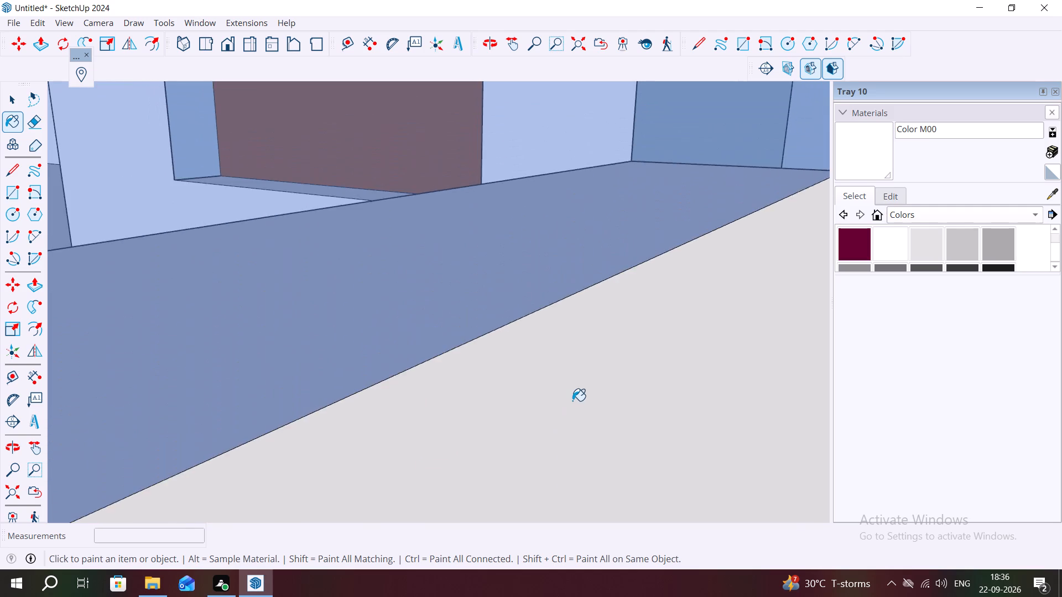
scroll(572, 401, down, 19)
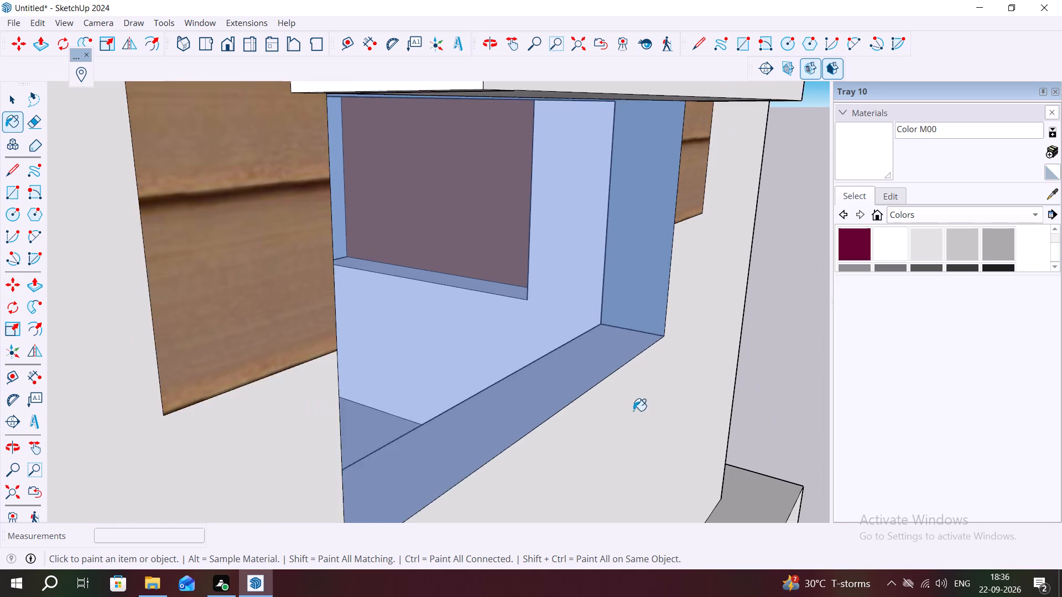
scroll(633, 411, down, 7)
middle_drag(656, 410, 497, 377)
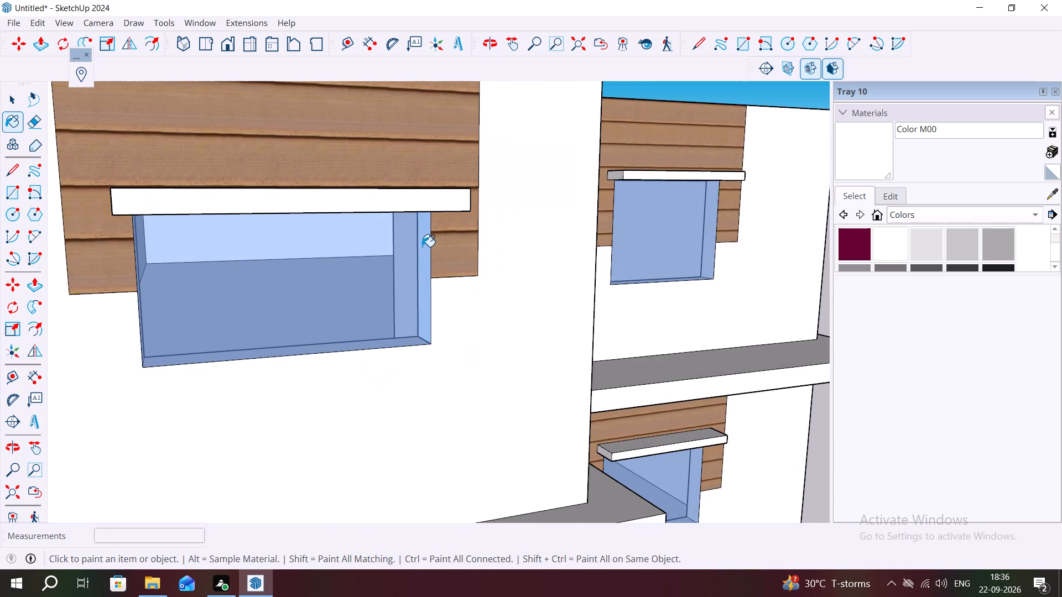
middle_drag(620, 420, 594, 260)
scroll(591, 404, down, 1)
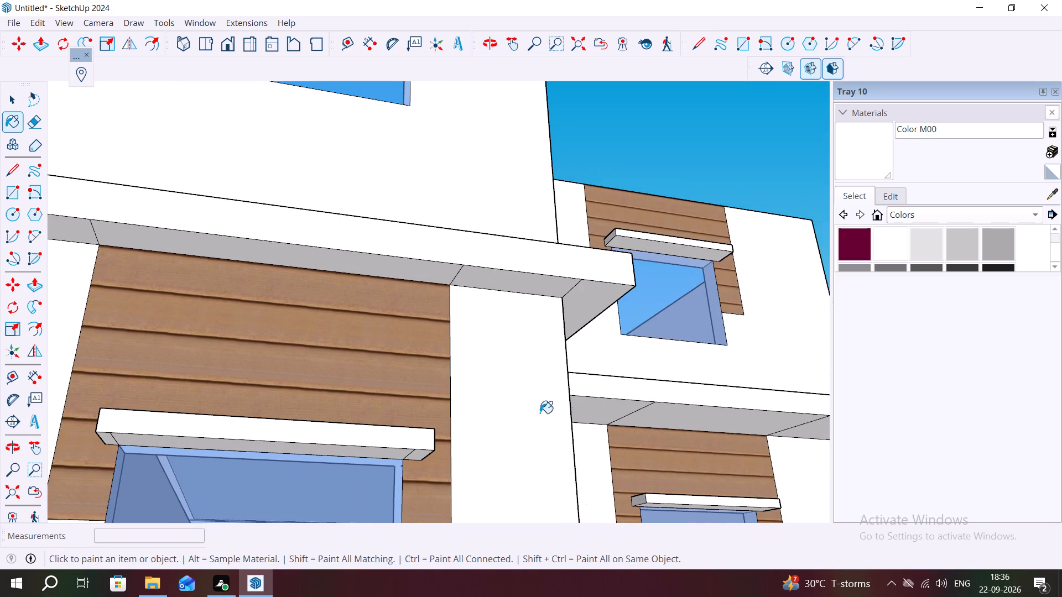
middle_drag(532, 420, 513, 337)
scroll(478, 383, down, 8)
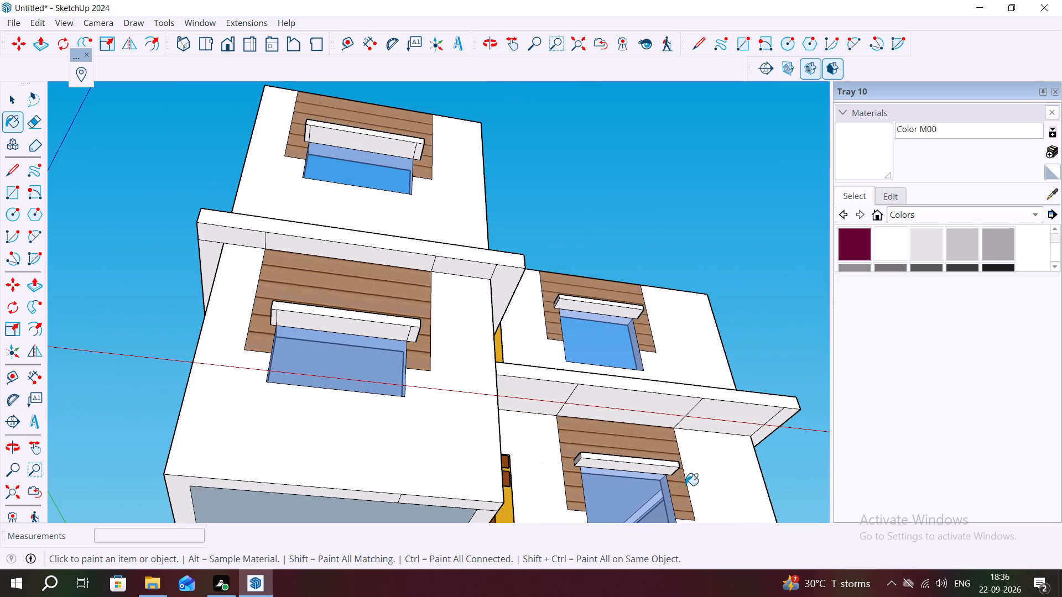
middle_drag(652, 489, 621, 461)
scroll(600, 463, up, 3)
middle_drag(601, 458, 556, 478)
scroll(514, 468, down, 3)
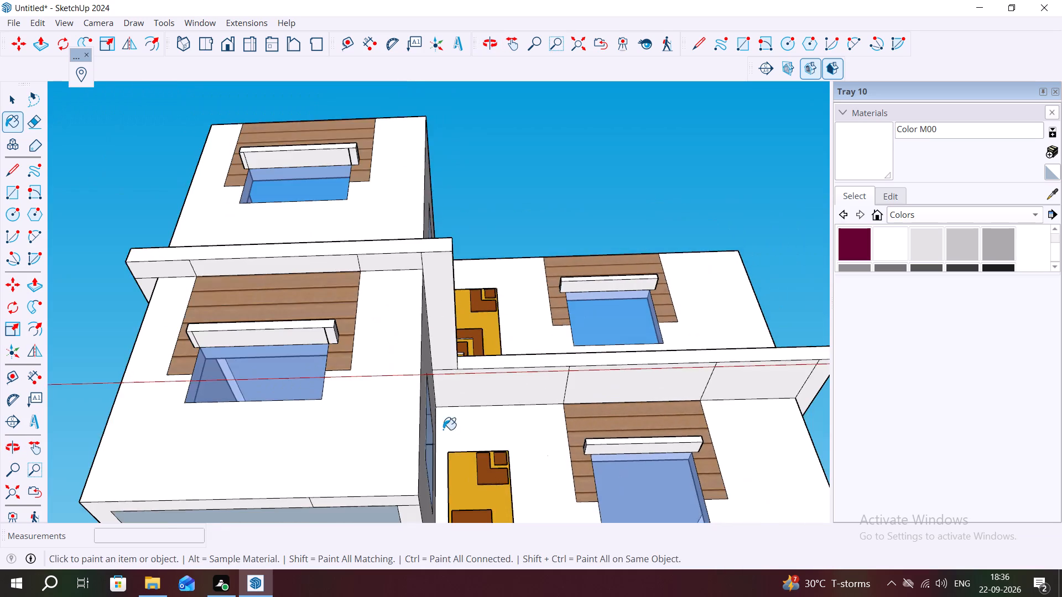
scroll(443, 430, down, 3)
middle_drag(392, 427, 391, 507)
scroll(532, 404, down, 3)
scroll(578, 453, up, 6)
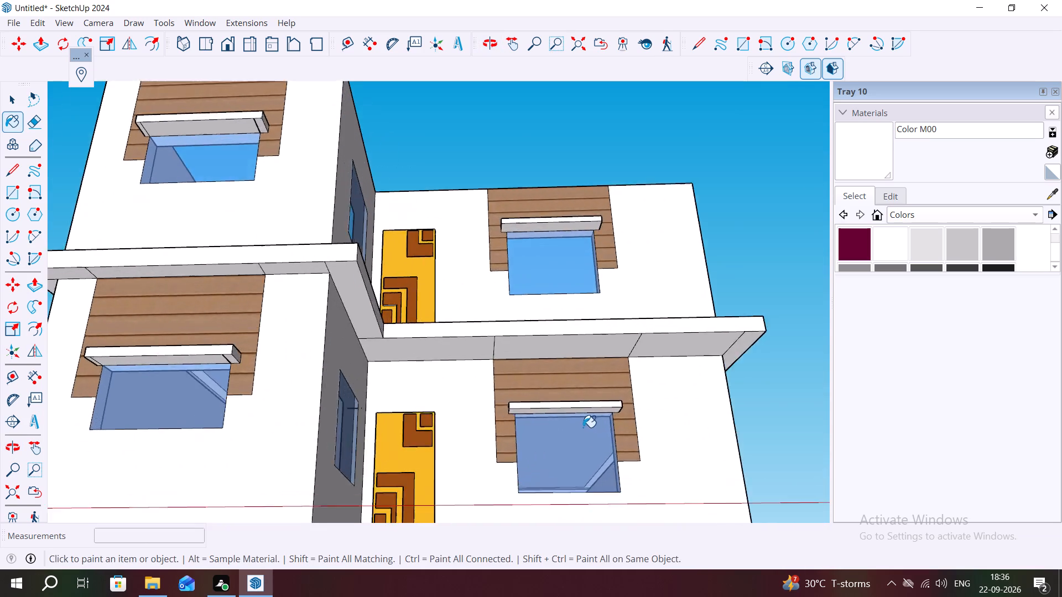
middle_drag(586, 430, 584, 517)
middle_drag(609, 376, 563, 469)
scroll(597, 371, up, 6)
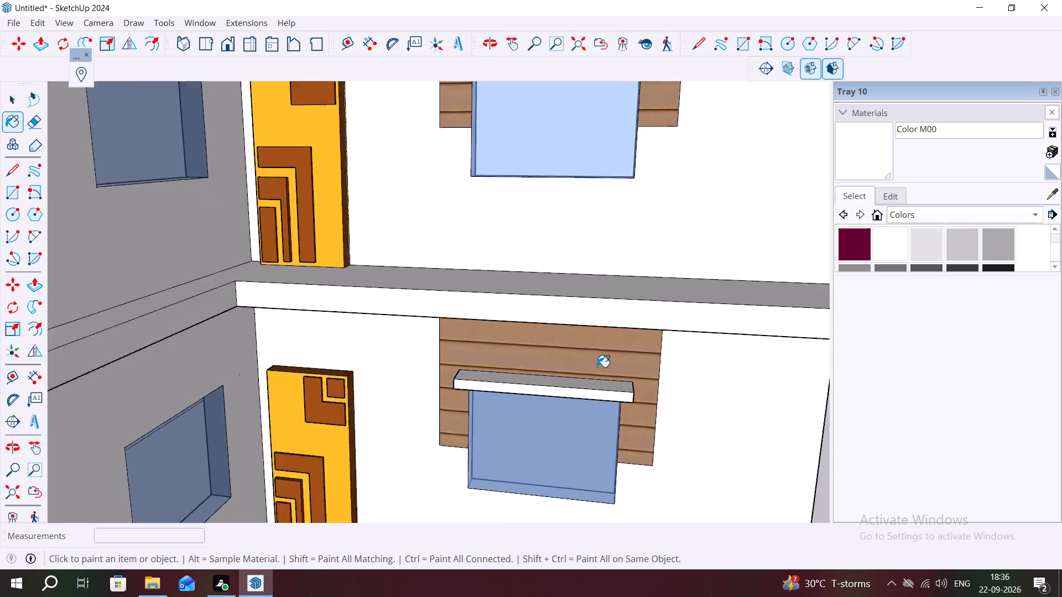
Paint the end face farthest from the door on the recessed wall's ground-floor window shade with Color M00.
scroll(597, 367, up, 1)
middle_drag(633, 396, 555, 378)
scroll(641, 438, up, 9)
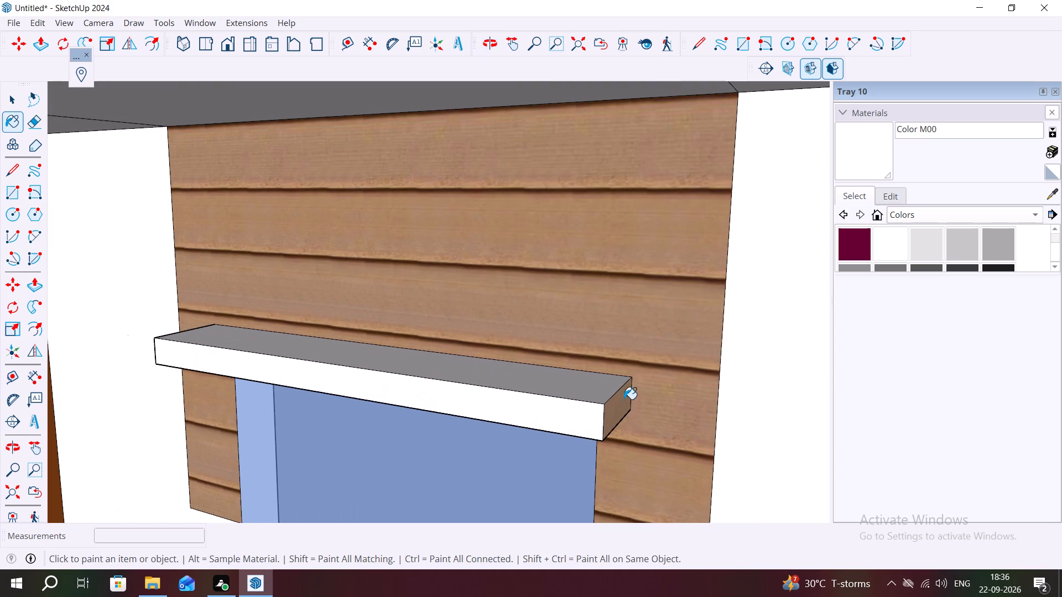
click(612, 415)
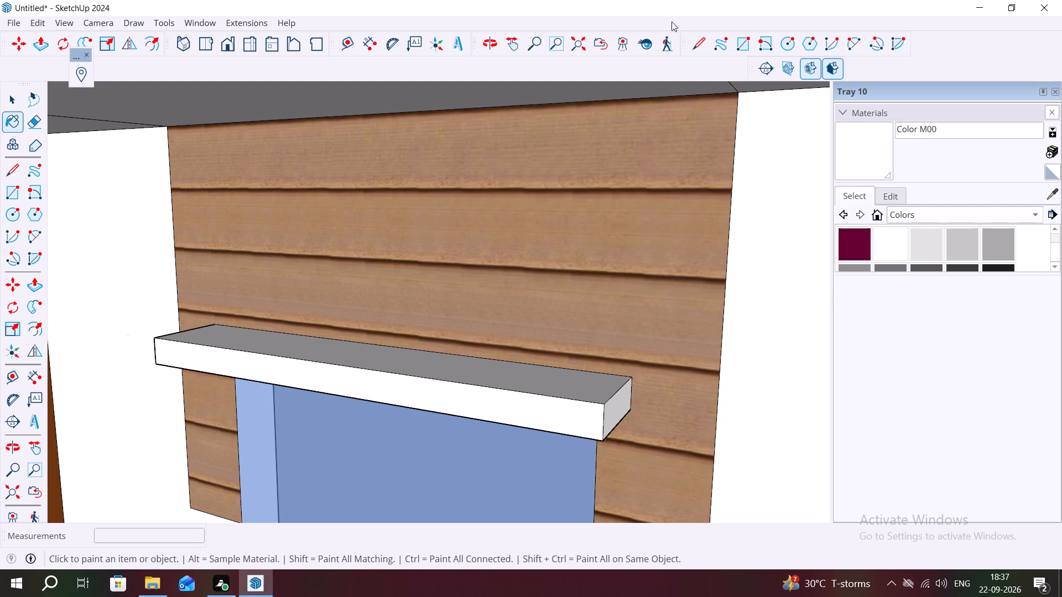
scroll(483, 281, down, 6)
middle_drag(426, 355, 688, 170)
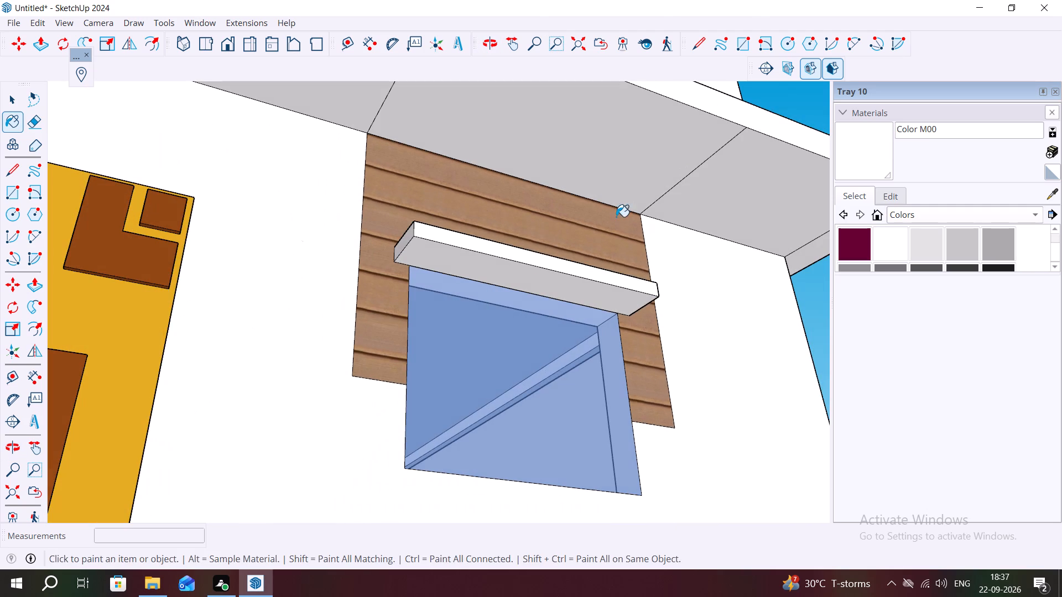
middle_drag(532, 288, 526, 291)
key(Escape)
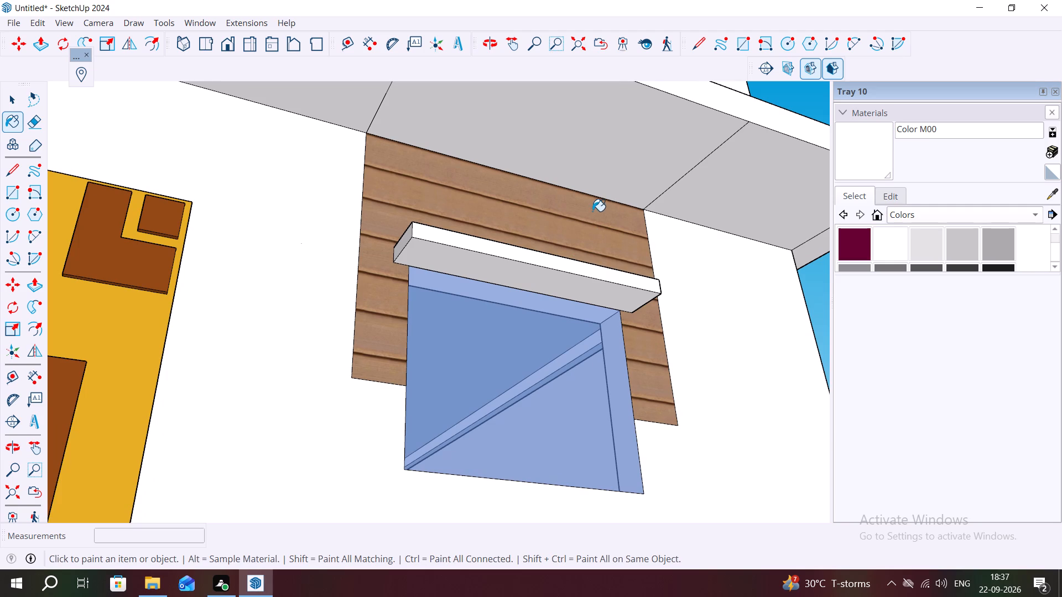
Erase the two dividing lines beside the wood cladding on the slab underside above the recessed wall's ground-floor window.
key(space)
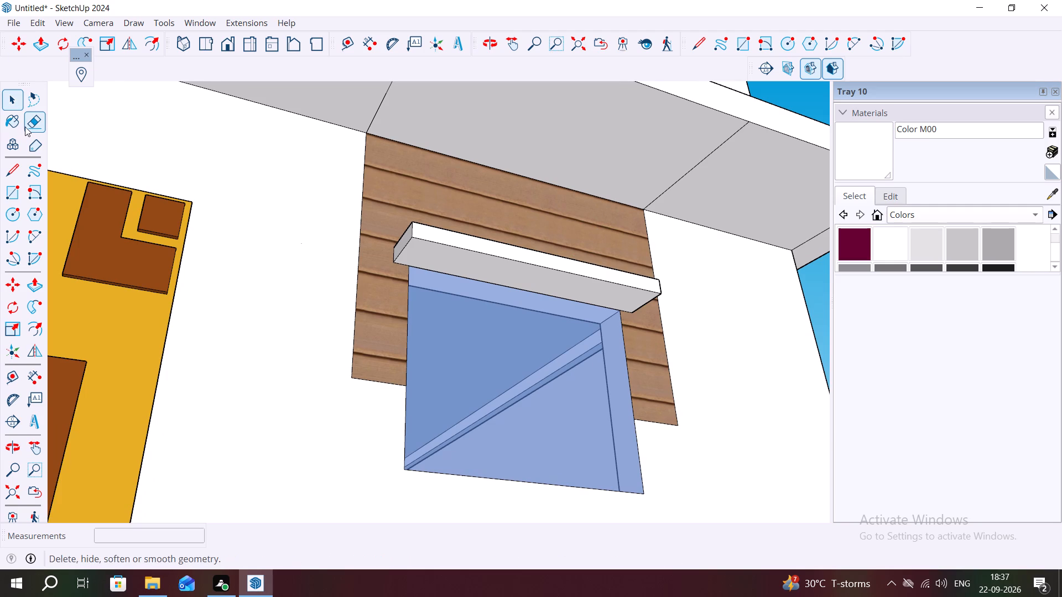
click(35, 112)
scroll(478, 181, down, 2)
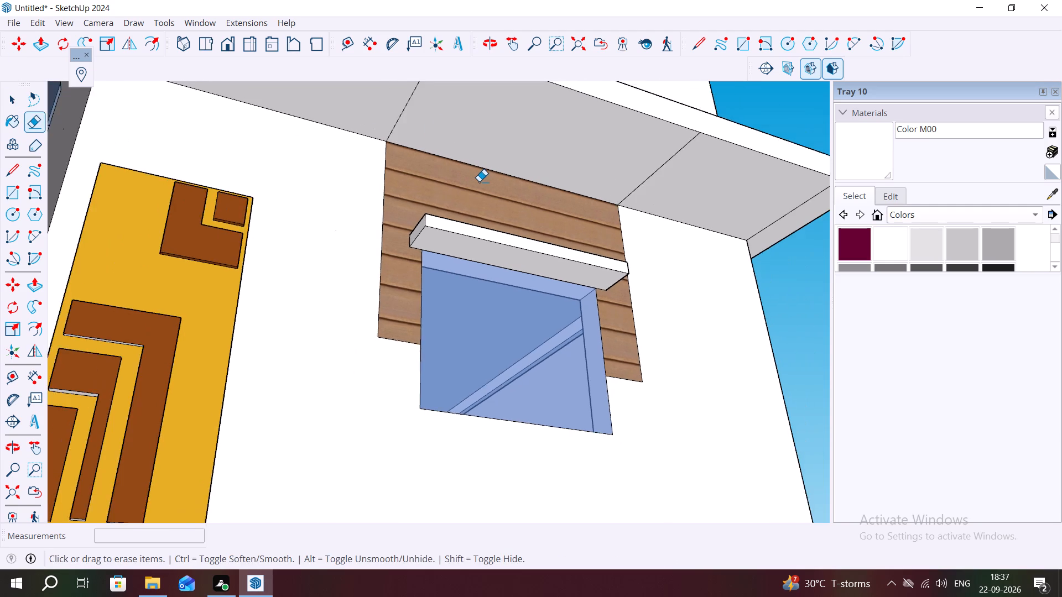
scroll(479, 181, down, 3)
click(432, 112)
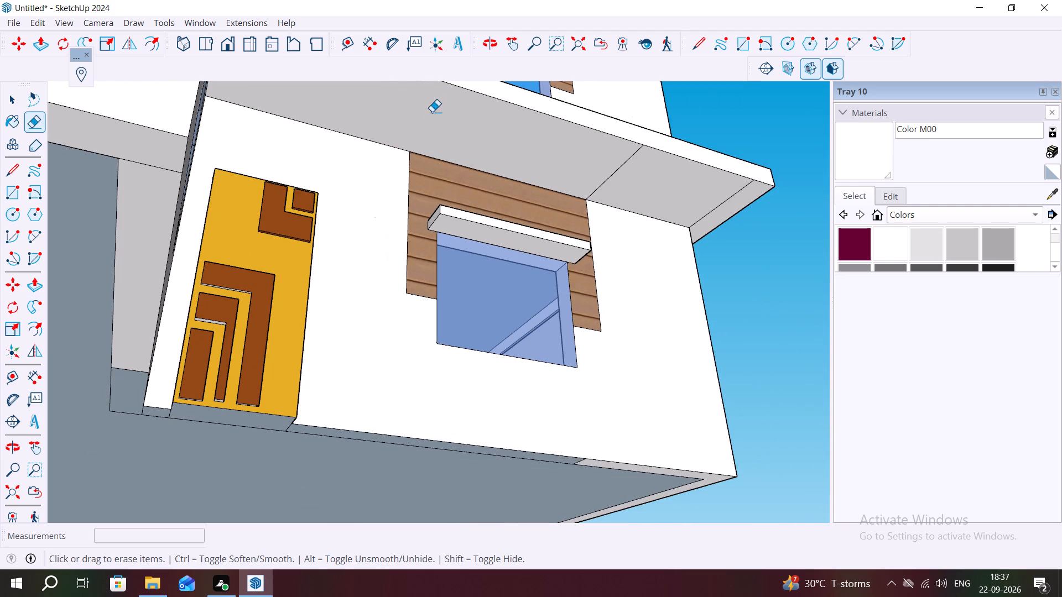
click(629, 160)
Erase the leftover dividing line near the outer corner of the slab underside above the recessed ground-floor wall.
middle_drag(862, 231, 689, 251)
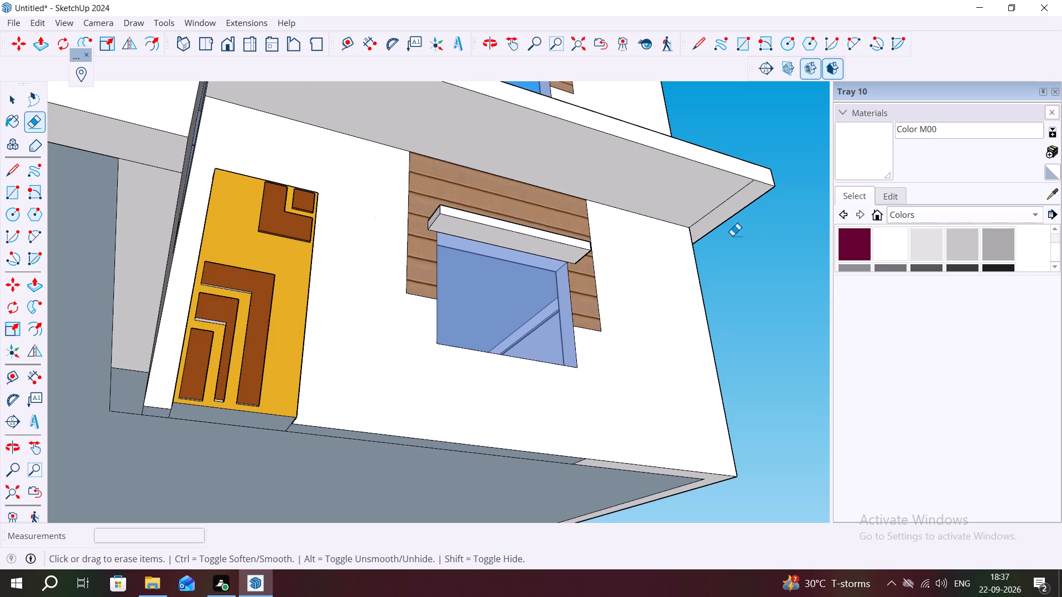
scroll(749, 244, down, 2)
middle_drag(745, 251, 595, 250)
scroll(869, 102, up, 3)
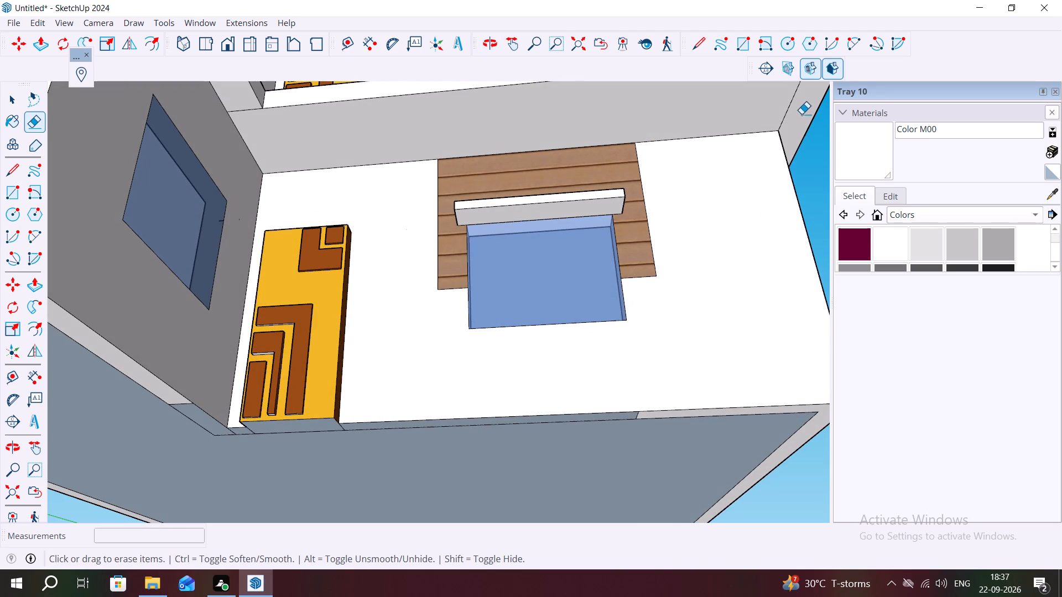
middle_drag(797, 124, 768, 226)
scroll(743, 204, down, 5)
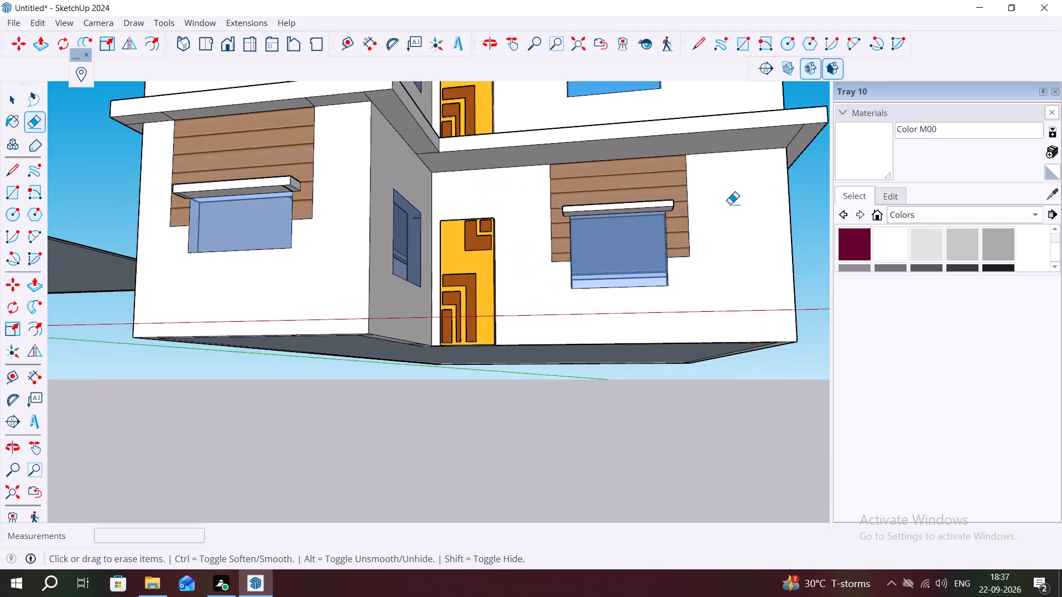
scroll(730, 204, down, 4)
scroll(791, 144, up, 15)
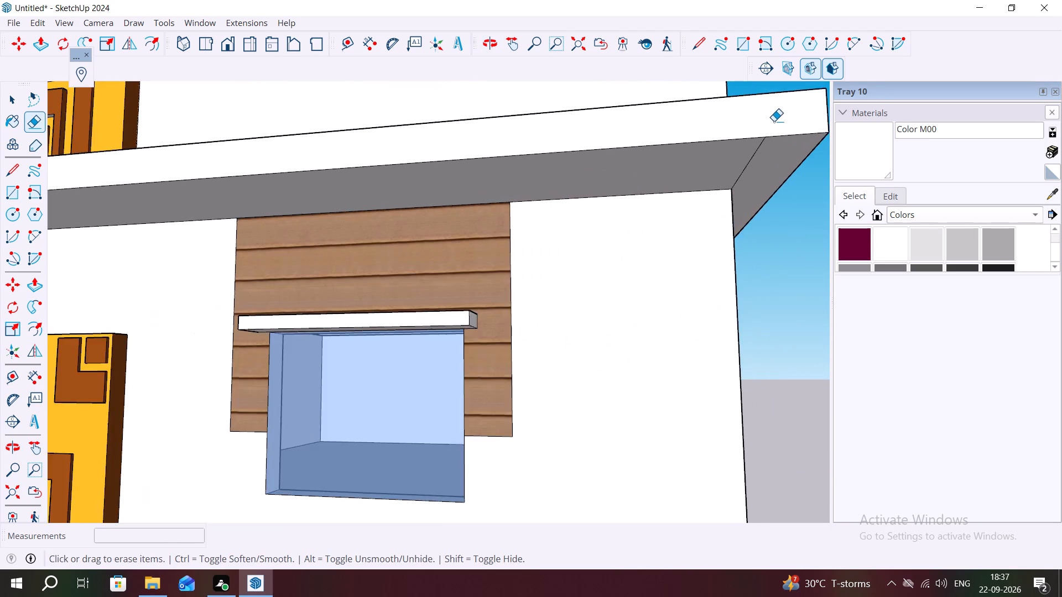
scroll(774, 121, up, 3)
click(751, 162)
scroll(752, 174, down, 4)
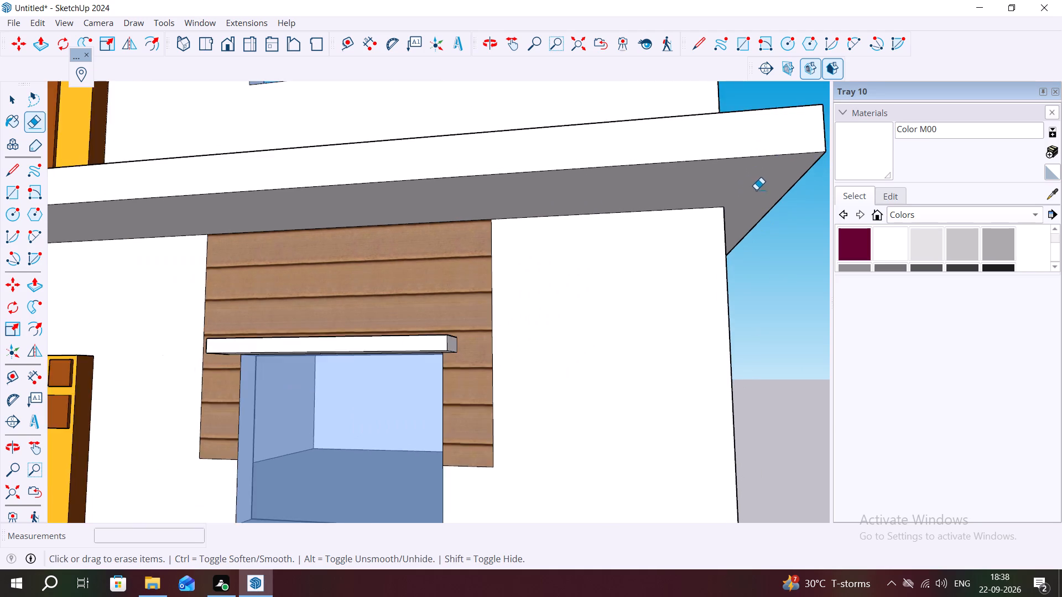
scroll(759, 196, down, 2)
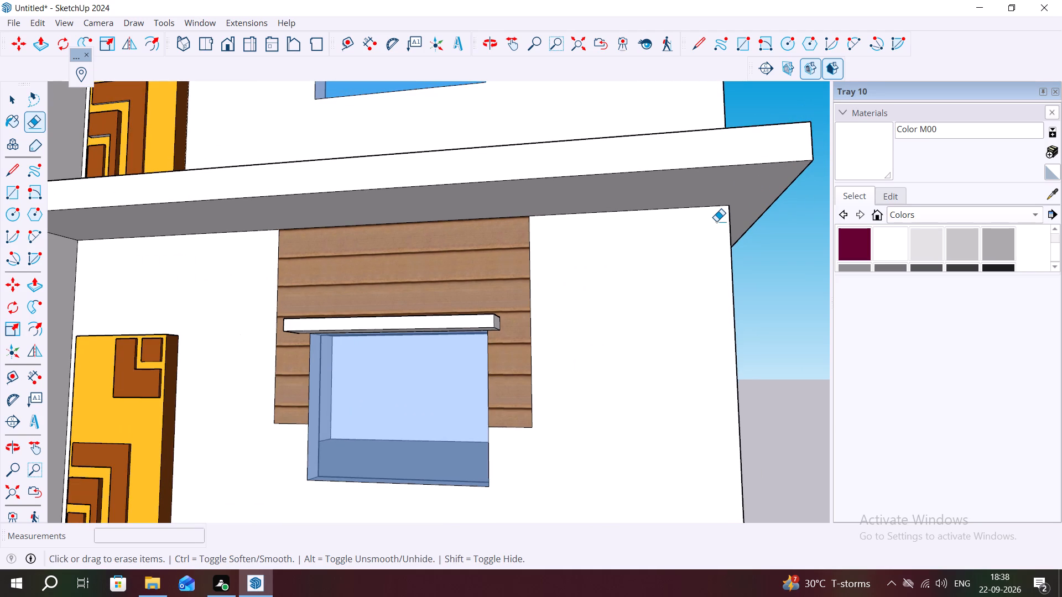
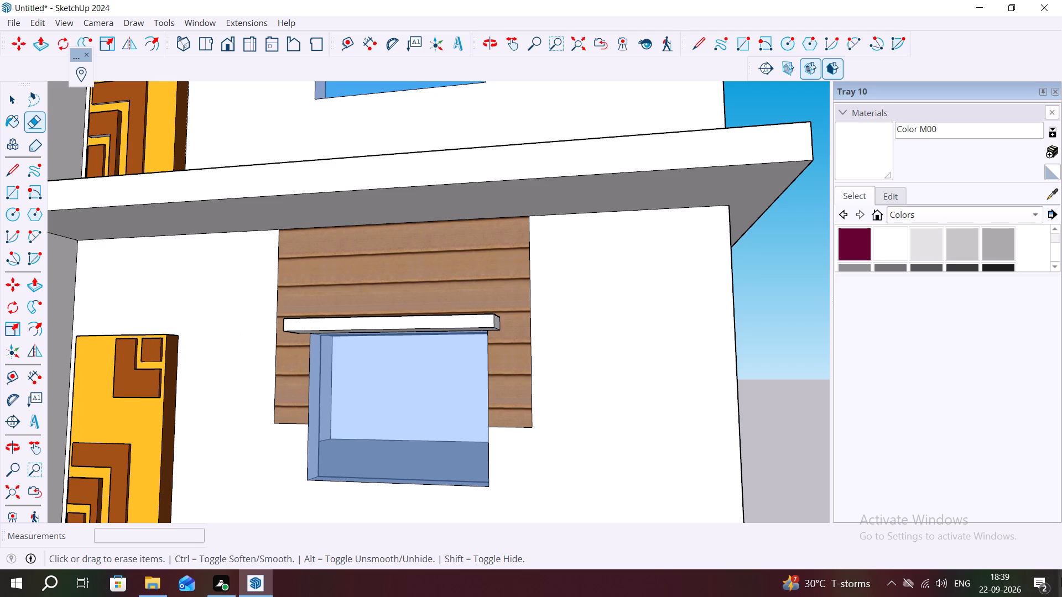
Erase the dividing line on the slab underside at the inner corner between the projecting block and the recessed wall.
scroll(545, 215, down, 7)
middle_drag(288, 214, 376, 127)
scroll(280, 175, up, 19)
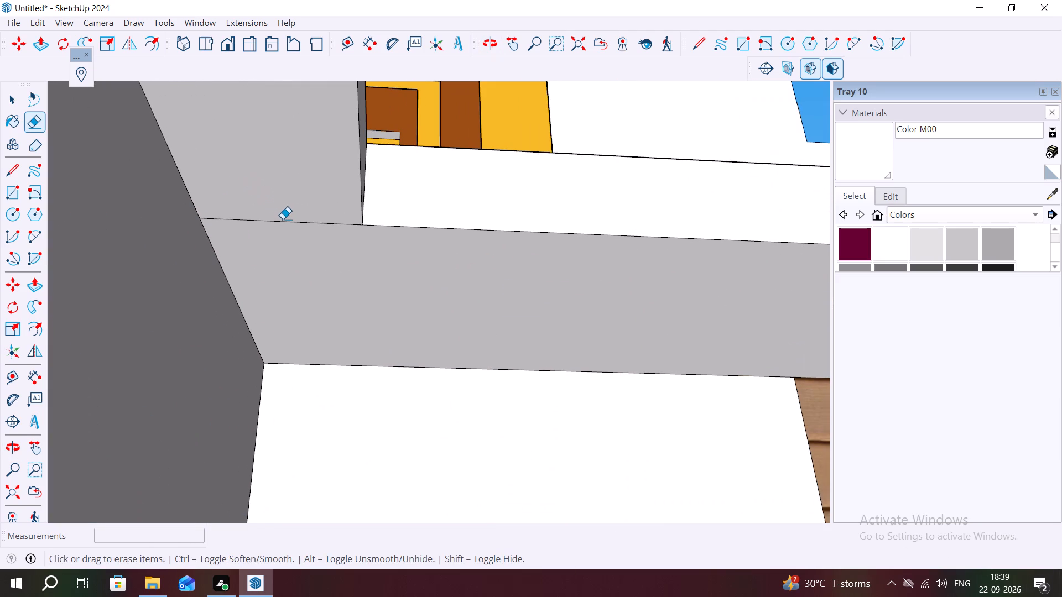
click(285, 221)
On the projecting block's slab underside, erase the corner line nearest the recessed wall and the dividing line at that side of the wood cladding.
scroll(686, 315, down, 7)
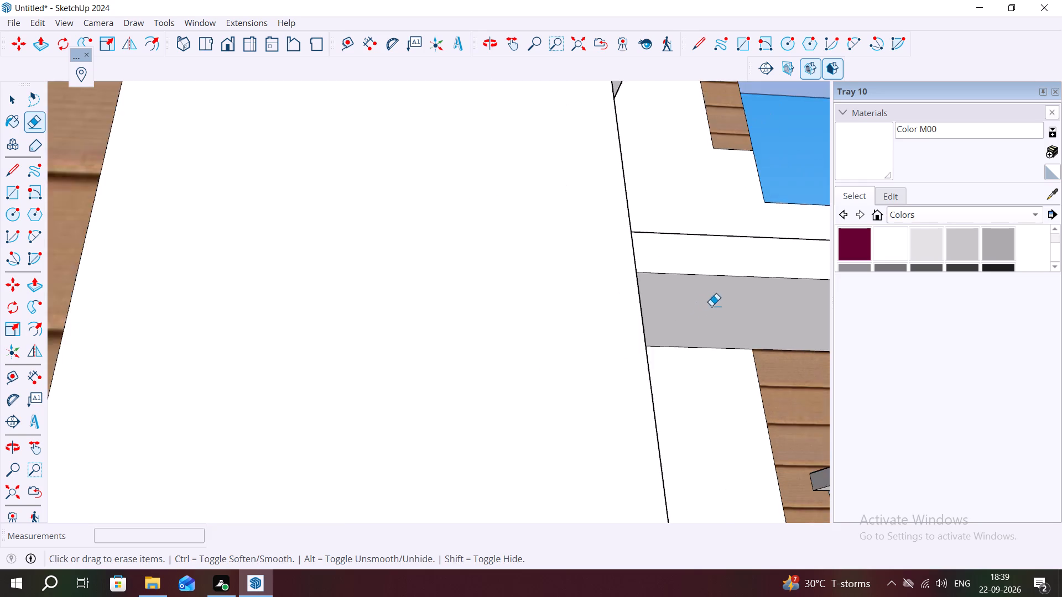
scroll(711, 306, down, 4)
middle_drag(721, 301, 721, 323)
middle_click(721, 324)
scroll(711, 333, down, 3)
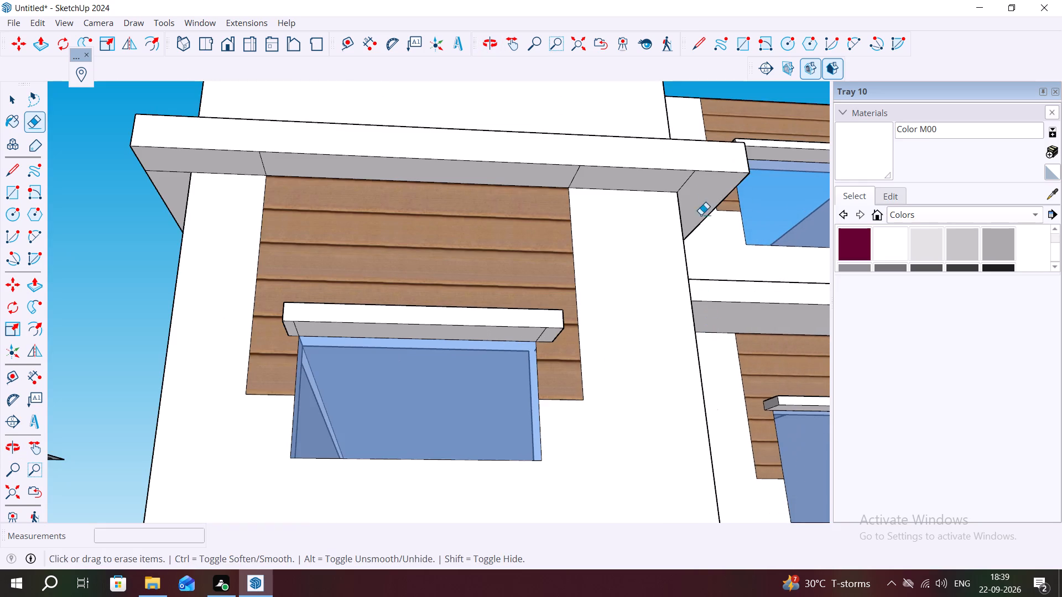
scroll(696, 182, up, 7)
middle_drag(692, 161, 692, 139)
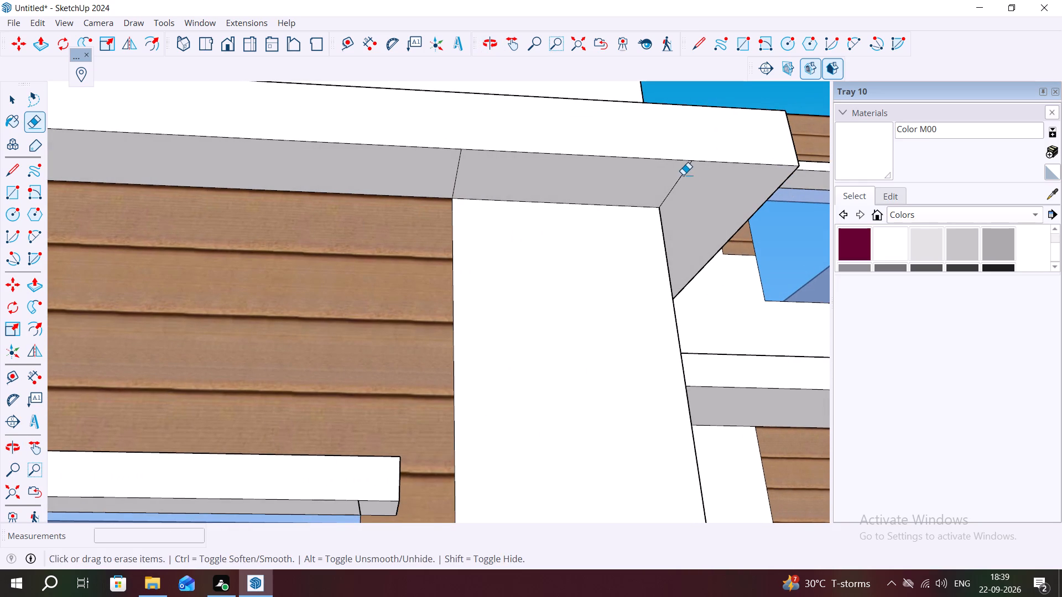
click(681, 173)
click(458, 164)
Erase the dividing lines on the projecting block's slab underside at the far side of the cladding and at the outer corner.
scroll(615, 251, down, 2)
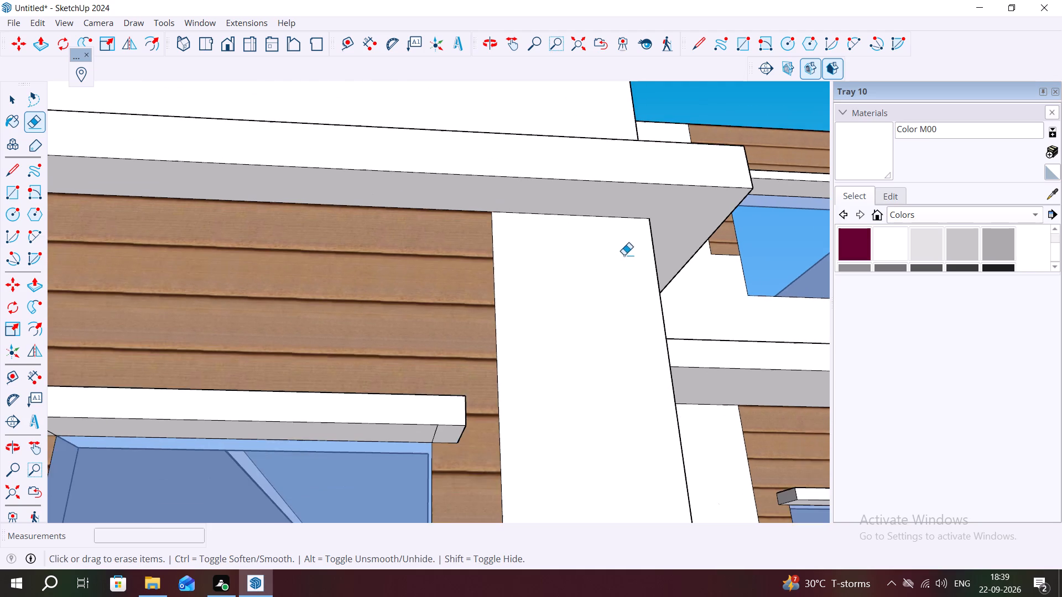
scroll(624, 255, down, 8)
scroll(299, 213, up, 5)
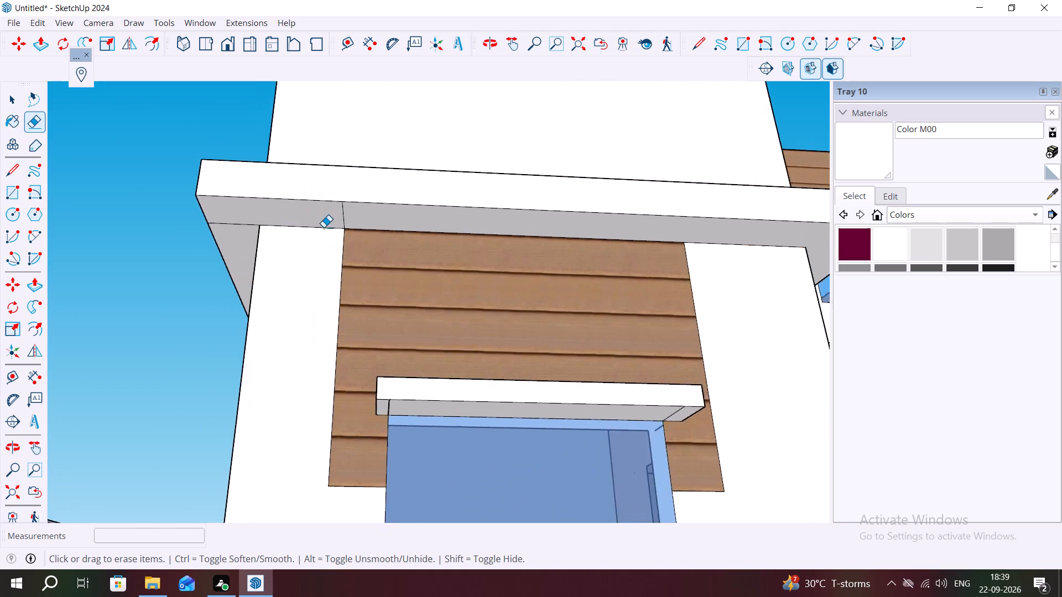
scroll(324, 227, up, 1)
middle_drag(328, 212, 387, 191)
scroll(395, 185, up, 7)
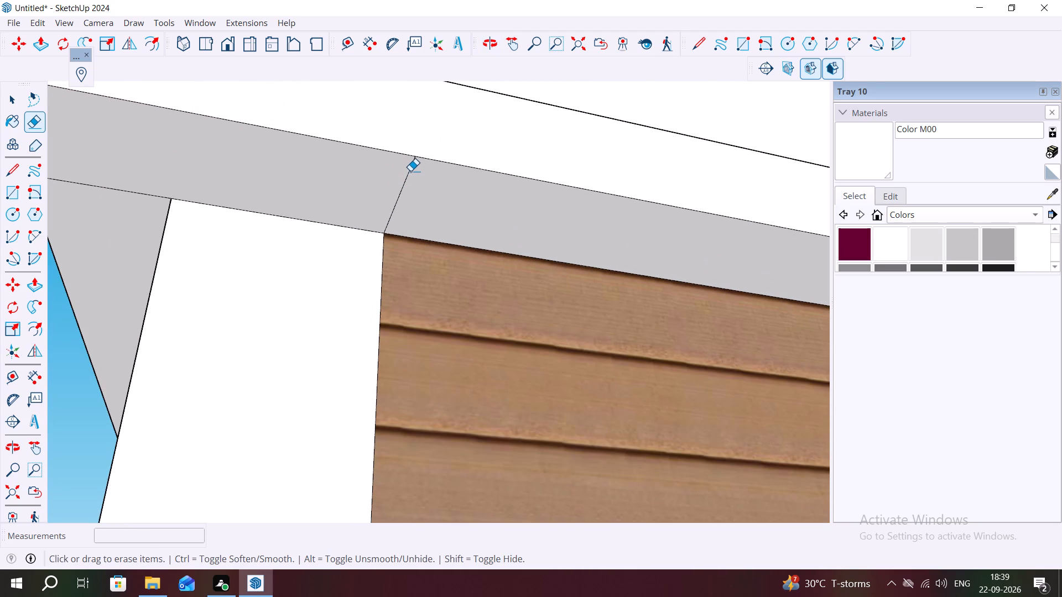
click(410, 169)
scroll(466, 208, down, 6)
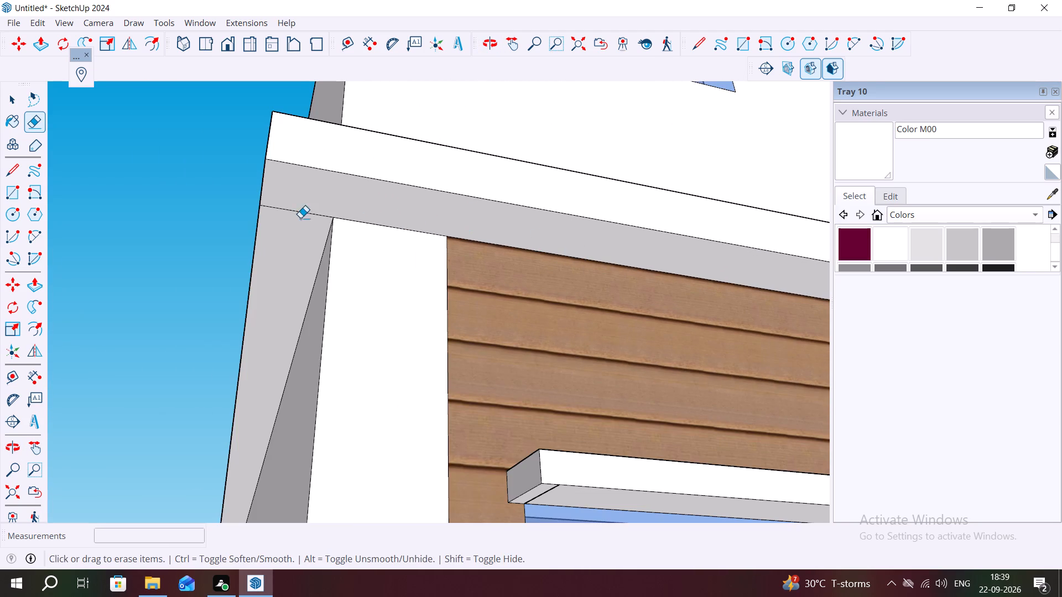
scroll(295, 203, up, 8)
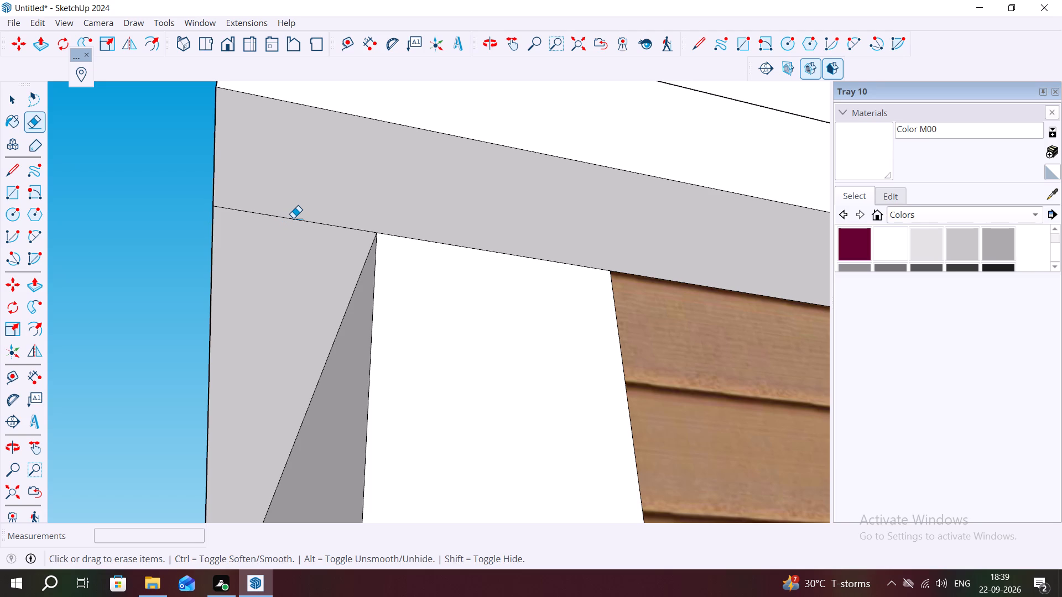
click(299, 218)
click(309, 221)
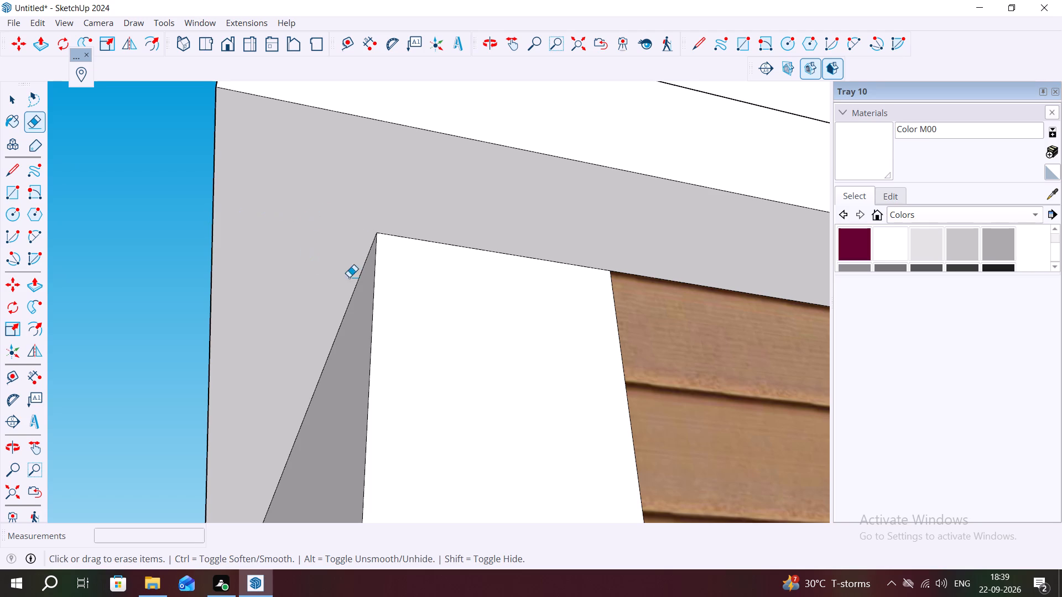
Examine the slab underside along the long side wall and the whole building from below for remaining stray lines.
scroll(356, 273, down, 6)
middle_drag(396, 286, 468, 302)
scroll(506, 303, down, 5)
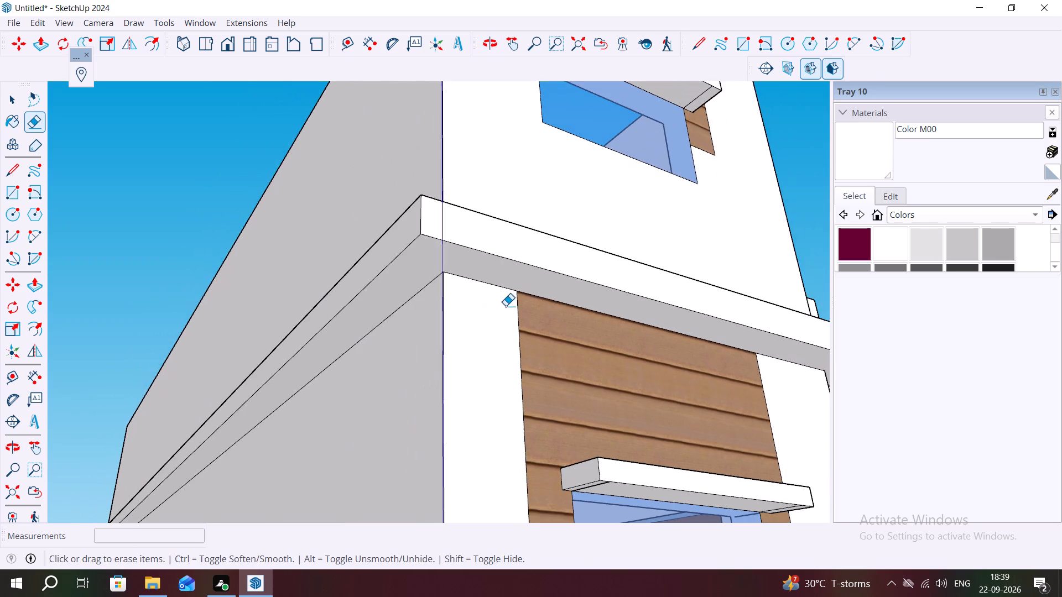
scroll(494, 308, down, 2)
middle_drag(434, 318, 483, 373)
scroll(480, 367, down, 1)
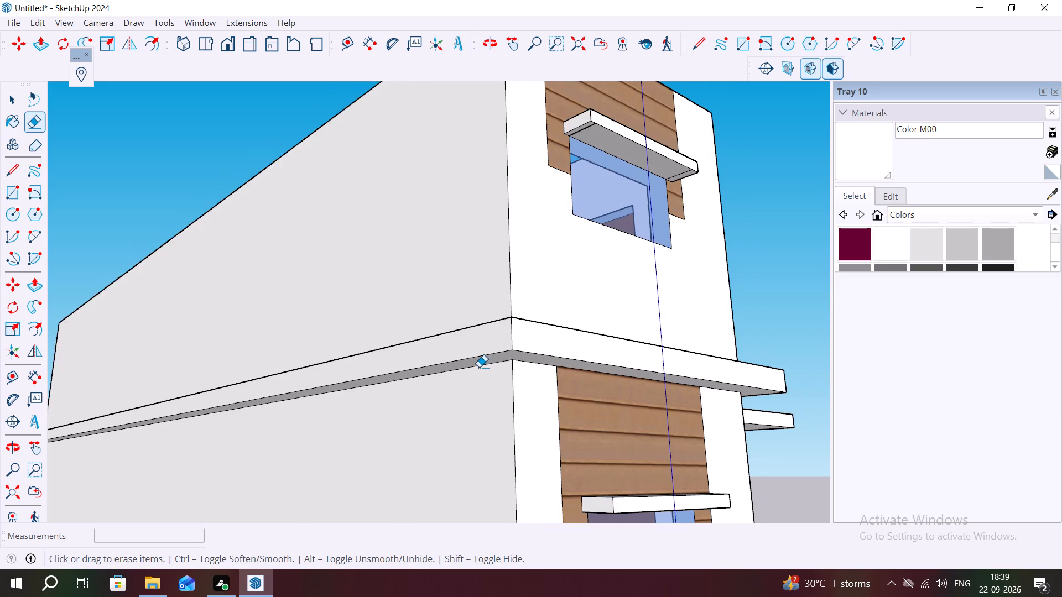
scroll(479, 367, down, 1)
scroll(431, 369, down, 6)
middle_drag(139, 421, 176, 322)
scroll(226, 386, down, 9)
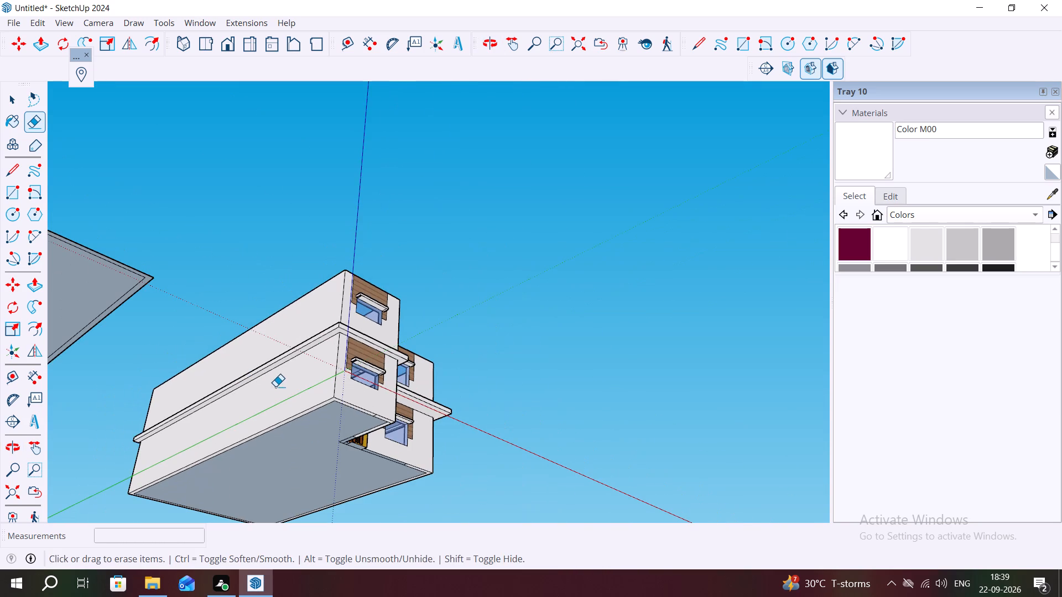
middle_drag(323, 349, 174, 376)
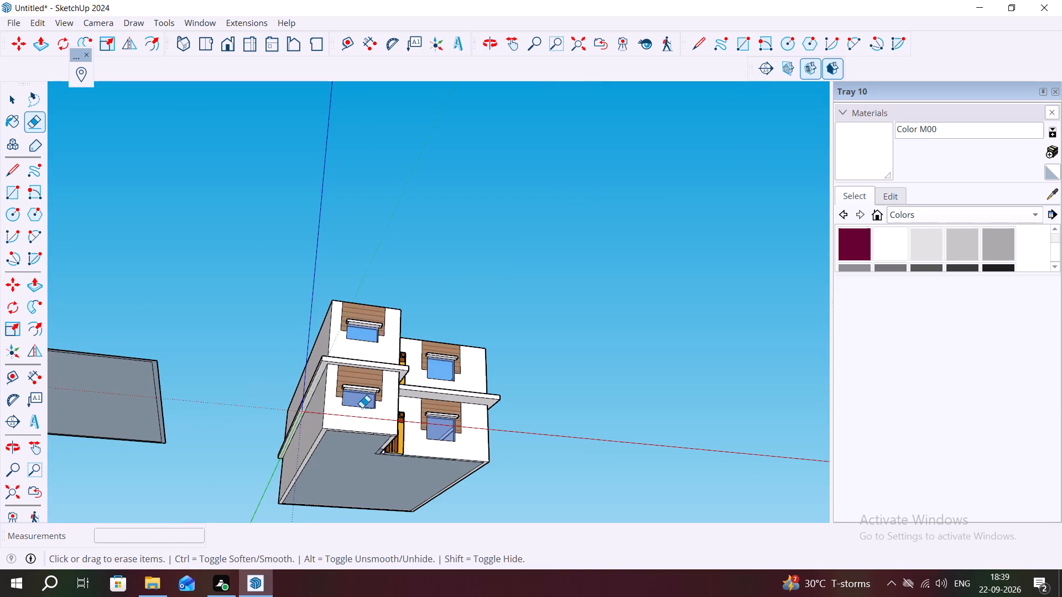
middle_drag(445, 380, 269, 447)
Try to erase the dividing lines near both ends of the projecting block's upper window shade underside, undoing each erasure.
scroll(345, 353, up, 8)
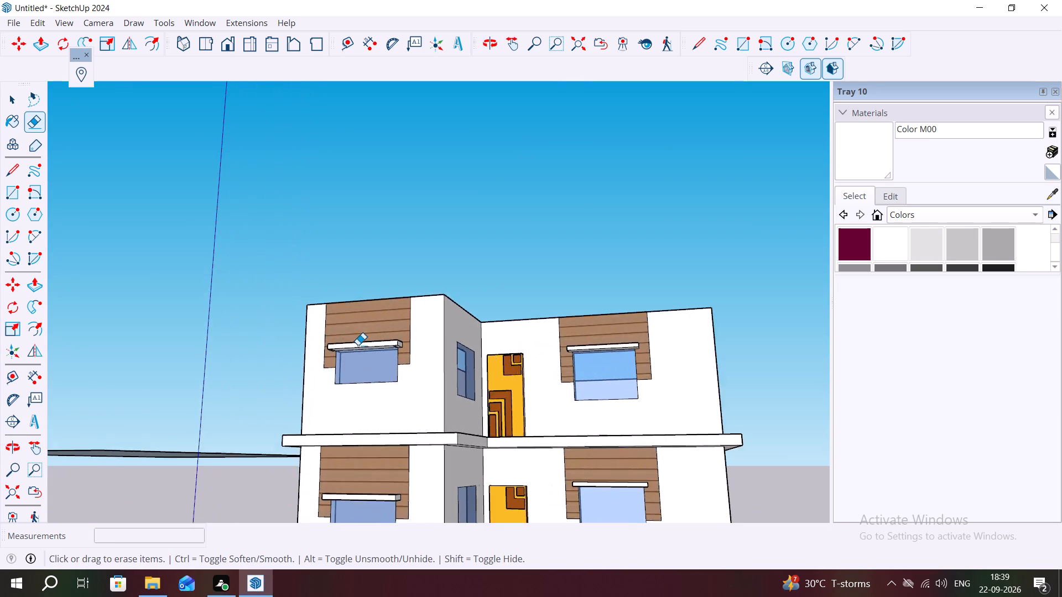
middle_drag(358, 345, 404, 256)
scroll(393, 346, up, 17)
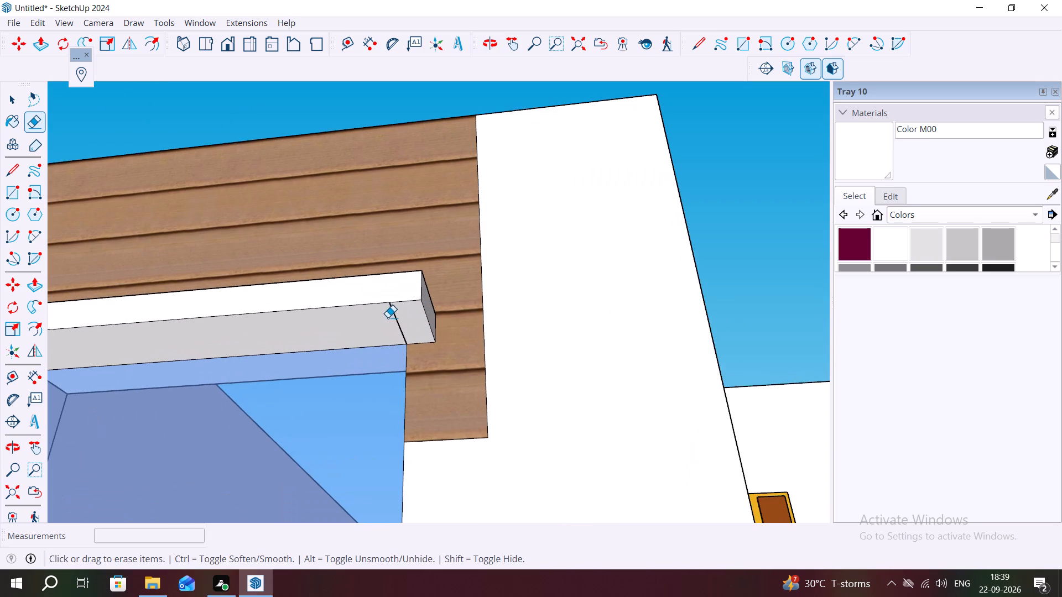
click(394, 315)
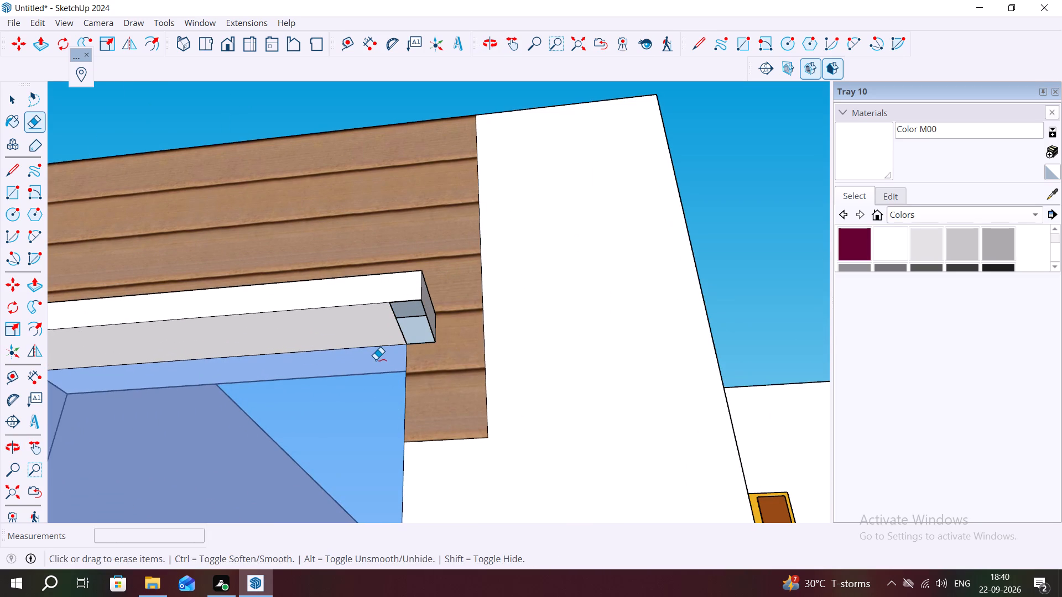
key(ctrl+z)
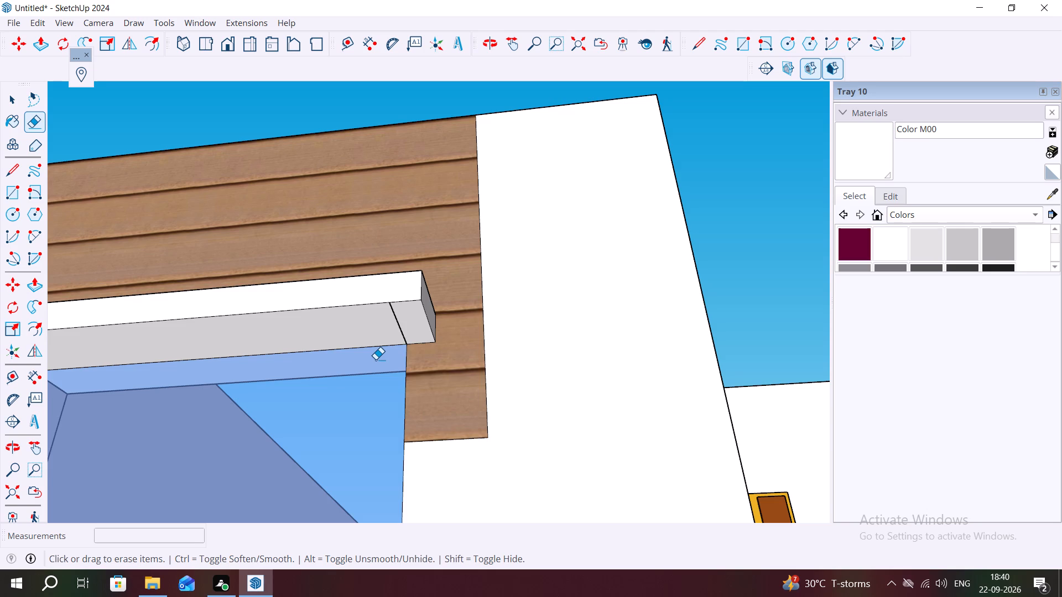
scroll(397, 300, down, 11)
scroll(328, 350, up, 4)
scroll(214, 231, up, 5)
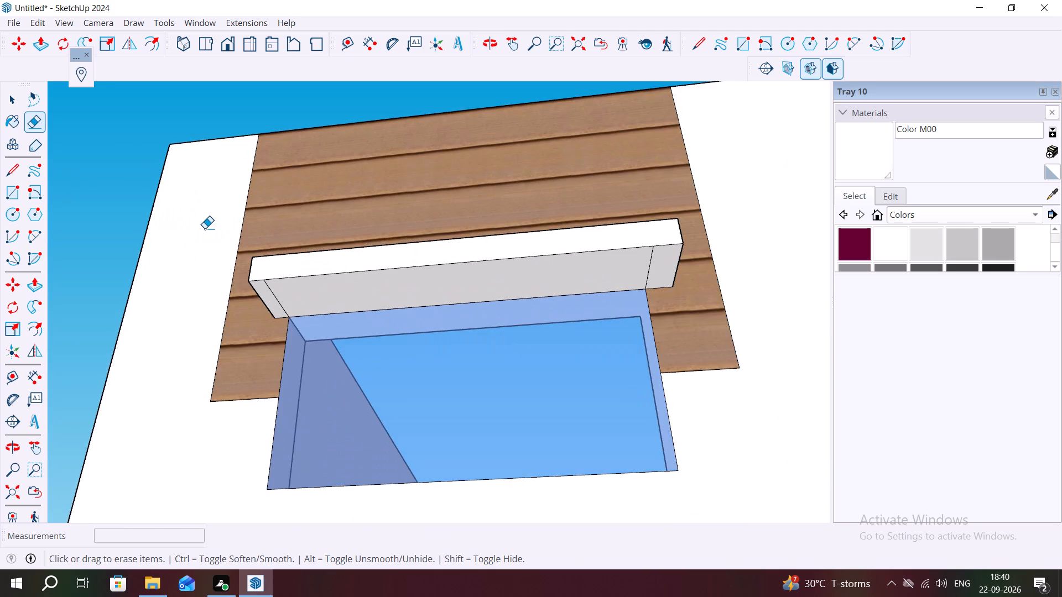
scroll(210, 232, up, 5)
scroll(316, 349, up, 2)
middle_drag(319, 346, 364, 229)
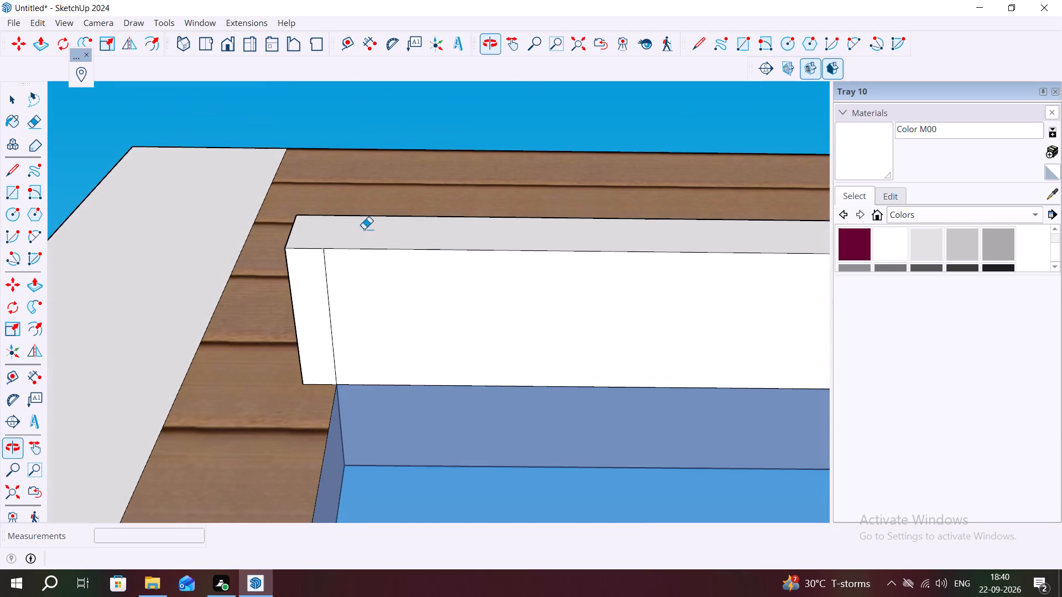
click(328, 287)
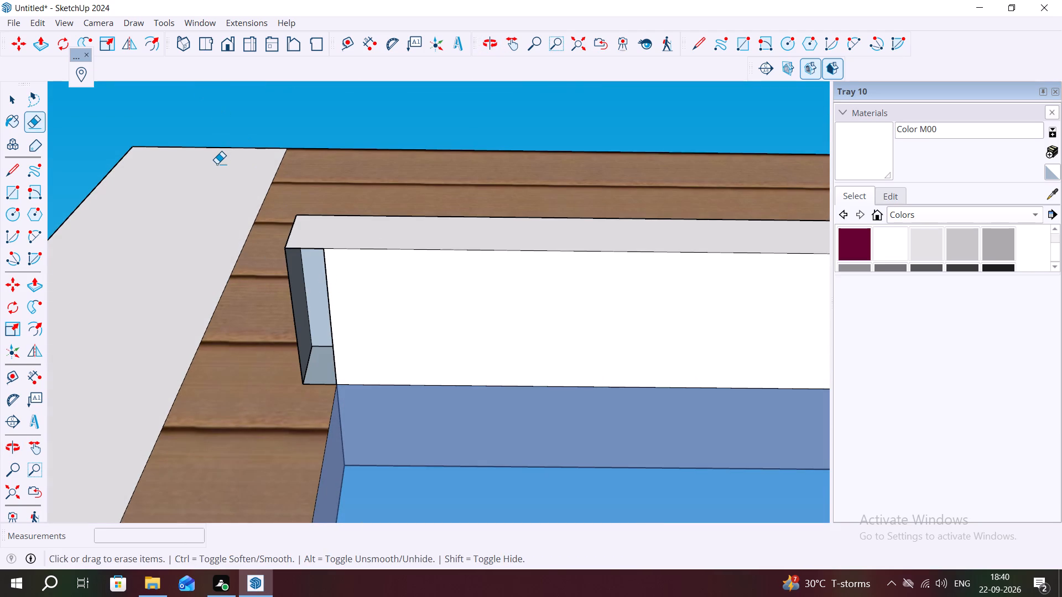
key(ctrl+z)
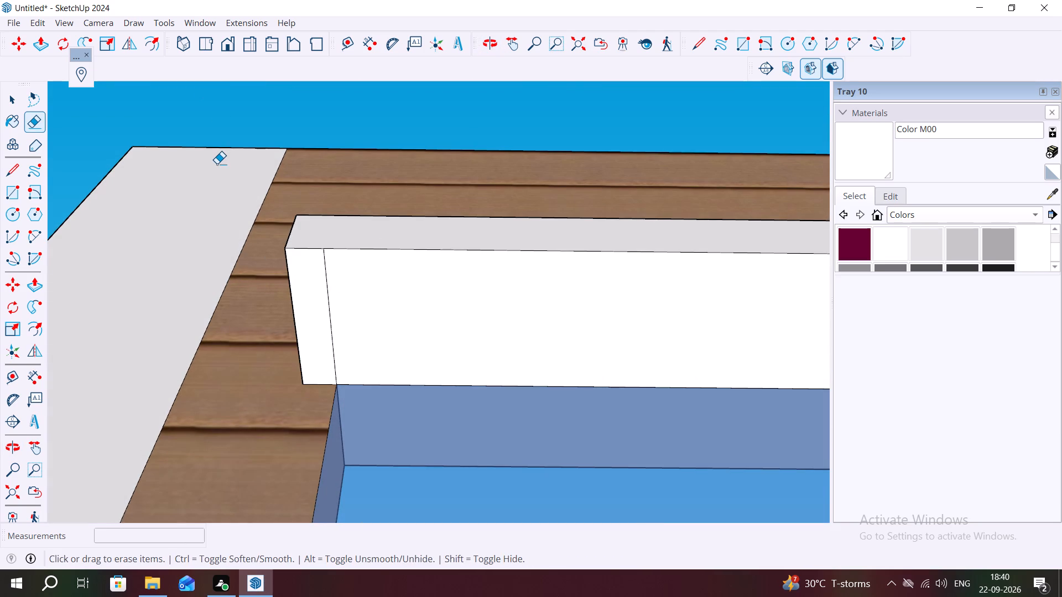
Erase the short stray line and the corner line on the bottom face of the projecting block's ground-floor front wall.
scroll(448, 205, down, 9)
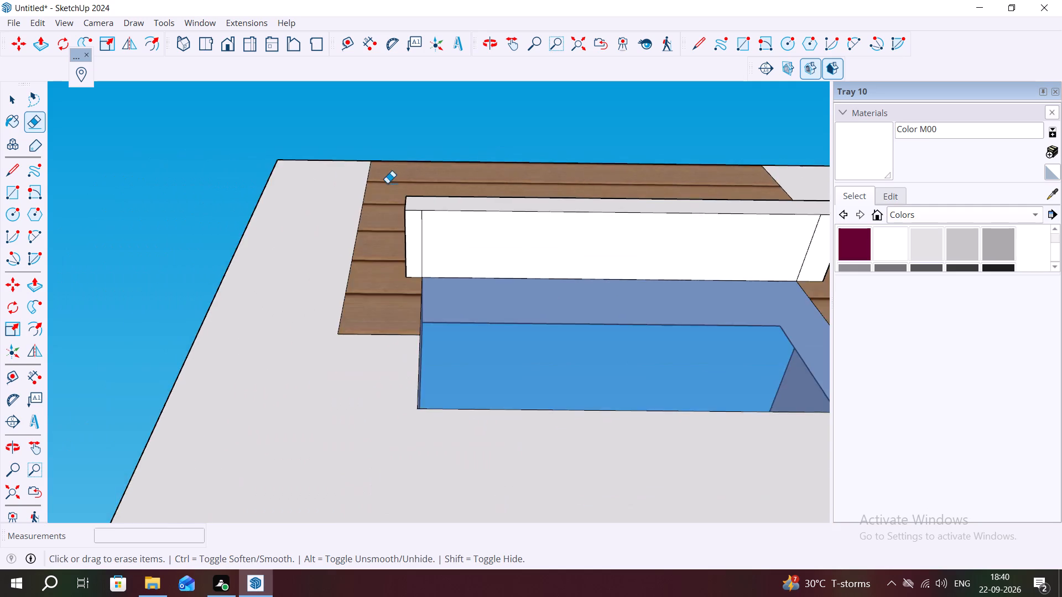
scroll(387, 183, down, 11)
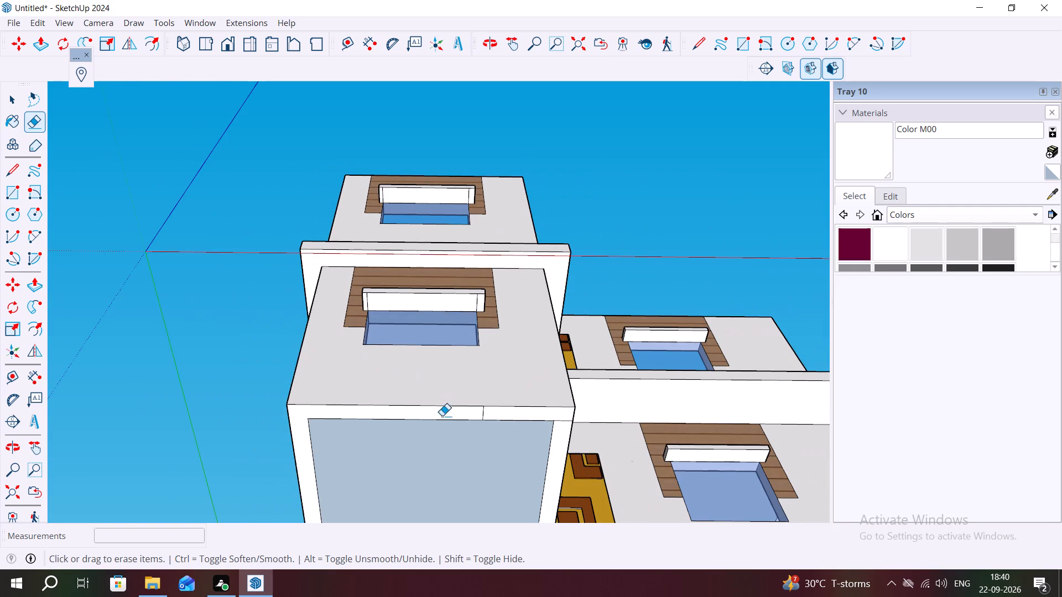
scroll(471, 415, up, 6)
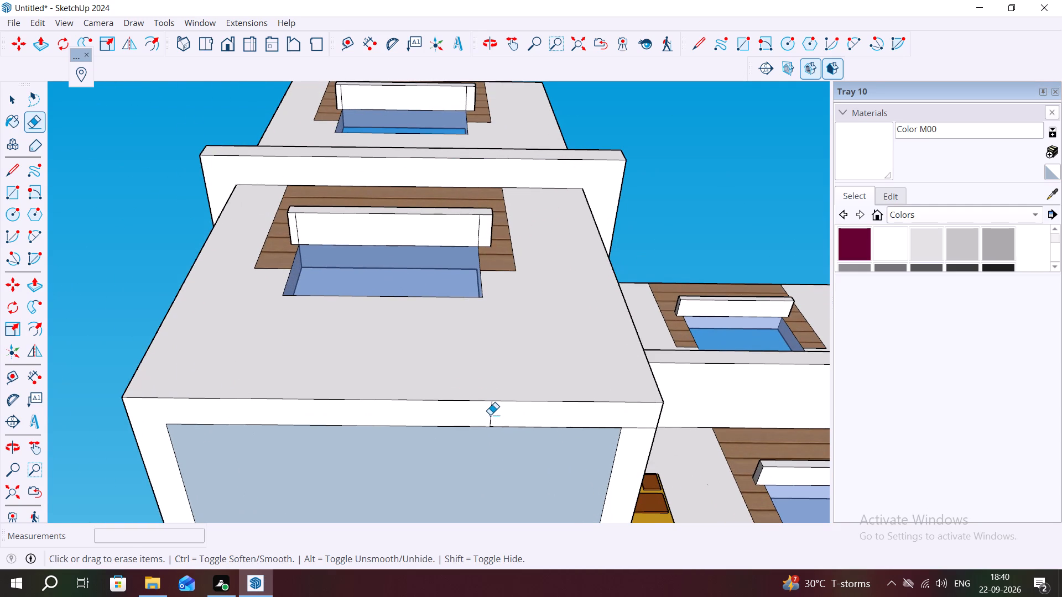
click(491, 415)
scroll(554, 347, down, 3)
scroll(629, 404, up, 3)
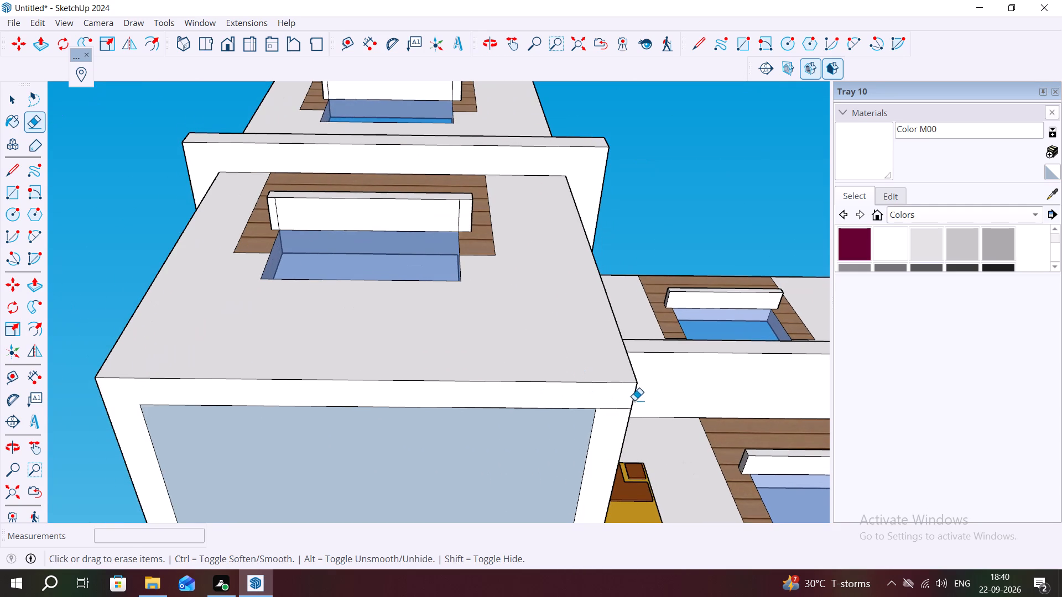
click(621, 409)
Erase the dividing line on the slab underside at the rear corner of the long side wall.
scroll(575, 357, down, 3)
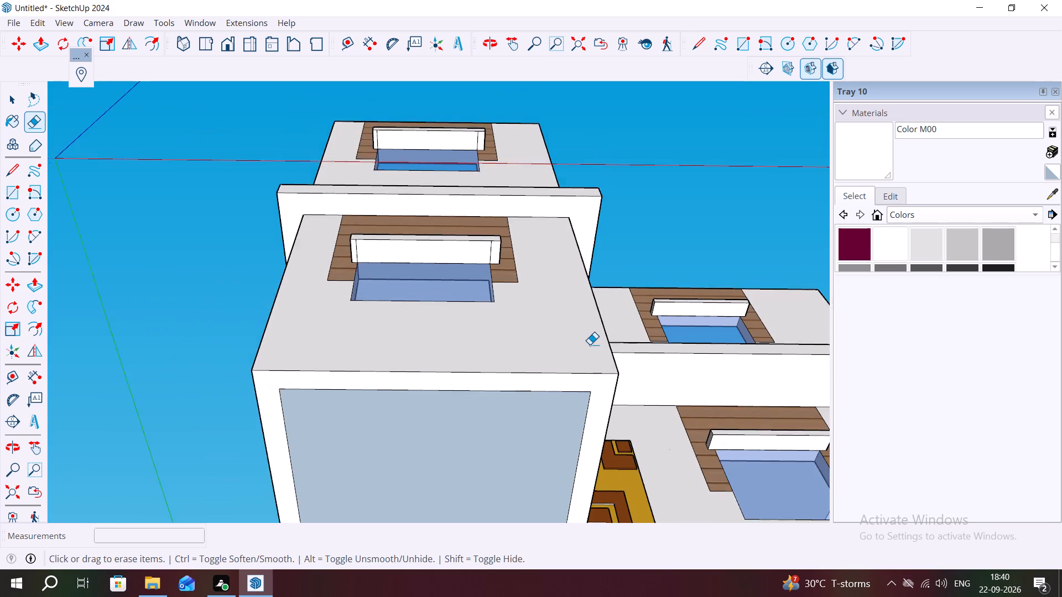
scroll(590, 344, down, 4)
middle_drag(631, 310, 498, 497)
scroll(571, 396, down, 2)
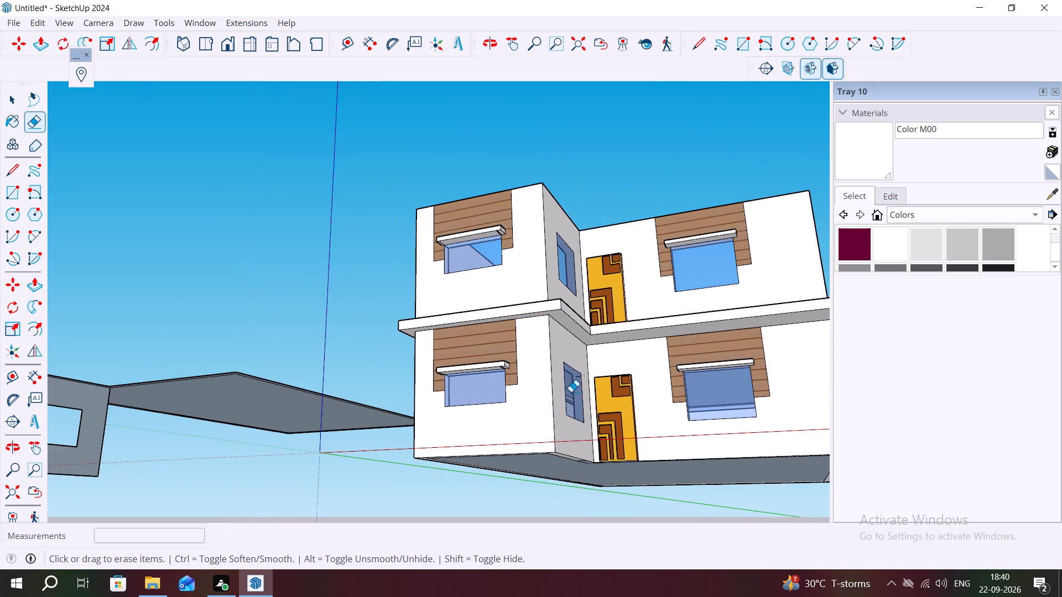
scroll(571, 392, down, 1)
middle_drag(387, 230, 772, 439)
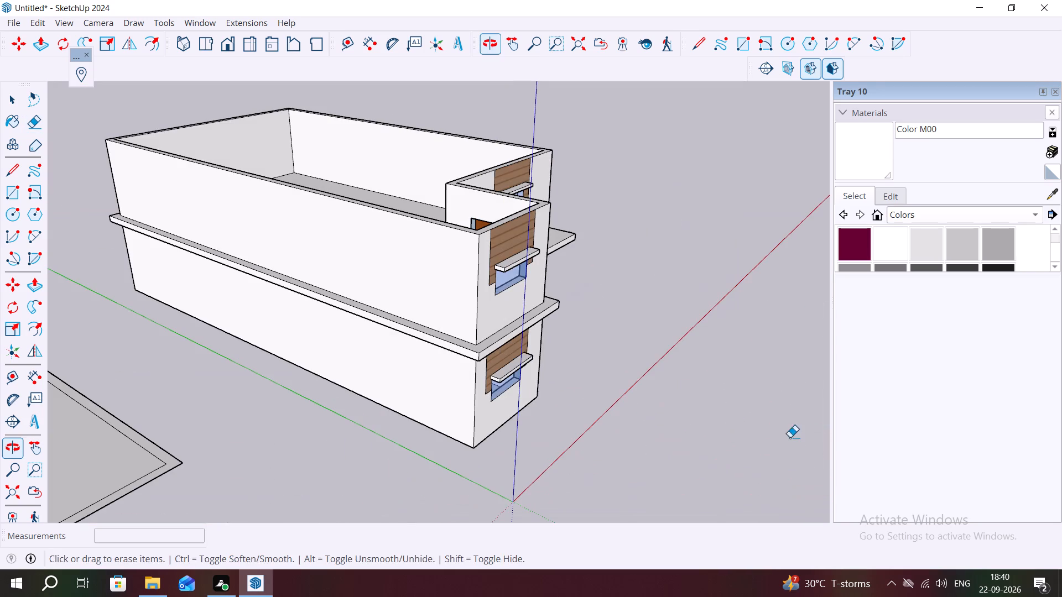
middle_drag(335, 290, 546, 212)
middle_drag(397, 311, 399, 265)
scroll(391, 277, up, 3)
middle_drag(392, 277, 410, 195)
scroll(374, 249, up, 2)
scroll(452, 247, down, 8)
middle_drag(134, 238, 189, 247)
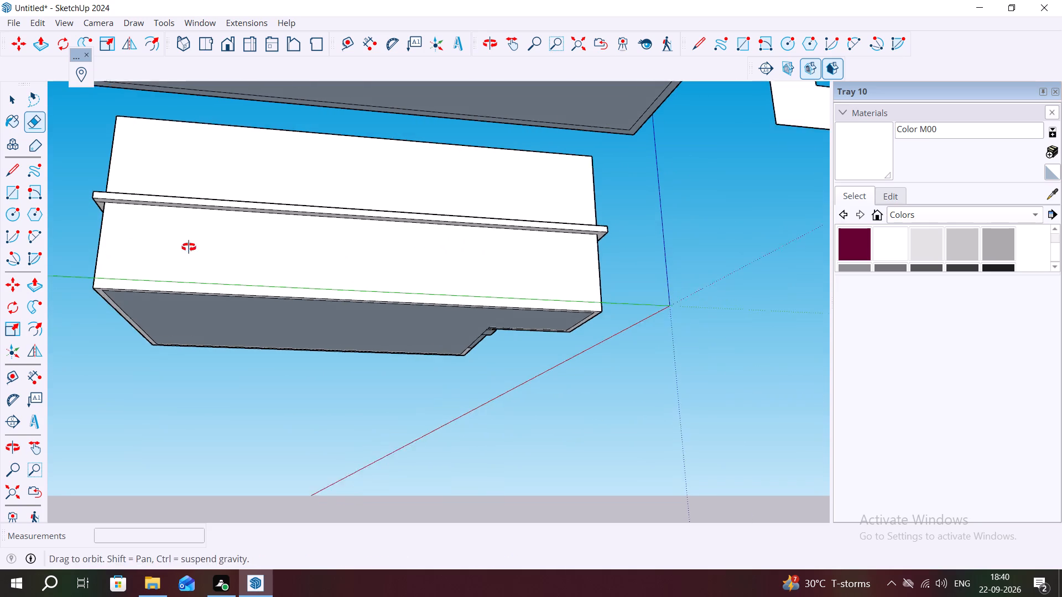
middle_drag(189, 247, 412, 276)
scroll(340, 210, up, 16)
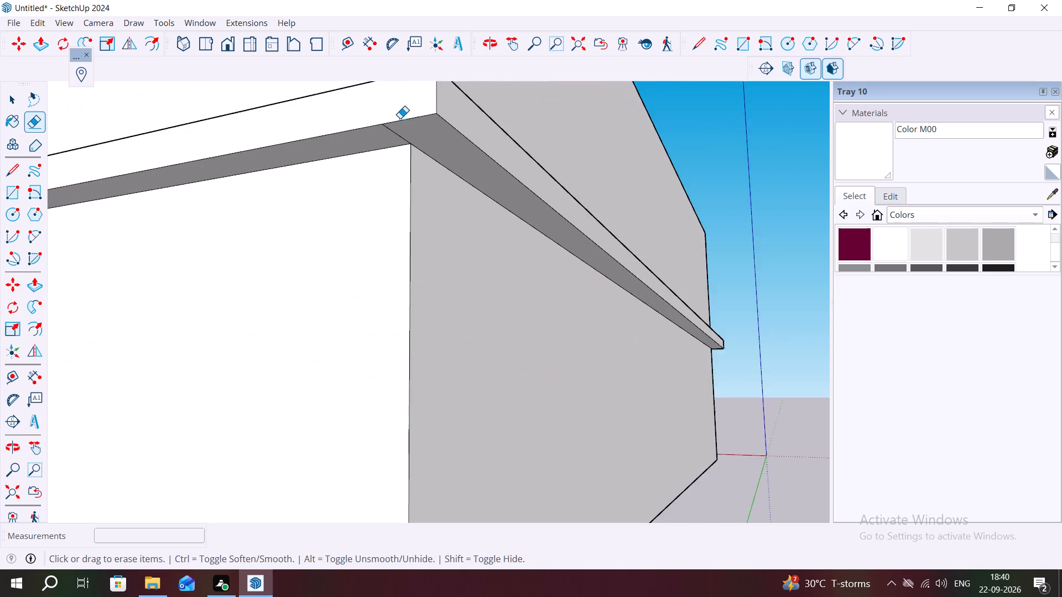
scroll(400, 118, up, 7)
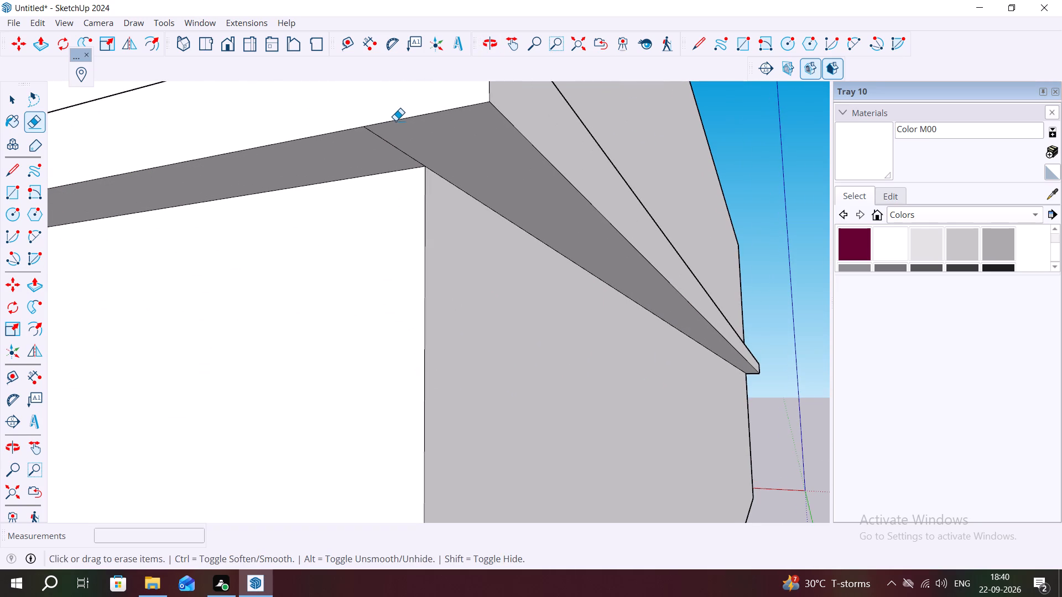
scroll(374, 141, up, 6)
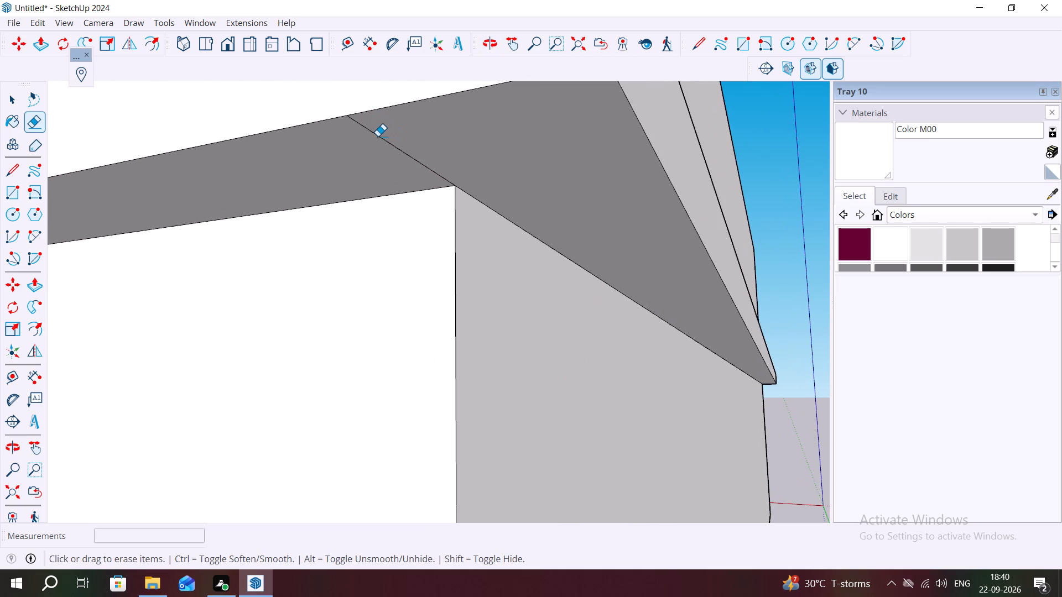
click(378, 136)
Erase the dividing line on the slab underside at the other rear corner of the building.
scroll(414, 160, down, 11)
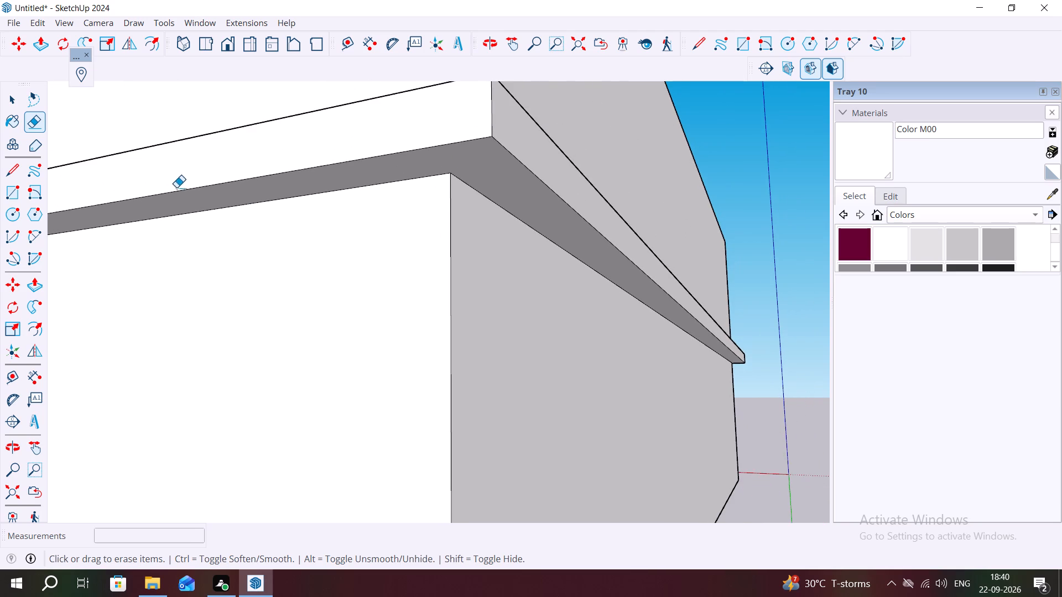
scroll(200, 217, down, 7)
middle_drag(204, 228, 652, 358)
scroll(671, 340, down, 4)
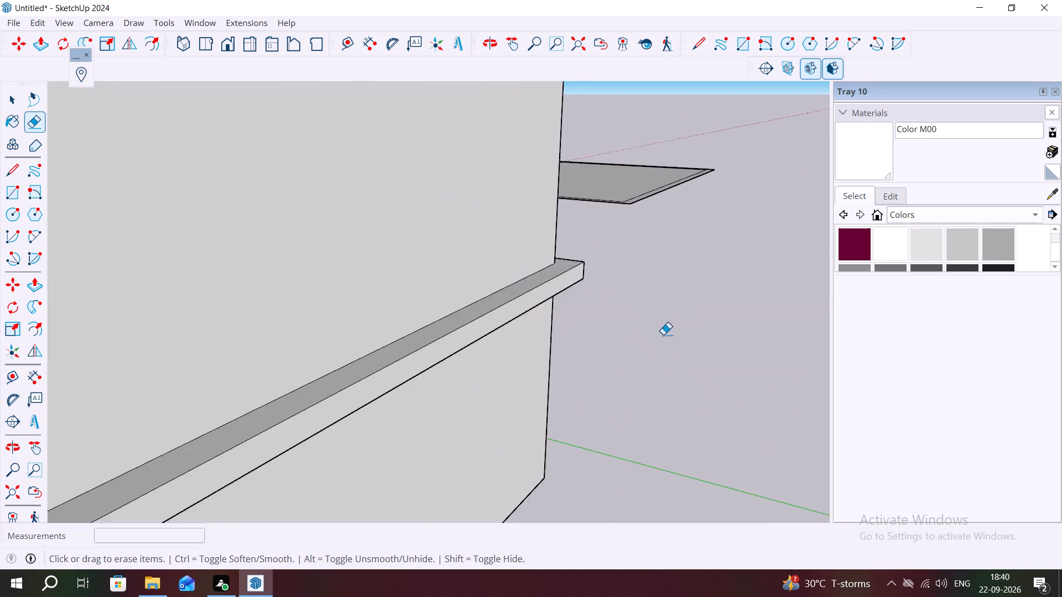
scroll(663, 334, down, 5)
middle_drag(441, 481, 418, 409)
scroll(418, 415, up, 1)
scroll(293, 282, up, 4)
middle_drag(325, 264, 393, 151)
scroll(342, 233, up, 3)
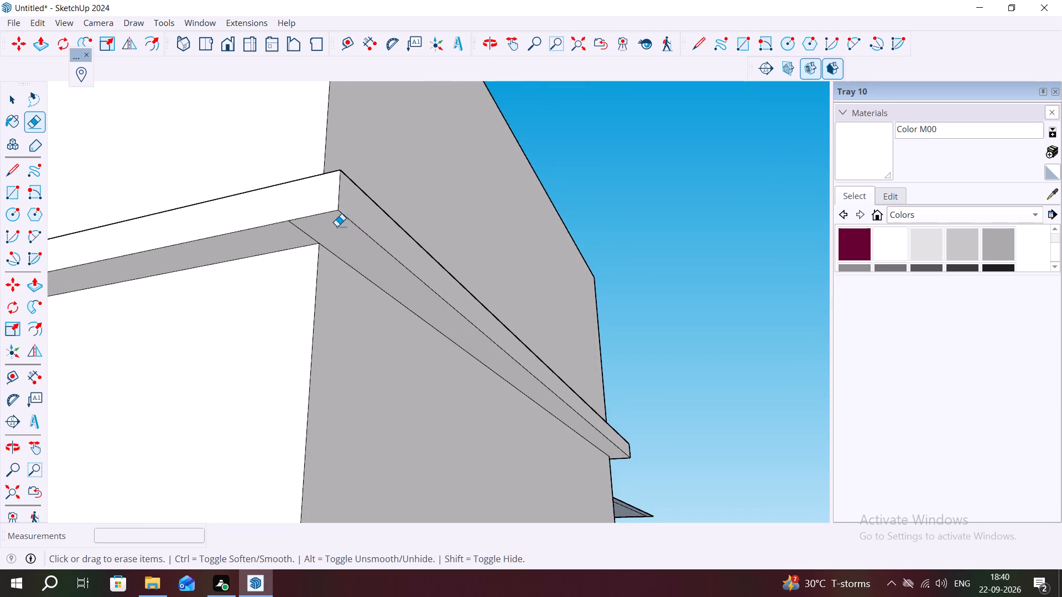
scroll(337, 226, up, 6)
middle_drag(298, 192, 381, 74)
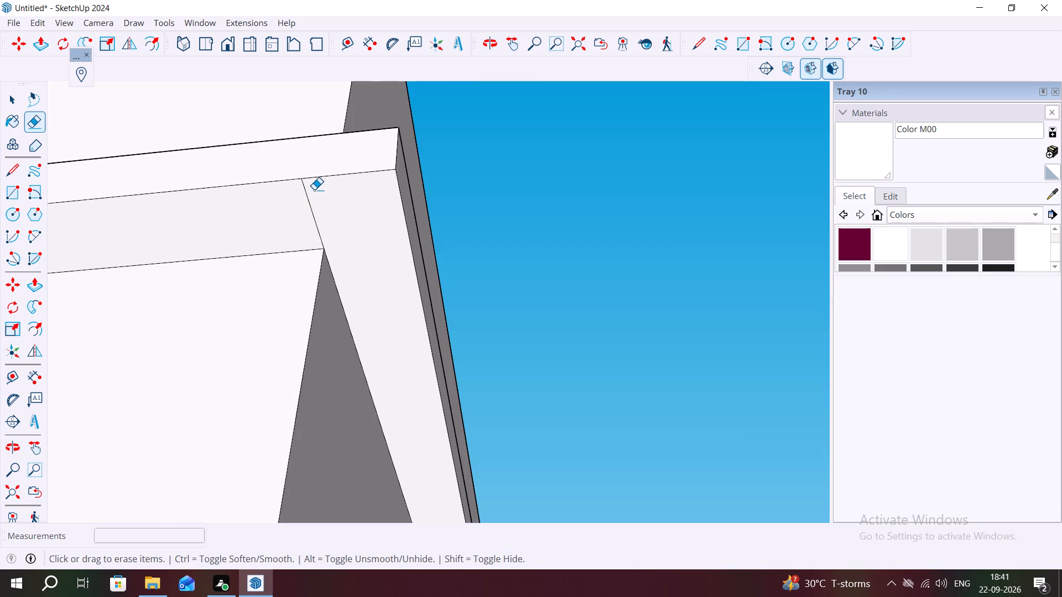
click(308, 197)
Examine the slab underside along the opposite side wall and the front, and the whole building, for remaining stray lines.
scroll(366, 225, down, 20)
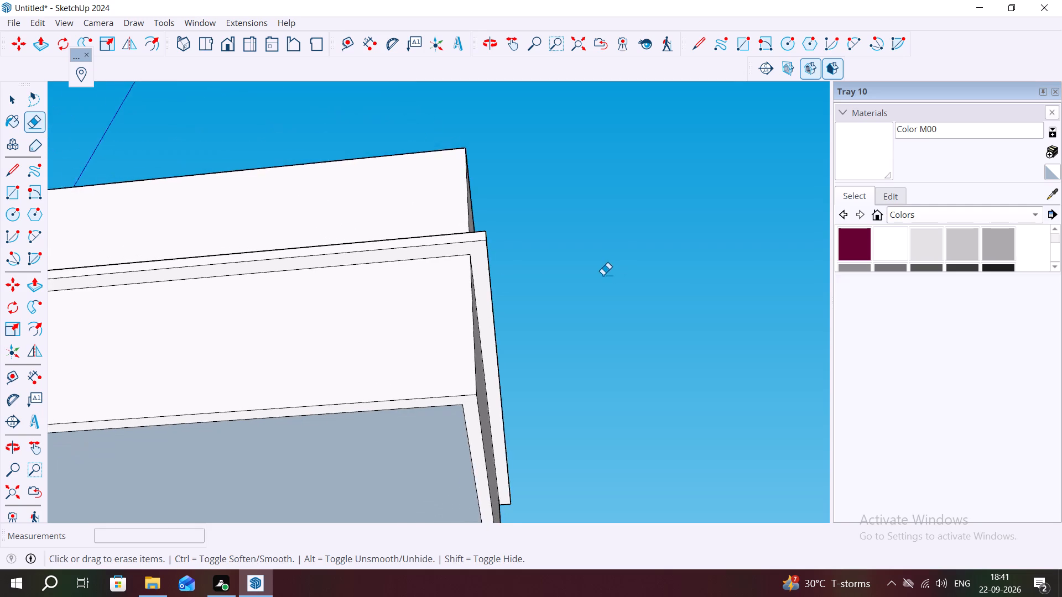
scroll(399, 289, down, 6)
scroll(632, 307, down, 3)
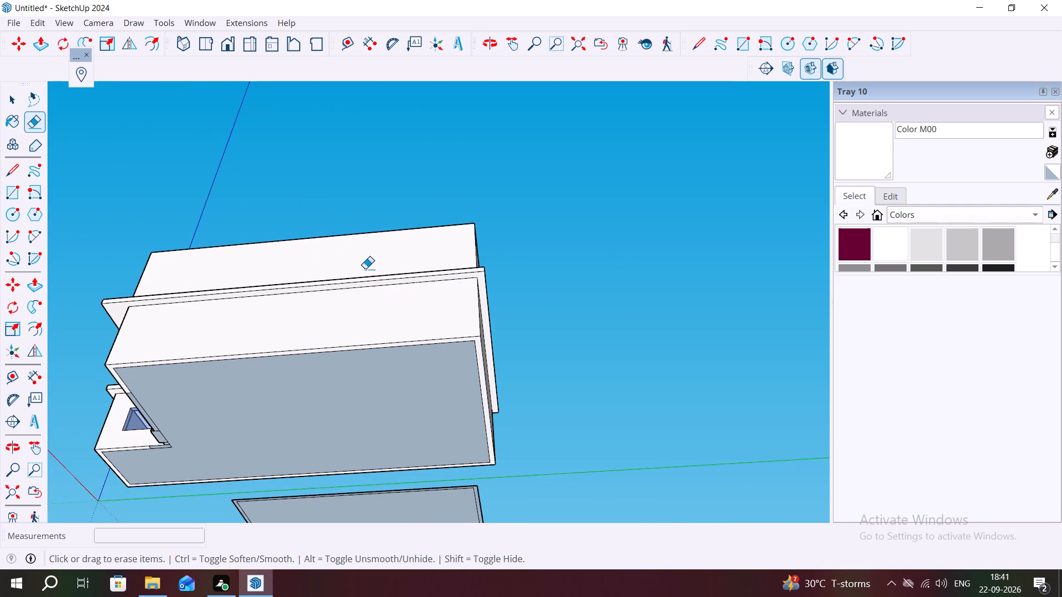
scroll(133, 296, up, 5)
scroll(81, 306, up, 2)
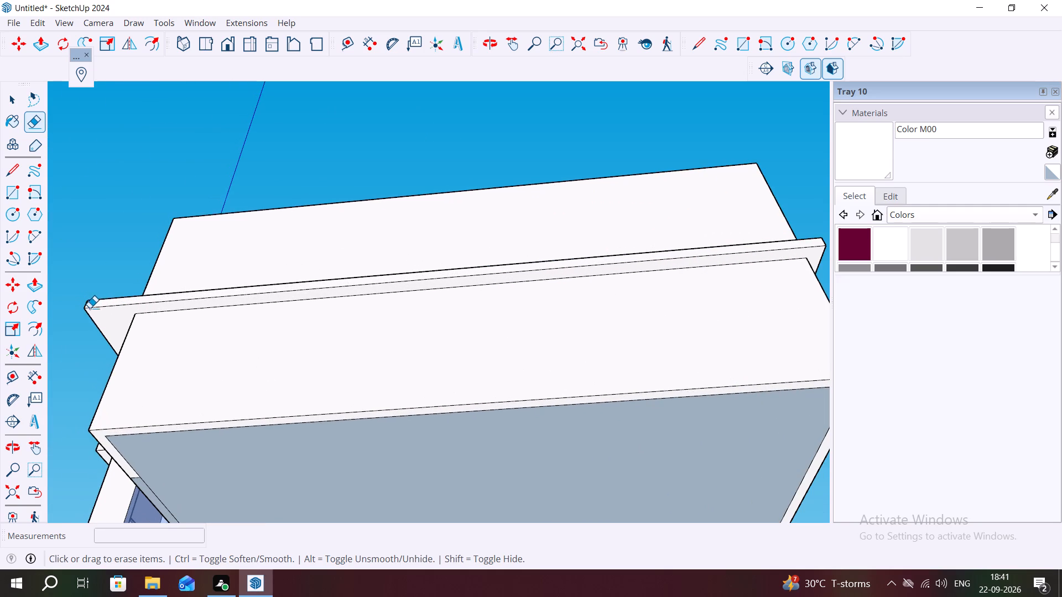
middle_drag(99, 309, 222, 356)
middle_drag(125, 314, 135, 318)
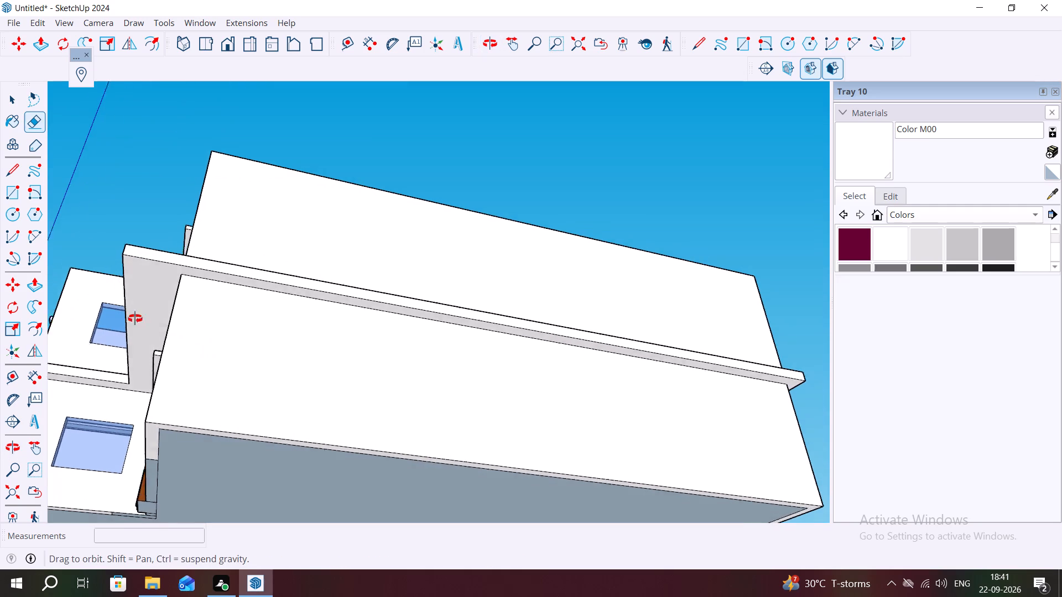
middle_drag(135, 318, 265, 344)
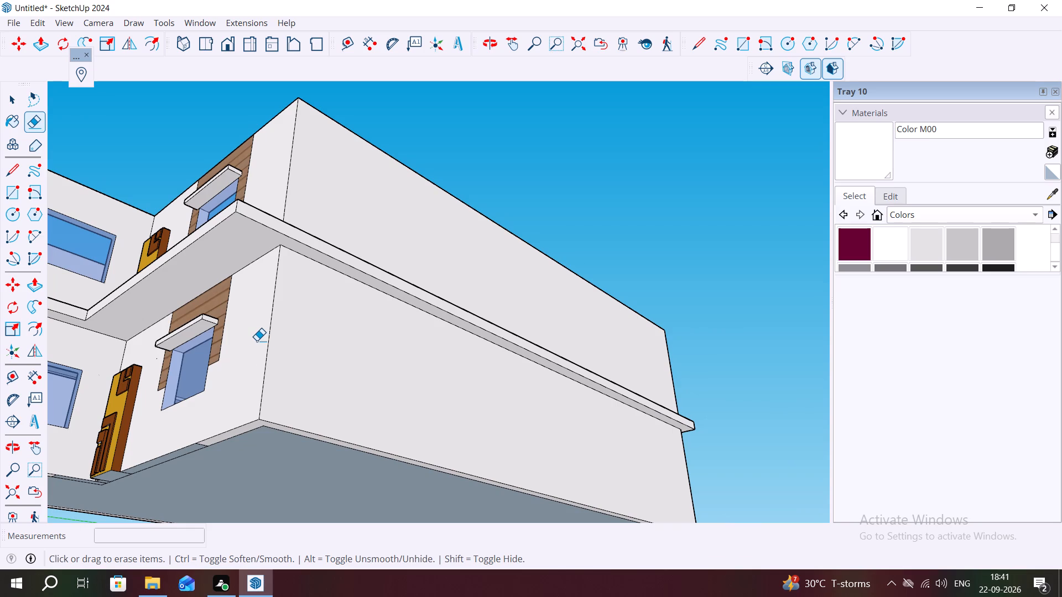
middle_drag(194, 320, 304, 369)
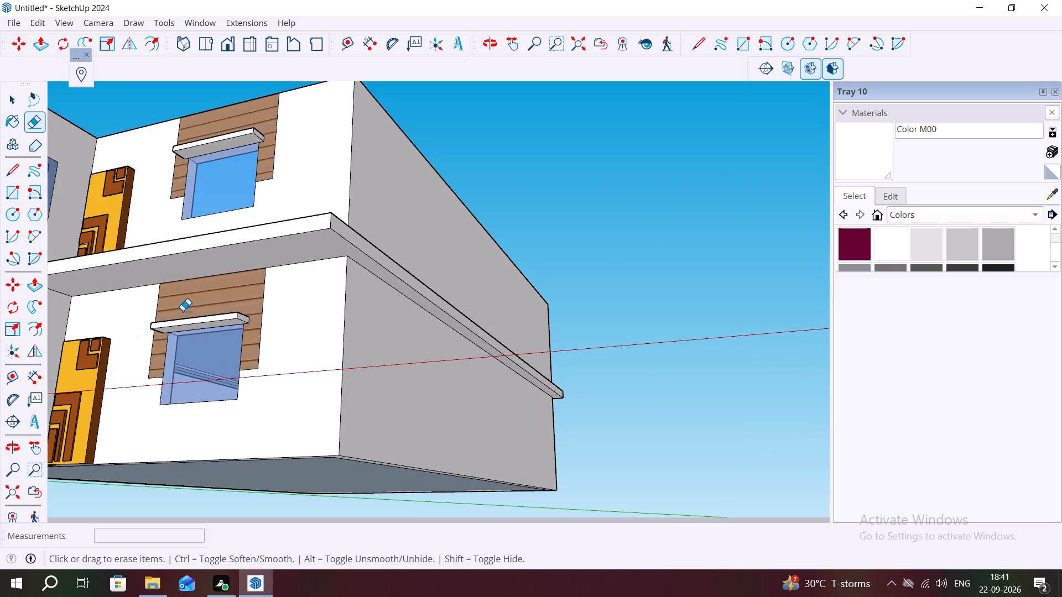
scroll(207, 307, up, 5)
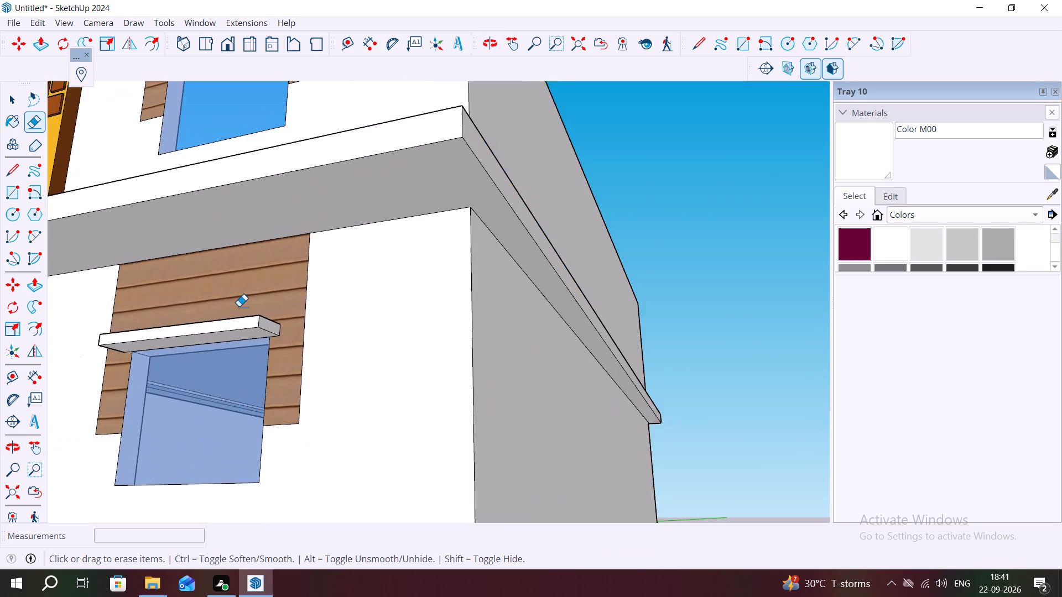
scroll(239, 306, up, 3)
middle_drag(248, 310, 491, 501)
scroll(484, 439, down, 10)
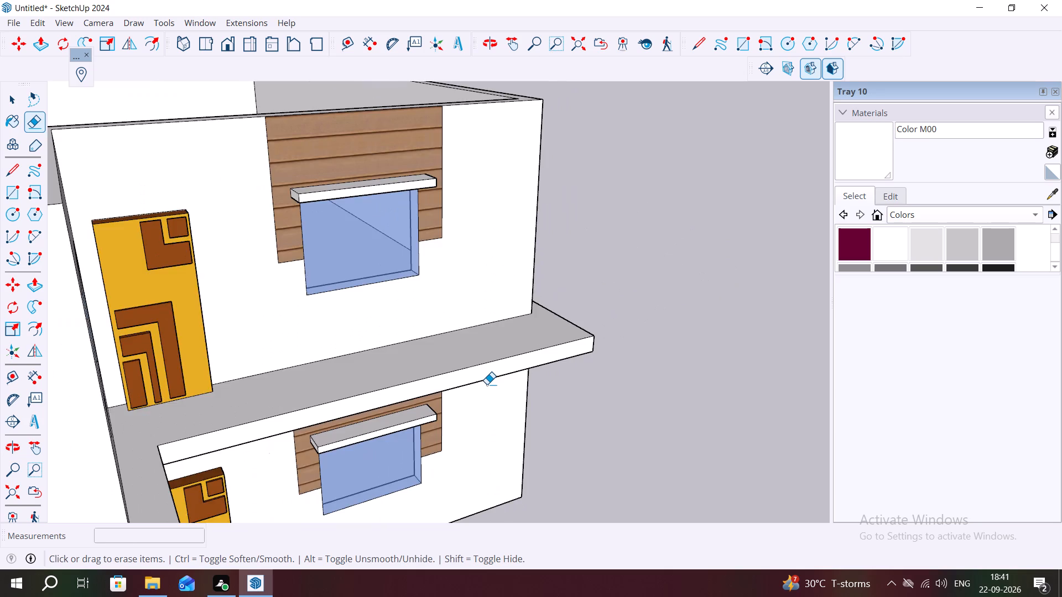
scroll(487, 384, down, 5)
scroll(451, 437, down, 10)
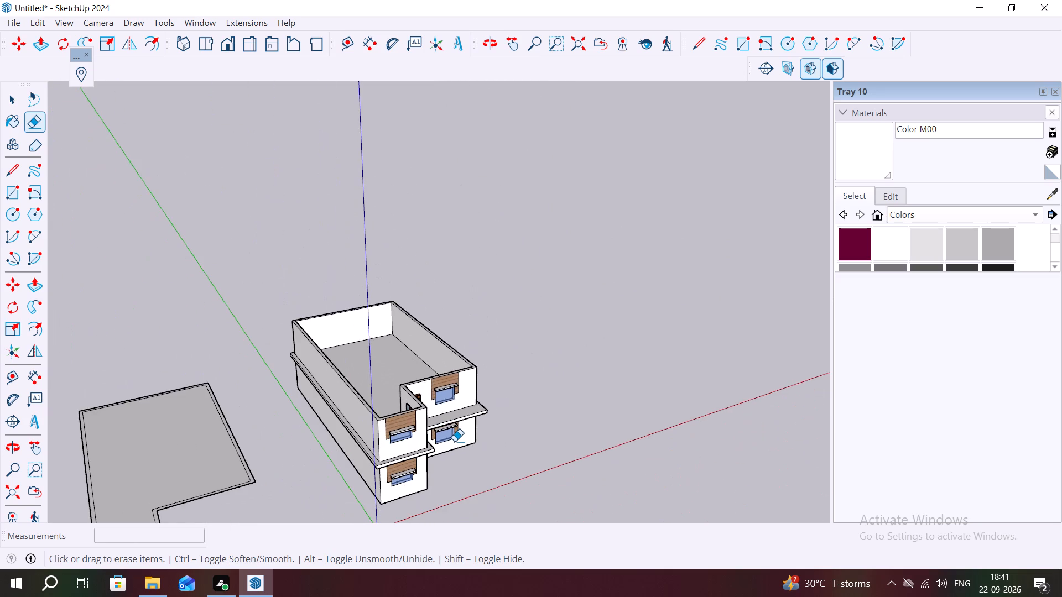
middle_drag(451, 440, 272, 365)
scroll(304, 368, down, 4)
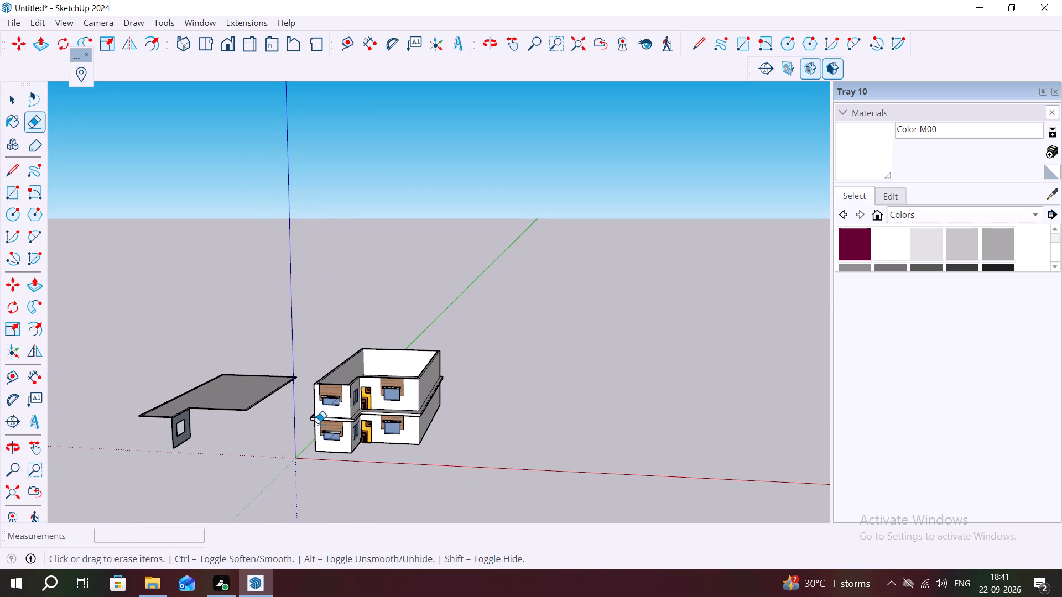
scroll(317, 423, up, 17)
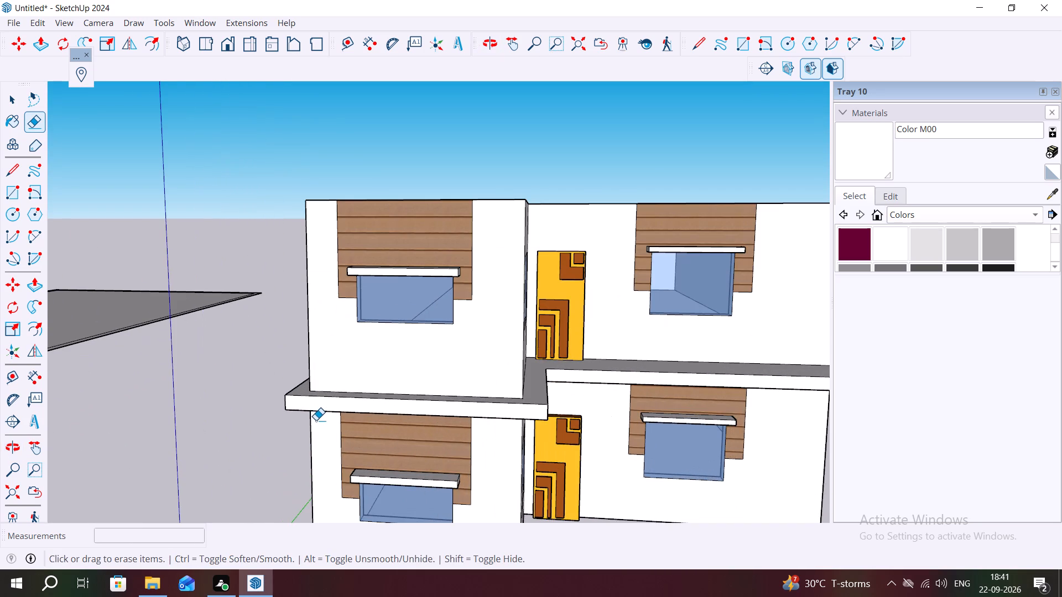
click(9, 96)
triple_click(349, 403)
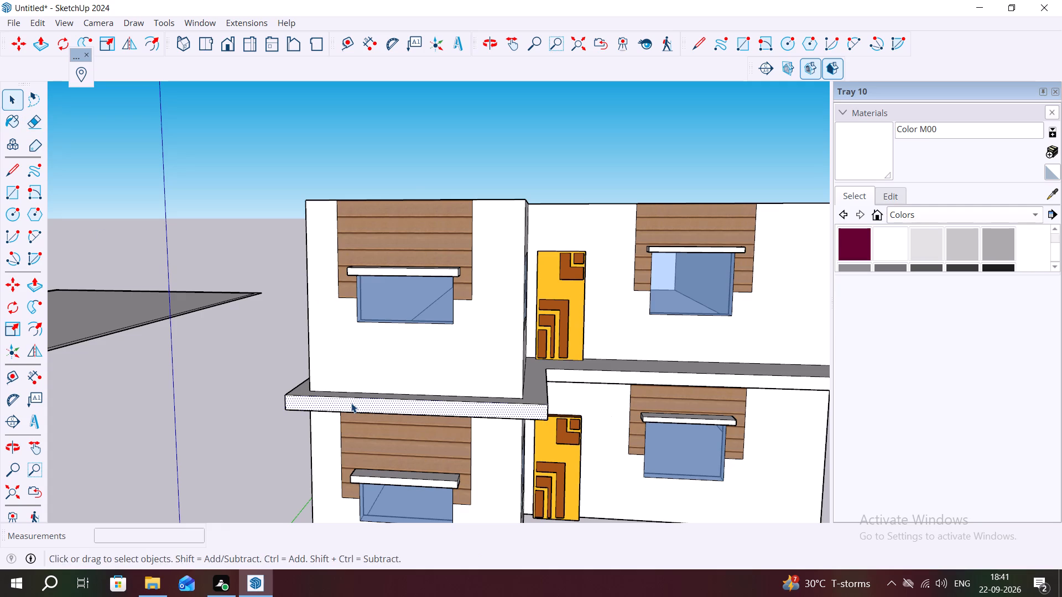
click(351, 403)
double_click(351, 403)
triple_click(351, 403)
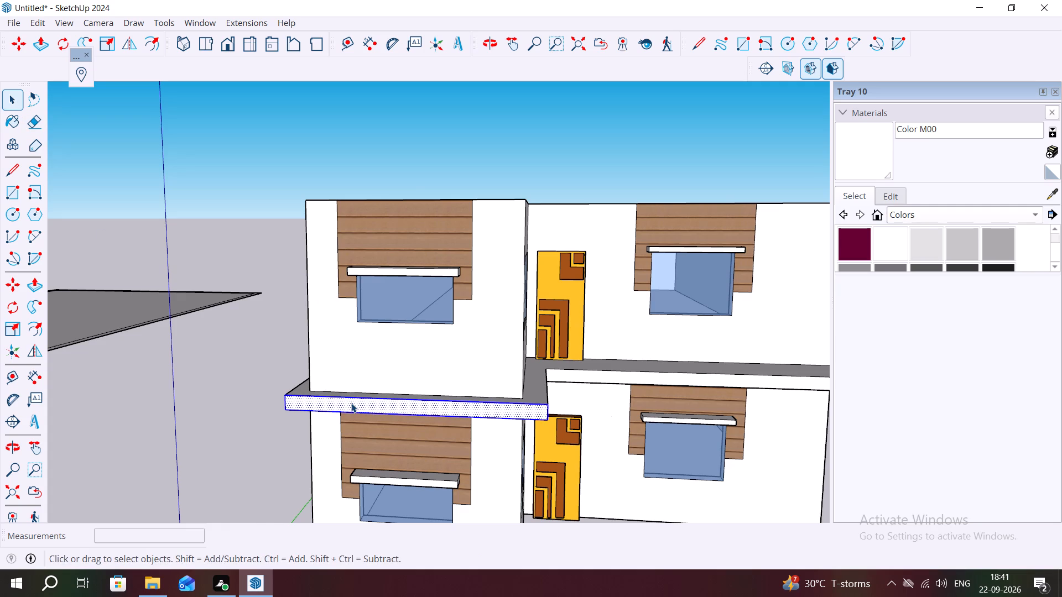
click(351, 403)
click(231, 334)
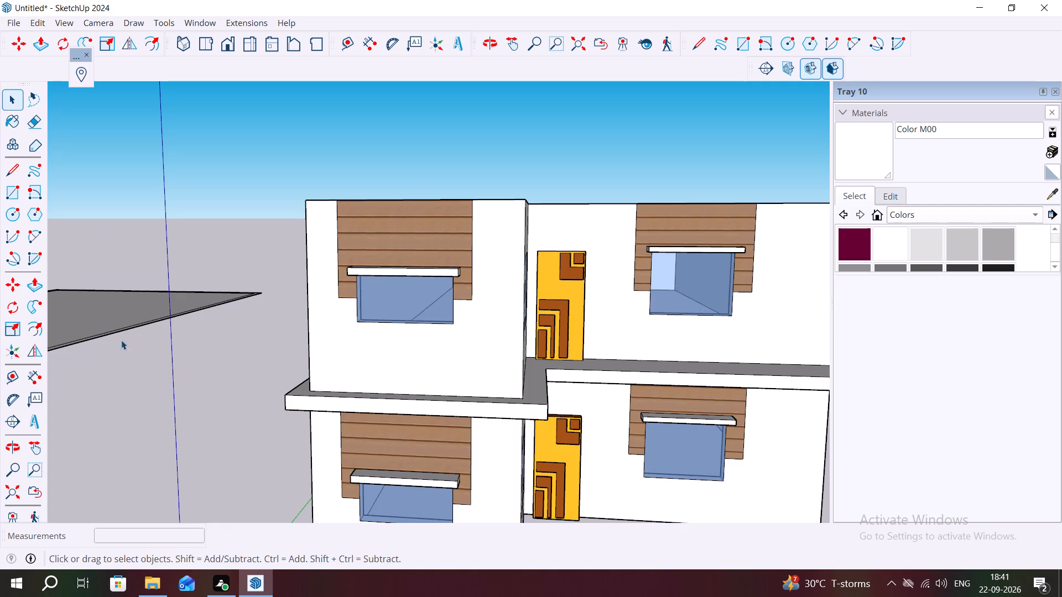
Copy the overhanging top face of the first-floor slab vertically 10' up to the top of the upper-storey walls.
middle_drag(530, 410, 543, 475)
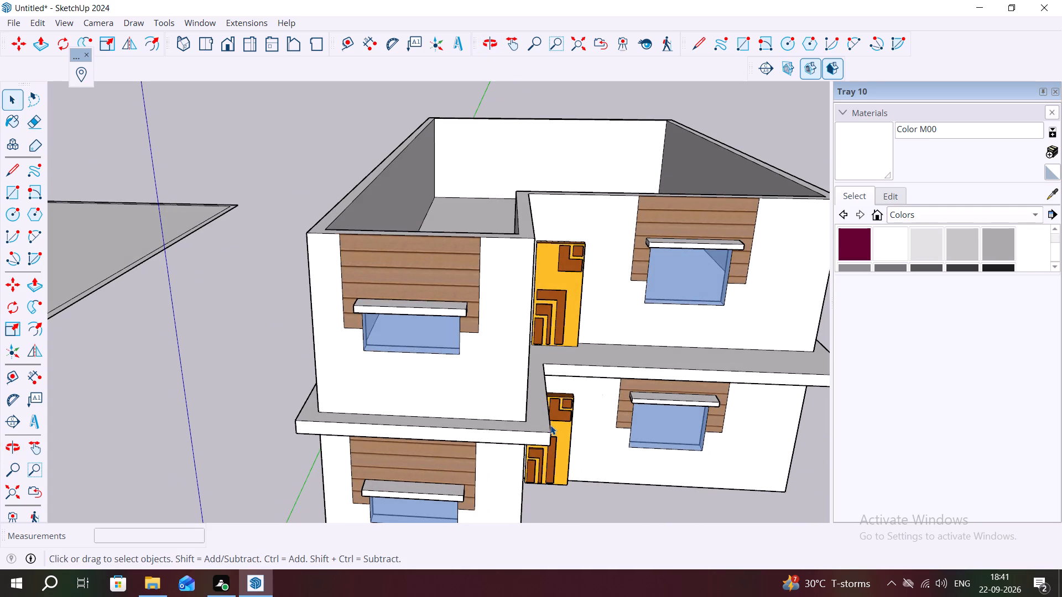
click(541, 421)
double_click(541, 421)
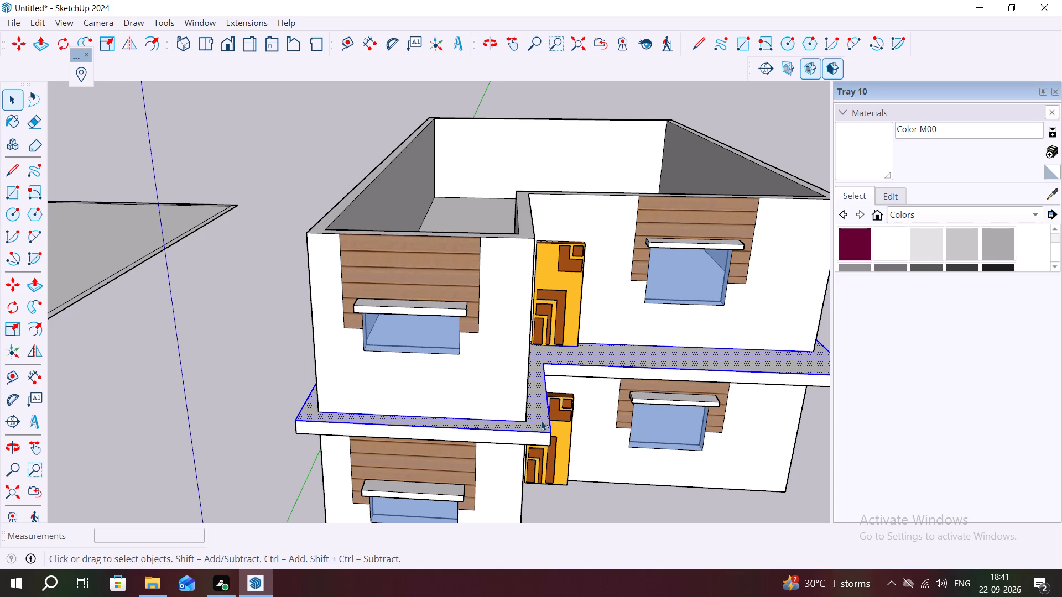
key(m)
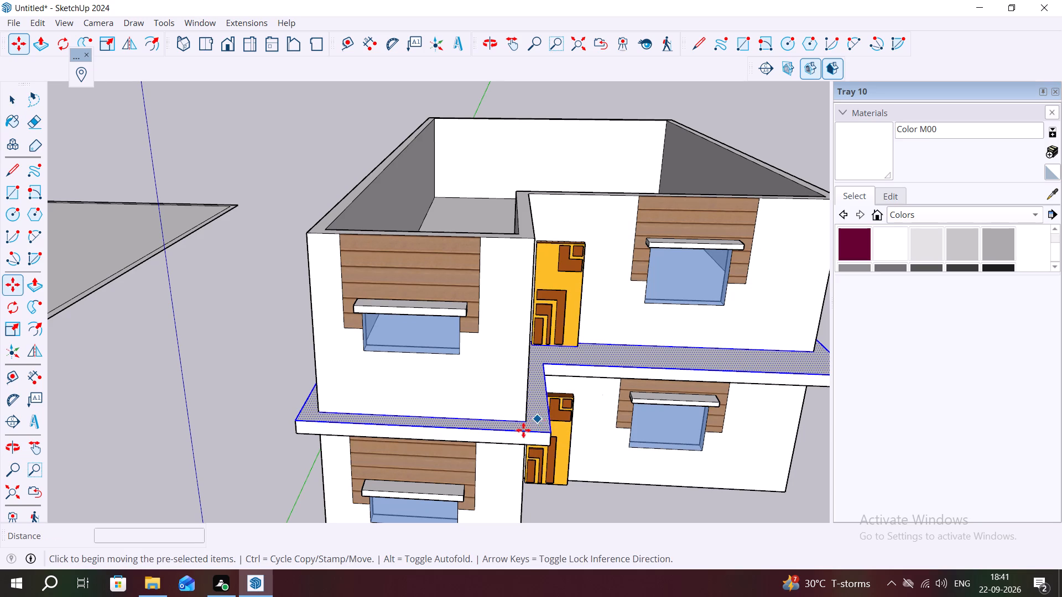
click(551, 430)
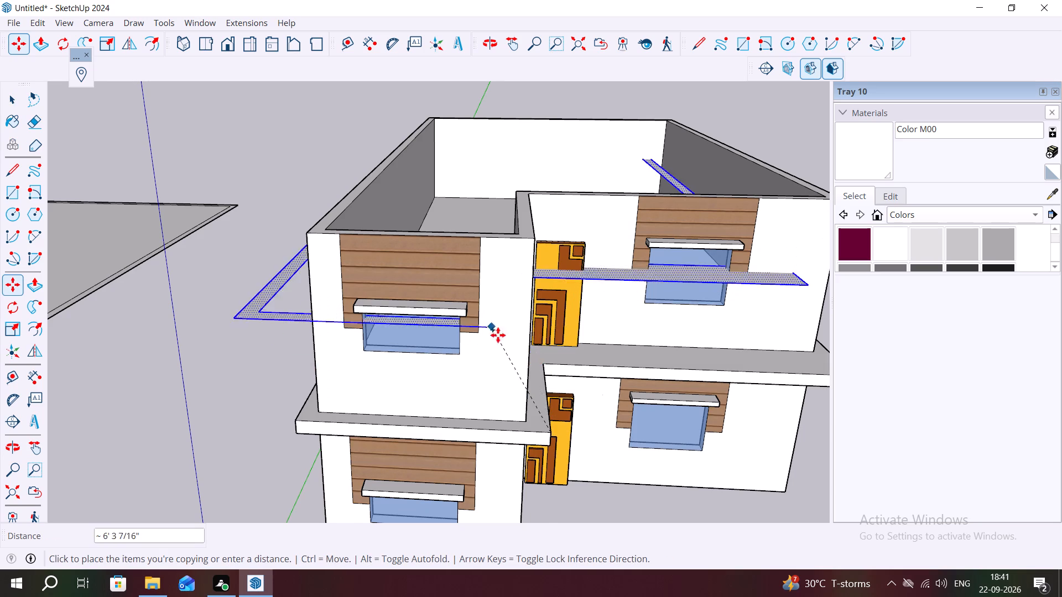
key(Left)
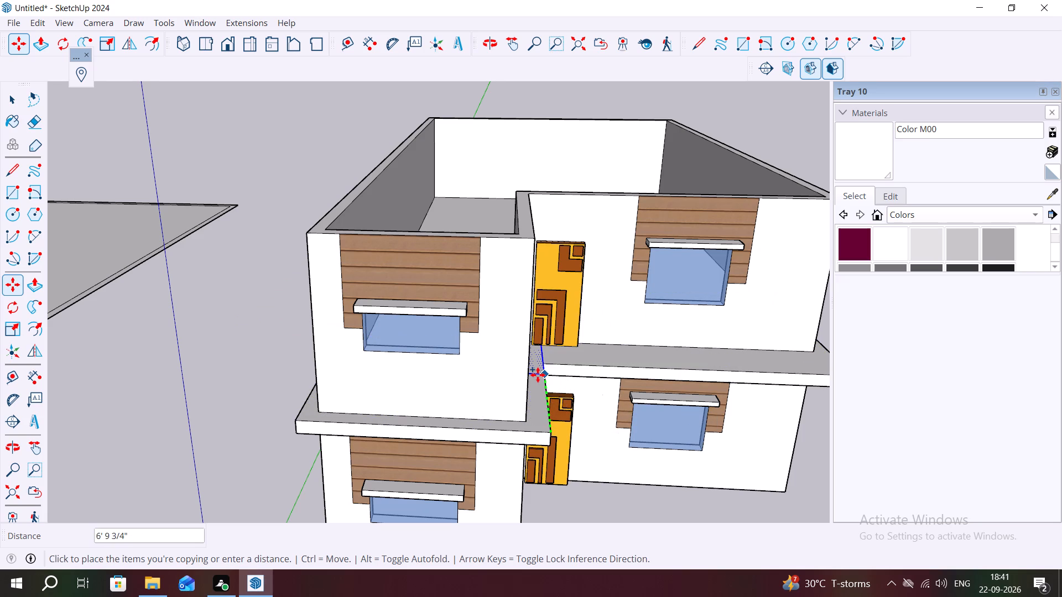
key(Left)
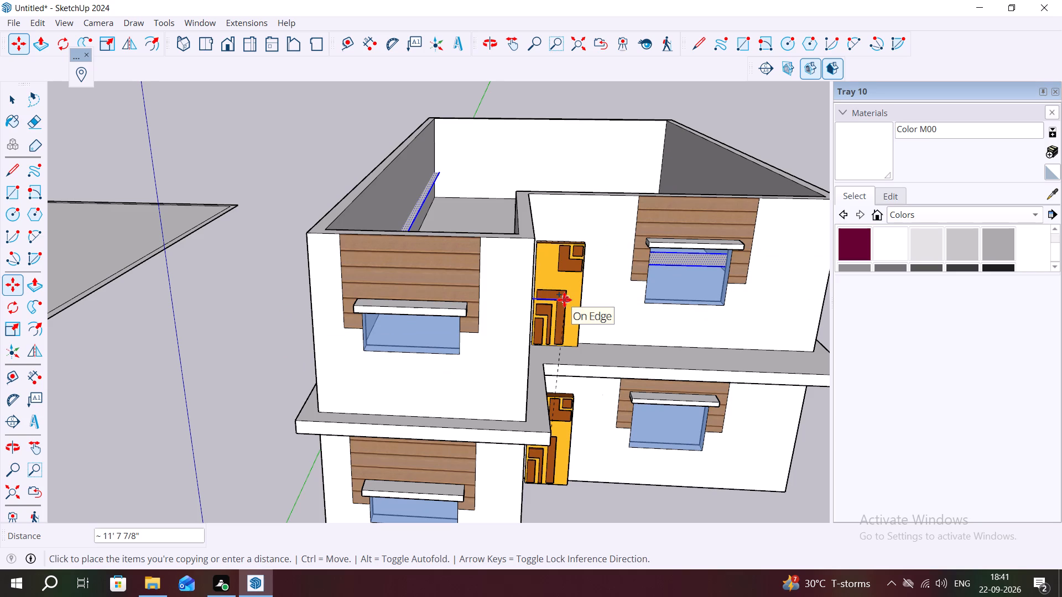
key(Up)
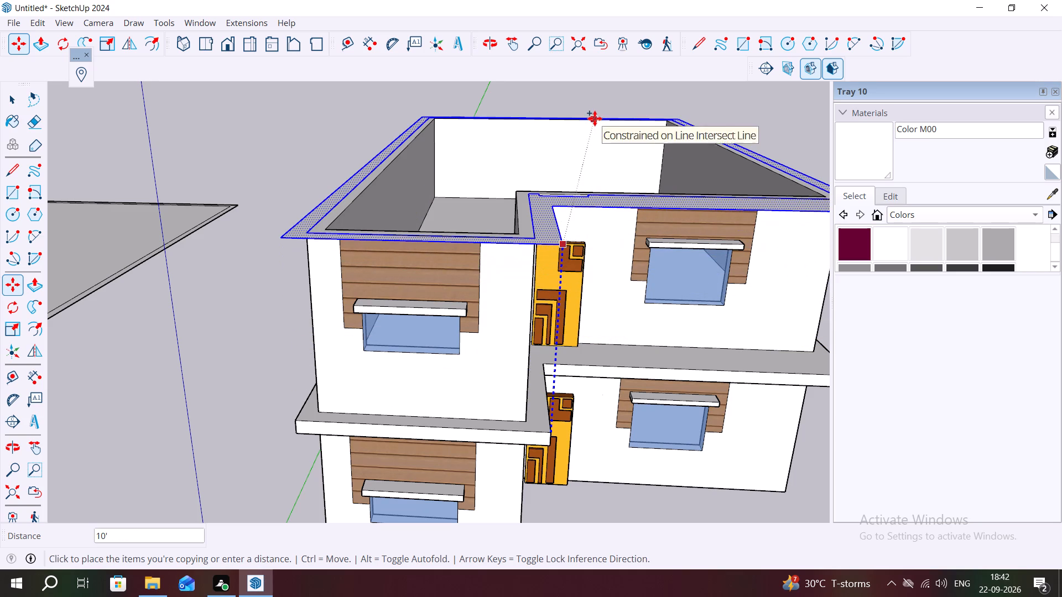
scroll(591, 121, up, 6)
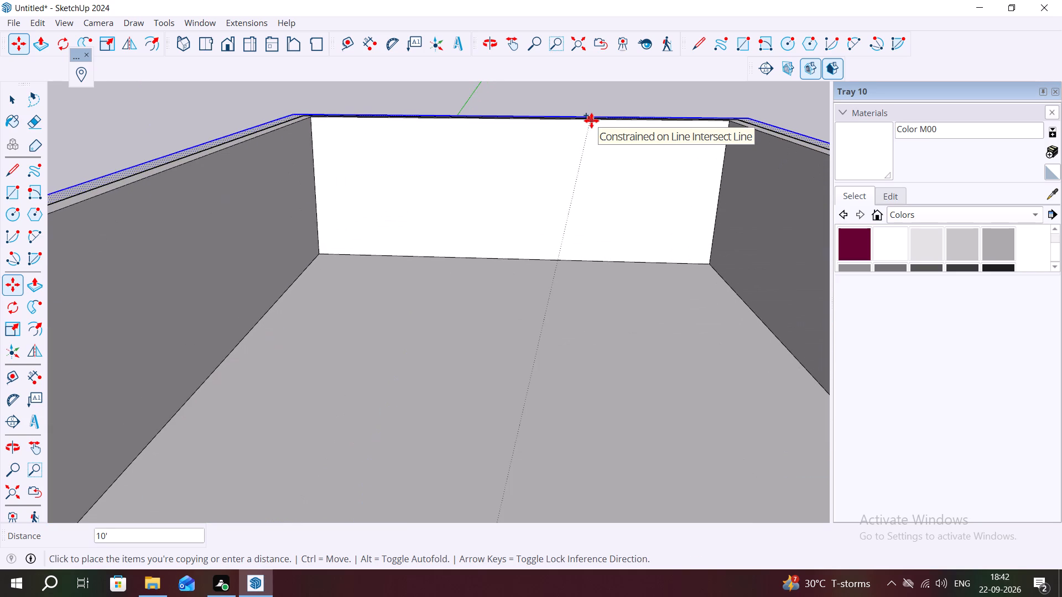
scroll(591, 121, down, 5)
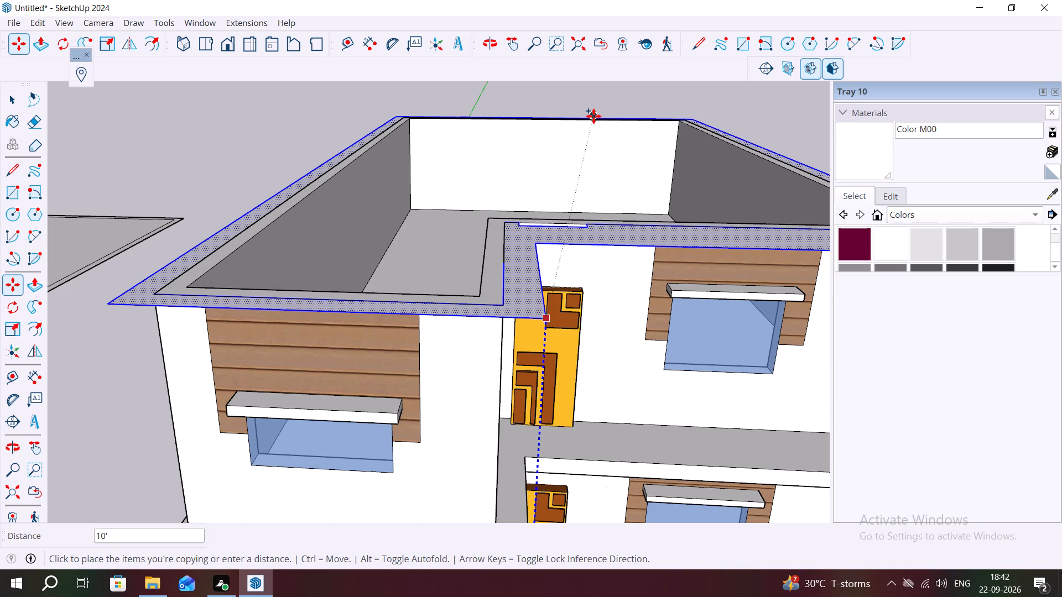
click(594, 116)
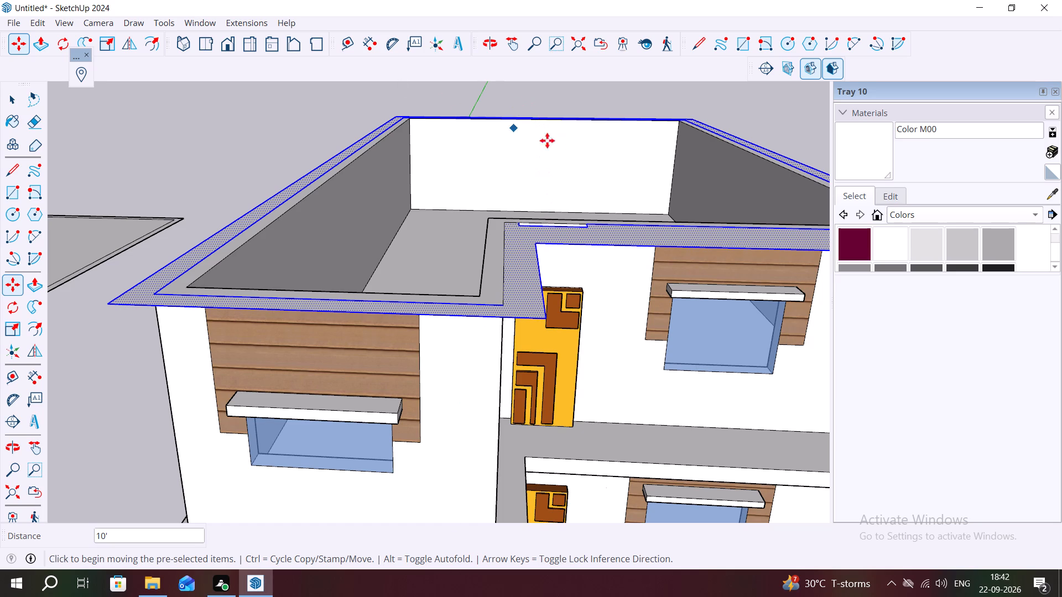
scroll(551, 199, down, 2)
key(Escape)
key(space)
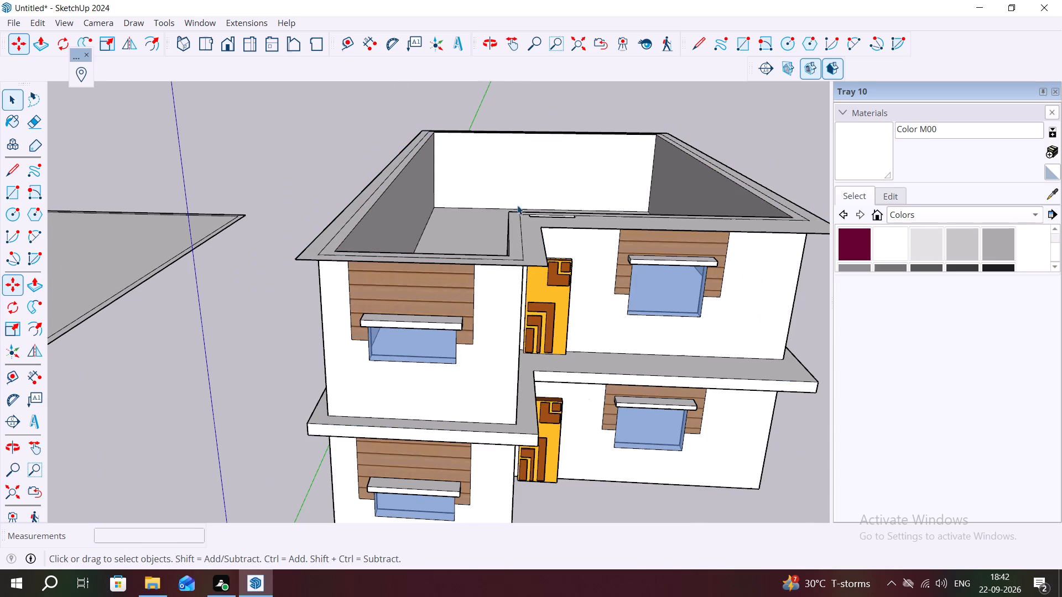
Push/Pull the copied slab outline at the top of the walls upward by about 6 inches.
scroll(489, 229, up, 3)
middle_drag(505, 232, 548, 271)
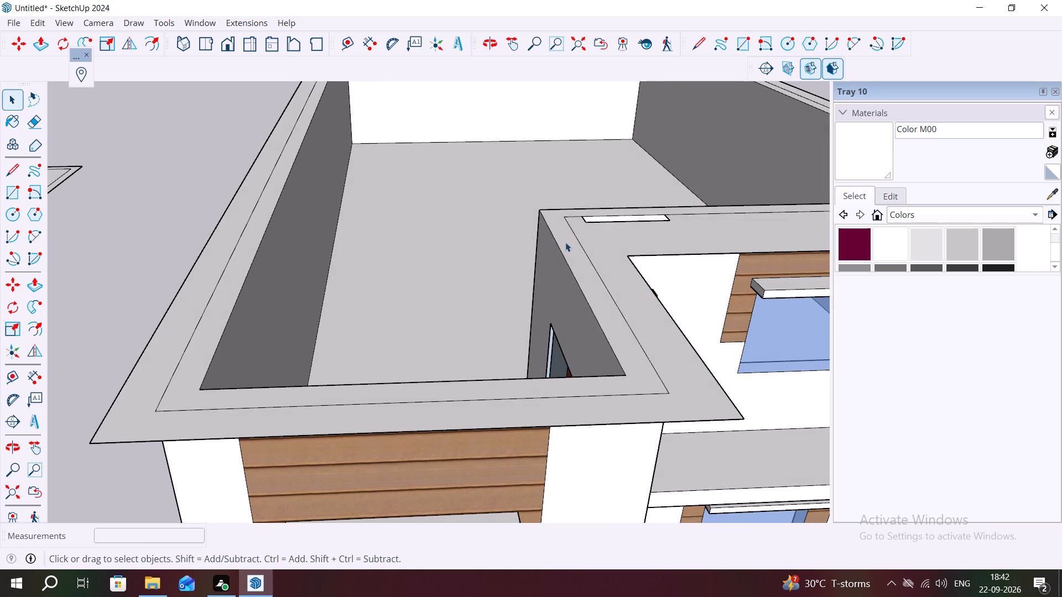
scroll(560, 233, down, 8)
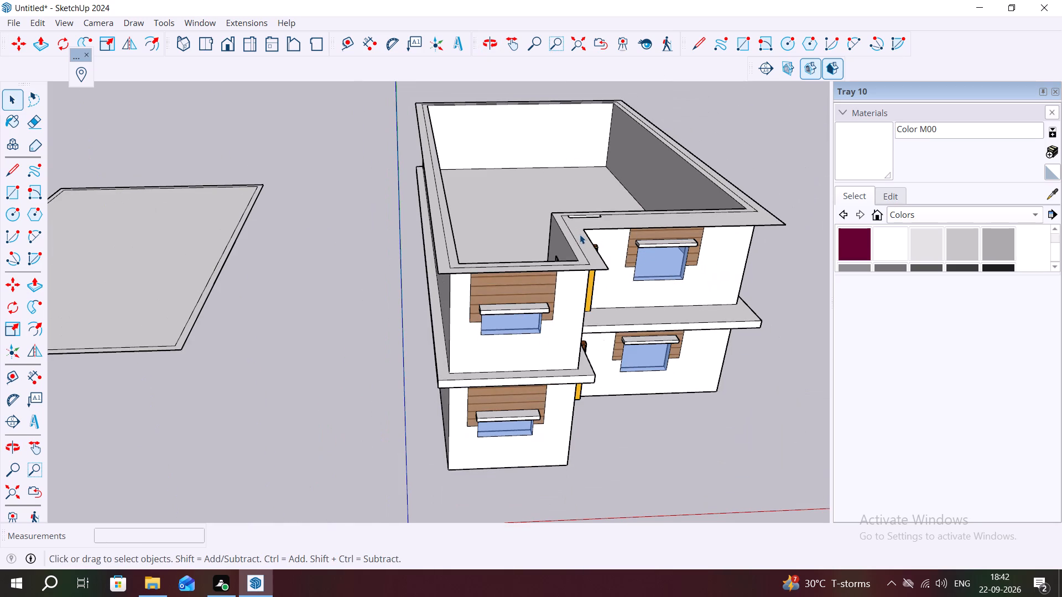
click(580, 234)
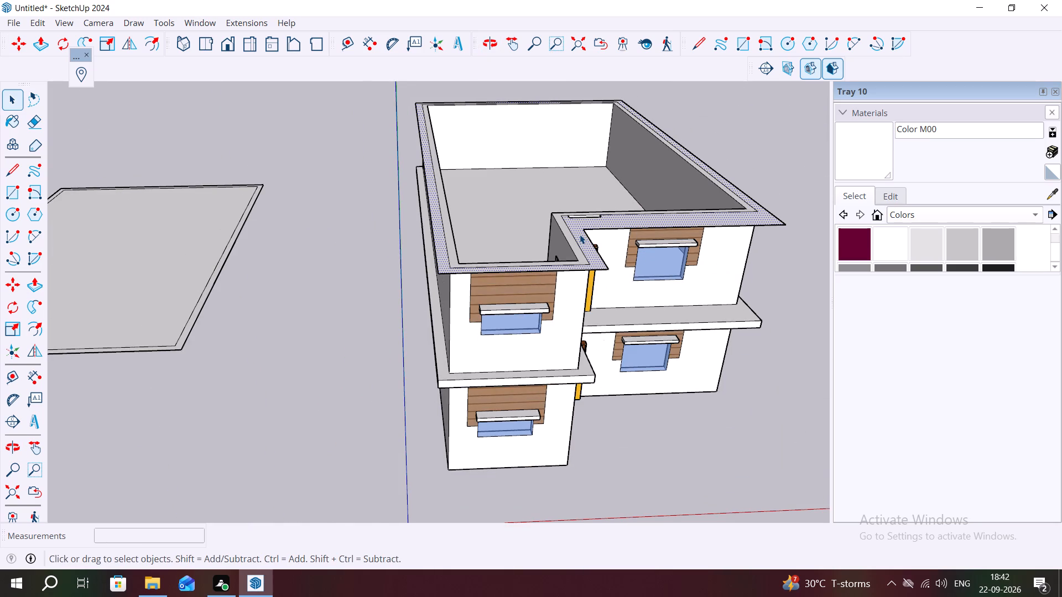
key(p)
click(581, 234)
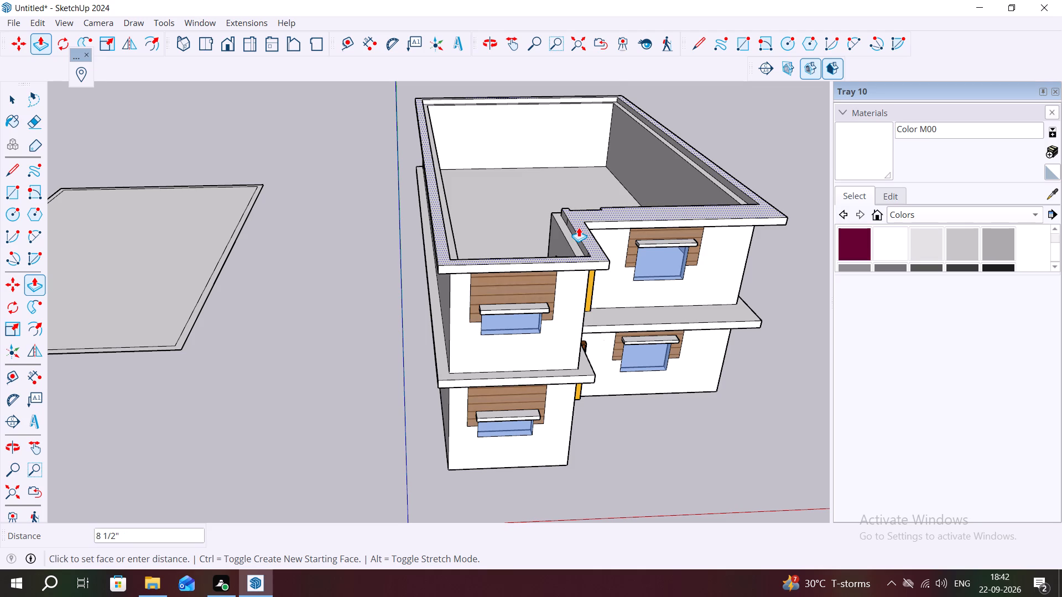
click(579, 229)
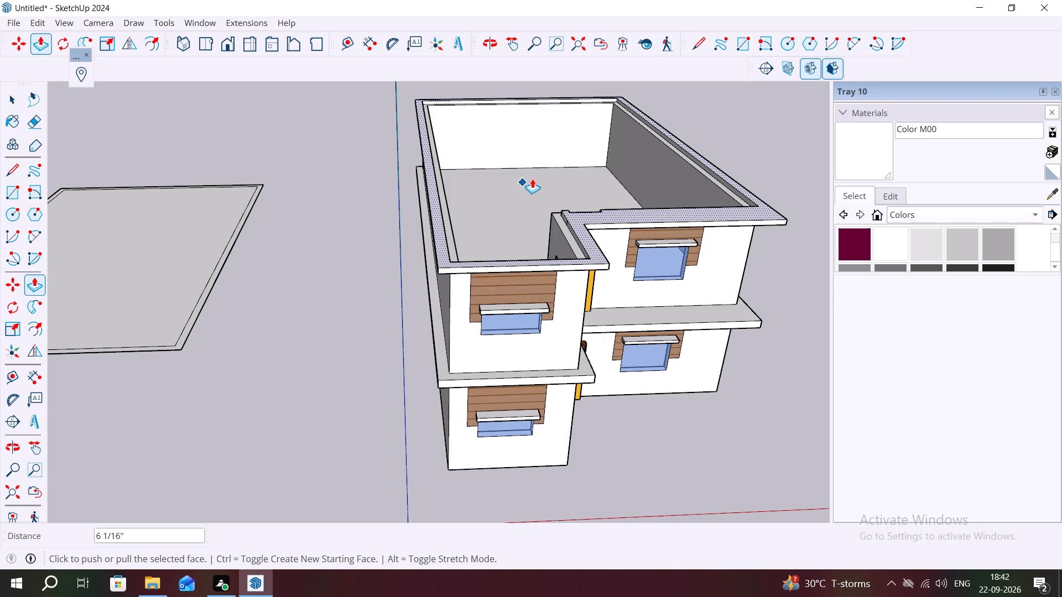
key(Escape)
key(Escape)
scroll(443, 92, up, 1)
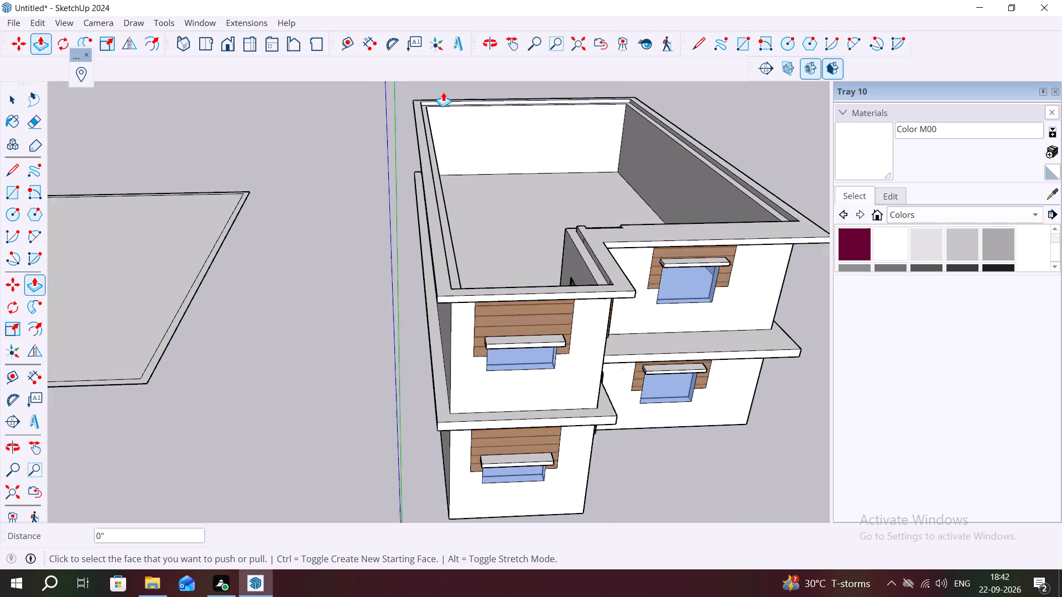
scroll(443, 92, up, 1)
key(space)
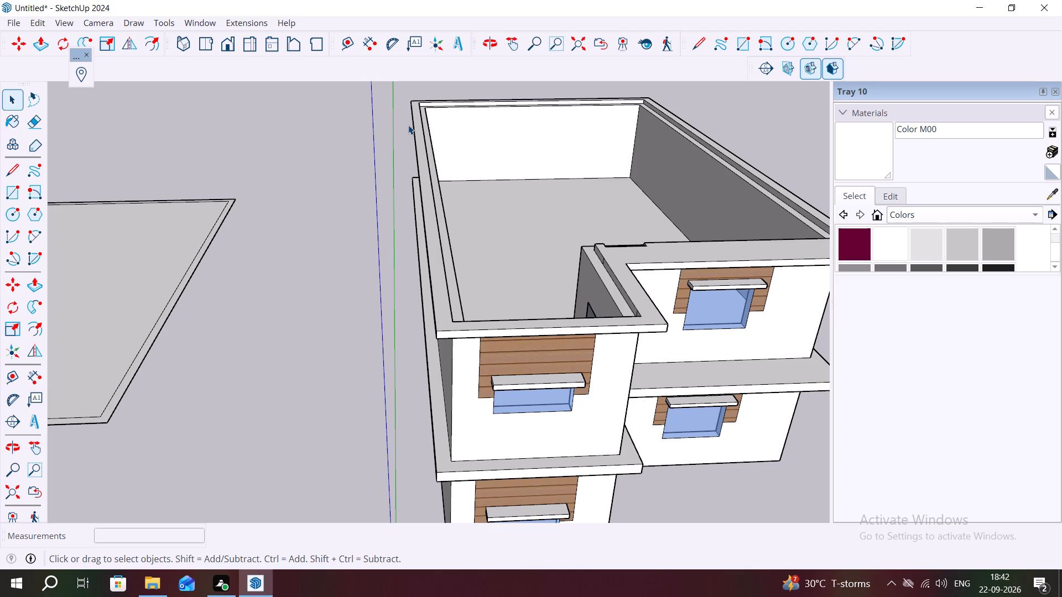
Copy the building's ground-level bottom face with its edges about 21' 4" up, onto the roof edge at the projecting block's front corner.
scroll(408, 125, down, 3)
middle_drag(439, 177, 418, 0)
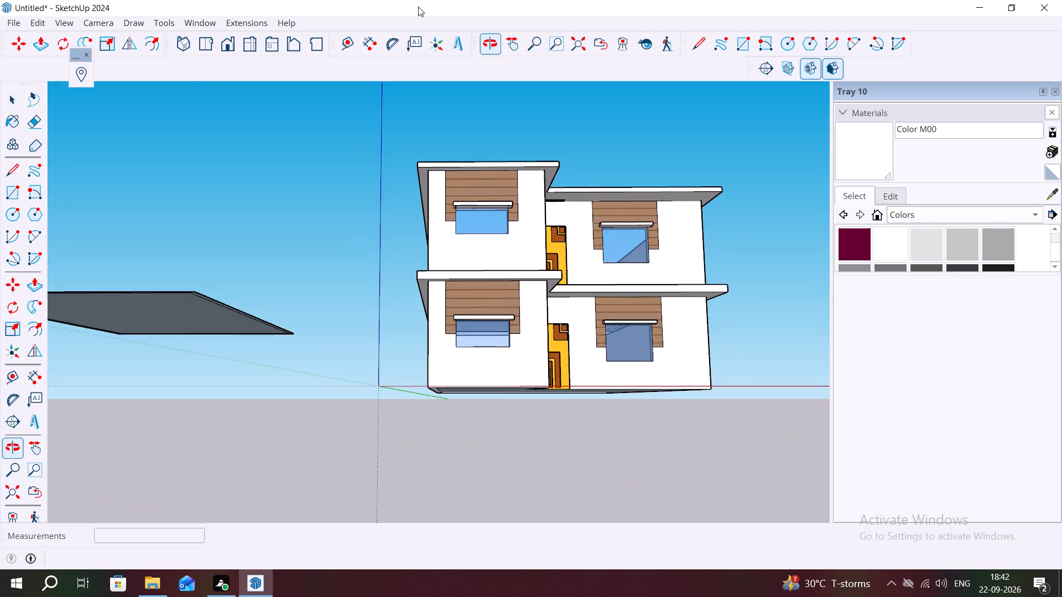
scroll(464, 472, down, 1)
middle_drag(554, 473, 537, 289)
scroll(525, 324, up, 3)
double_click(510, 318)
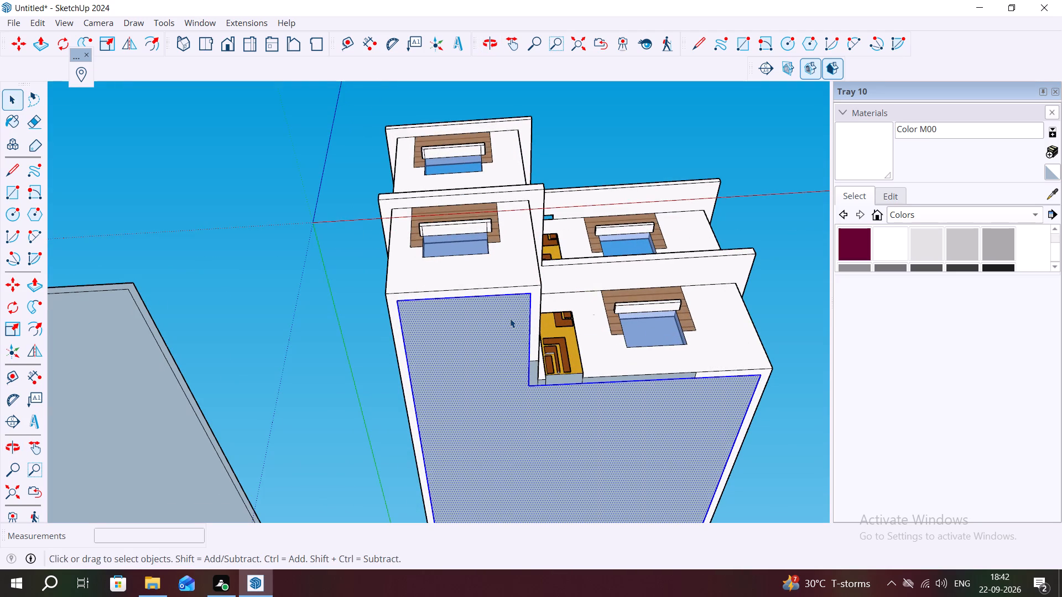
key(m)
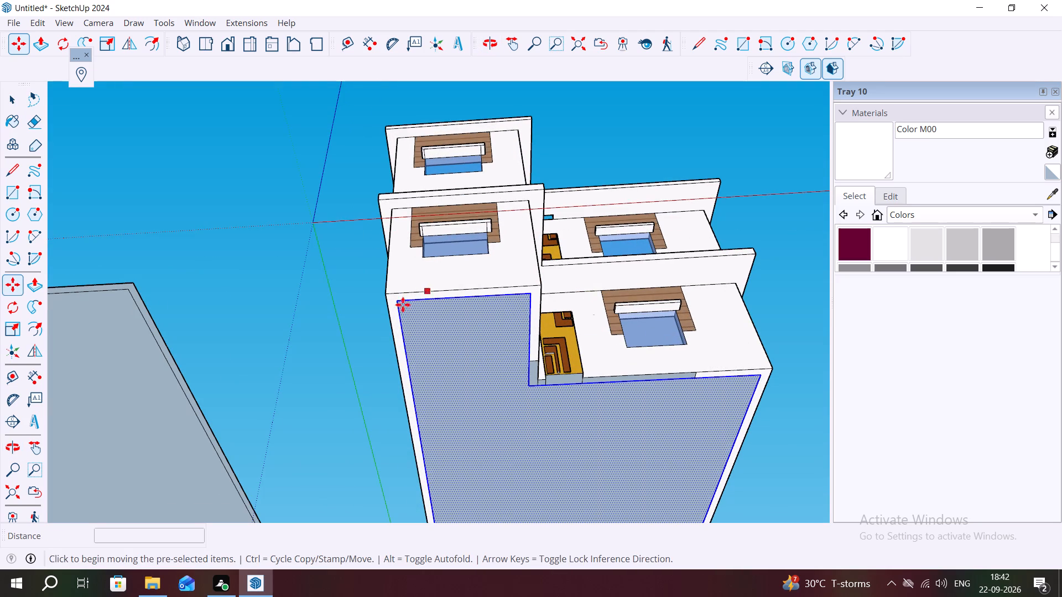
drag(402, 305, 408, 305)
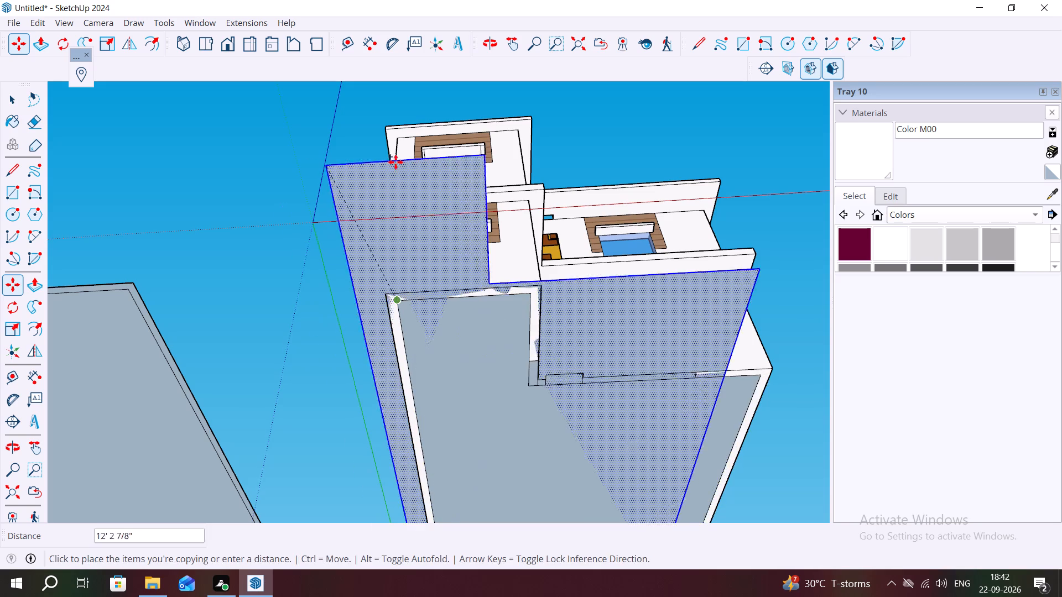
middle_drag(402, 164, 338, 477)
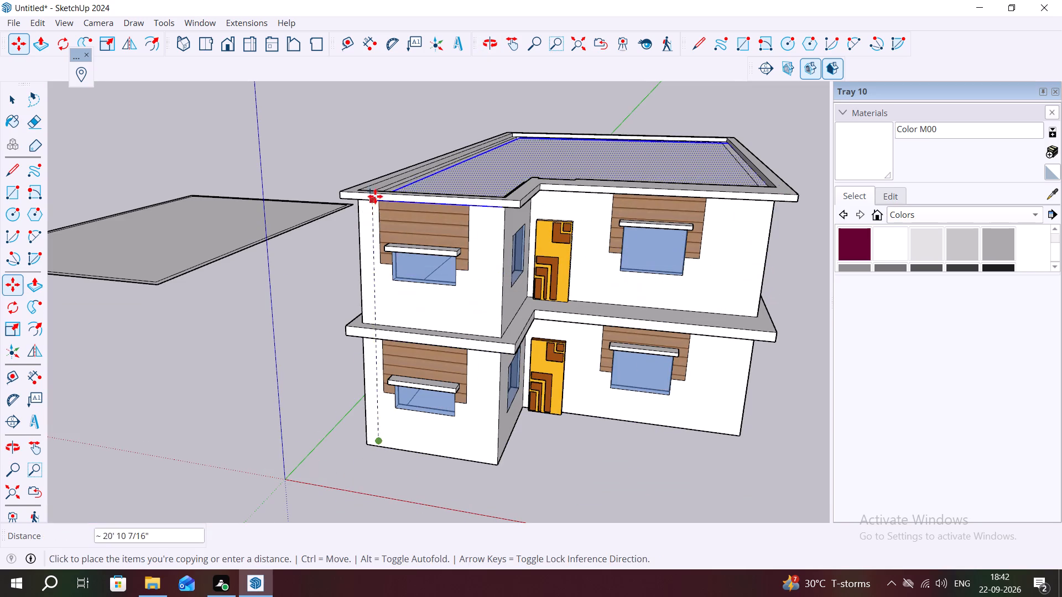
middle_drag(376, 186, 375, 312)
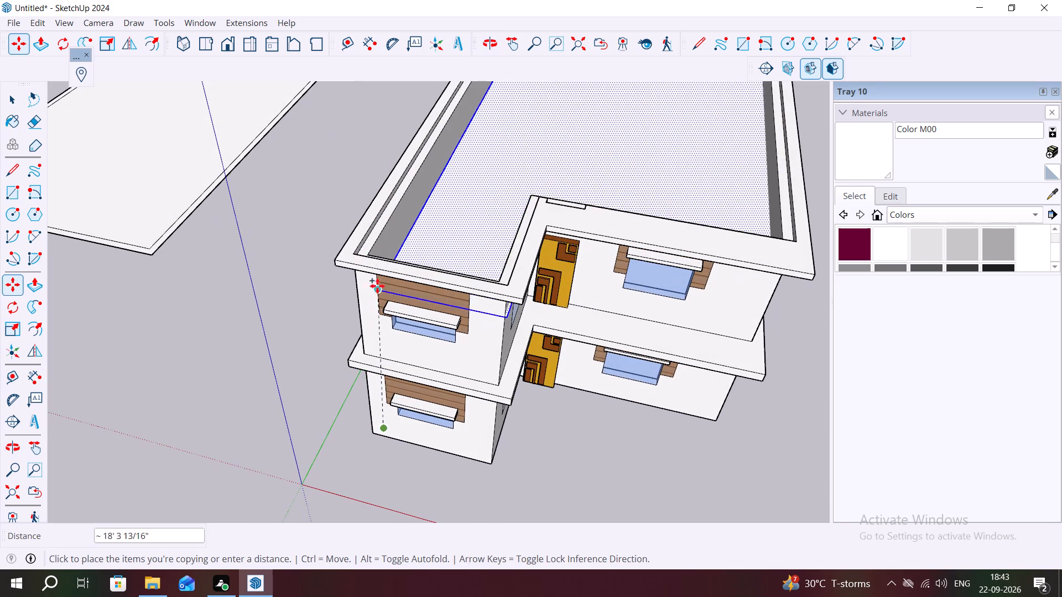
scroll(373, 256, up, 6)
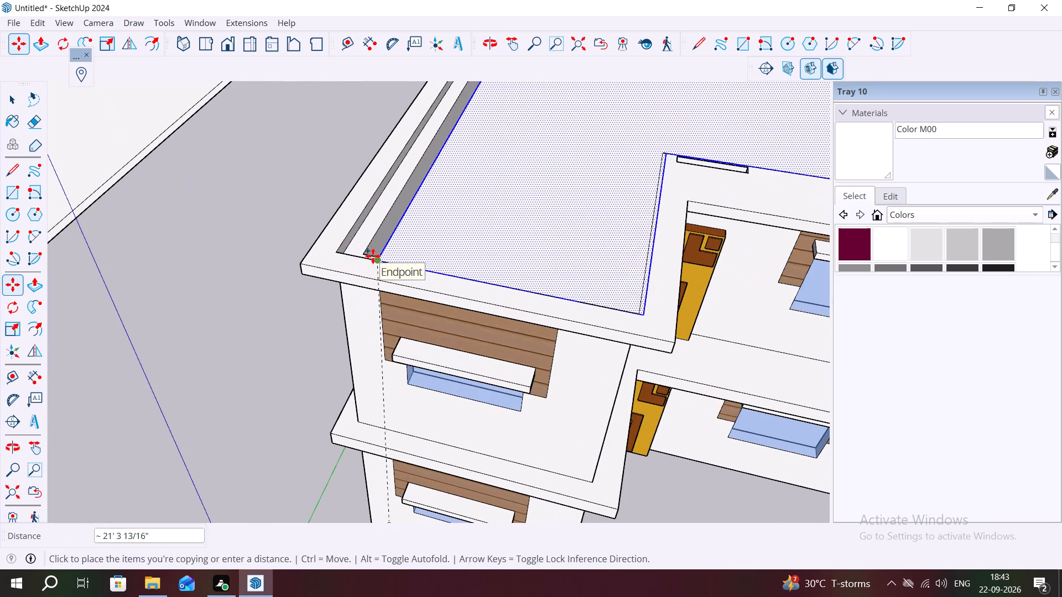
click(363, 253)
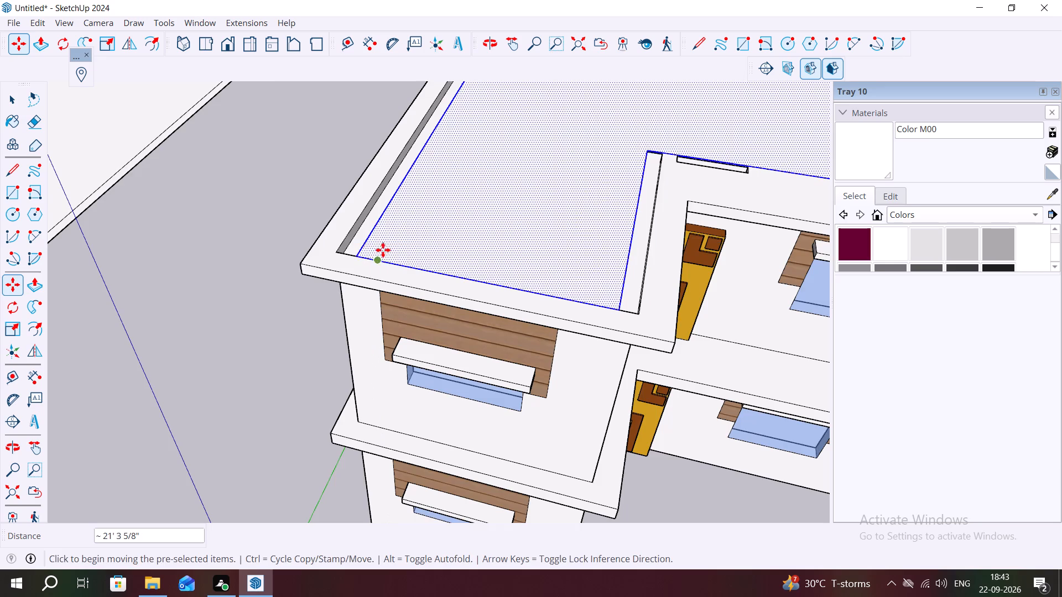
scroll(404, 232, down, 4)
middle_drag(430, 224, 441, 294)
scroll(451, 260, down, 3)
key(Escape)
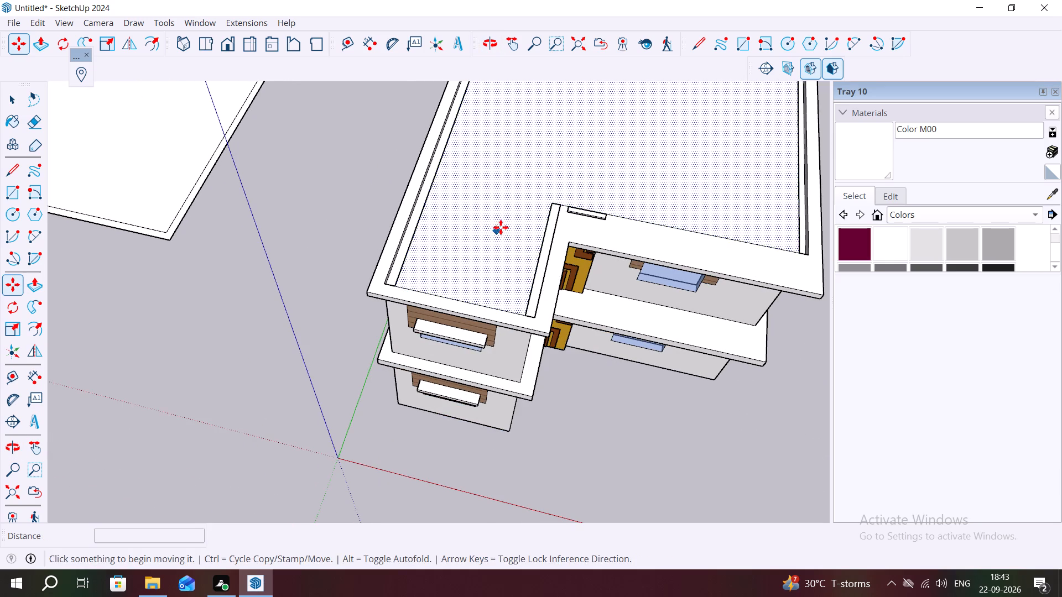
key(space)
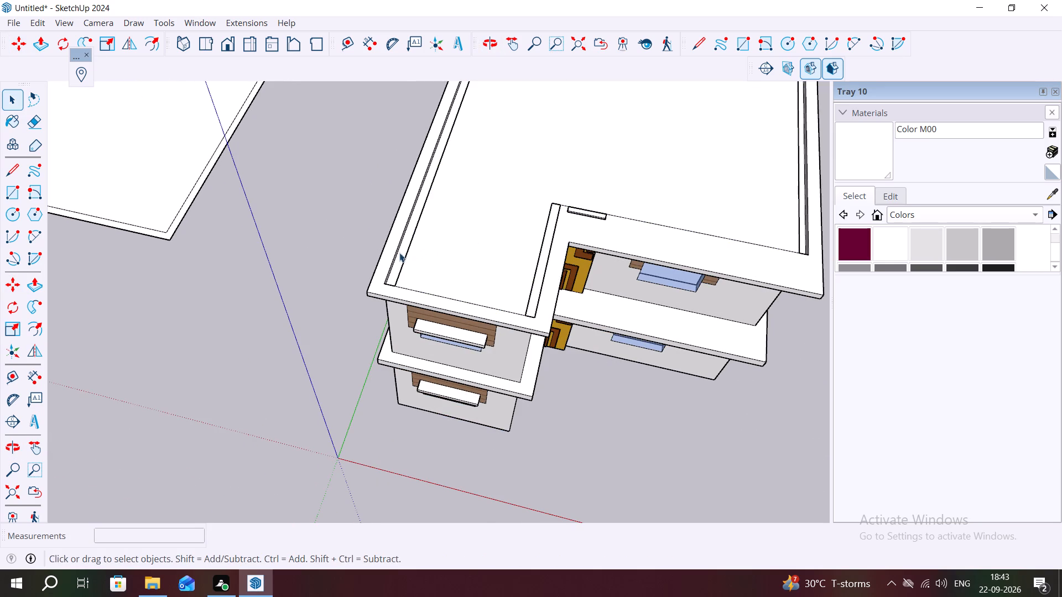
Push/Pull the recessed wall-top strip around the roof up 6 inches, level with the roof slab edge.
click(402, 254)
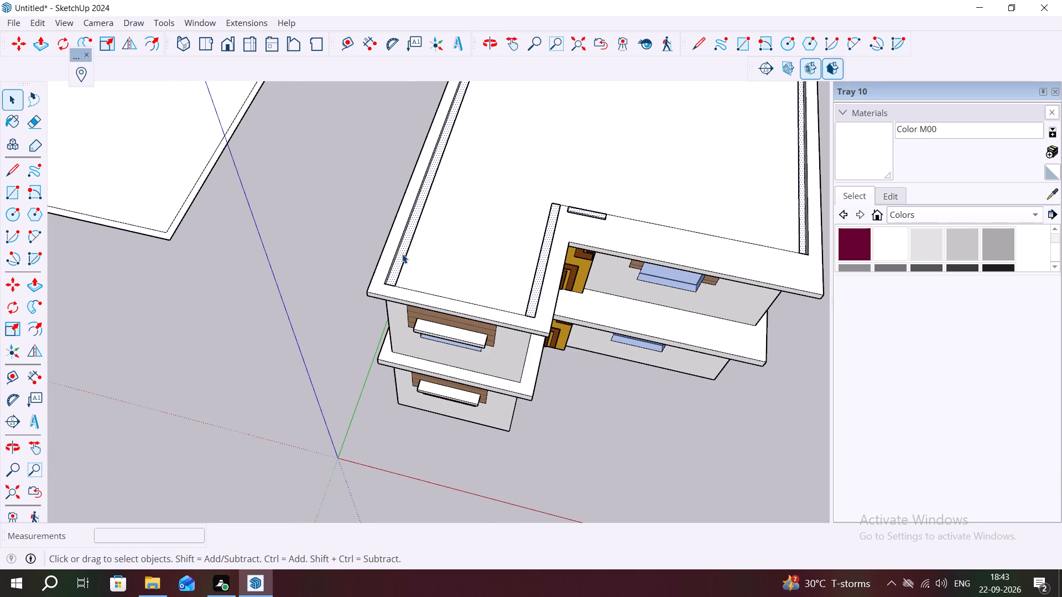
key(p)
click(402, 254)
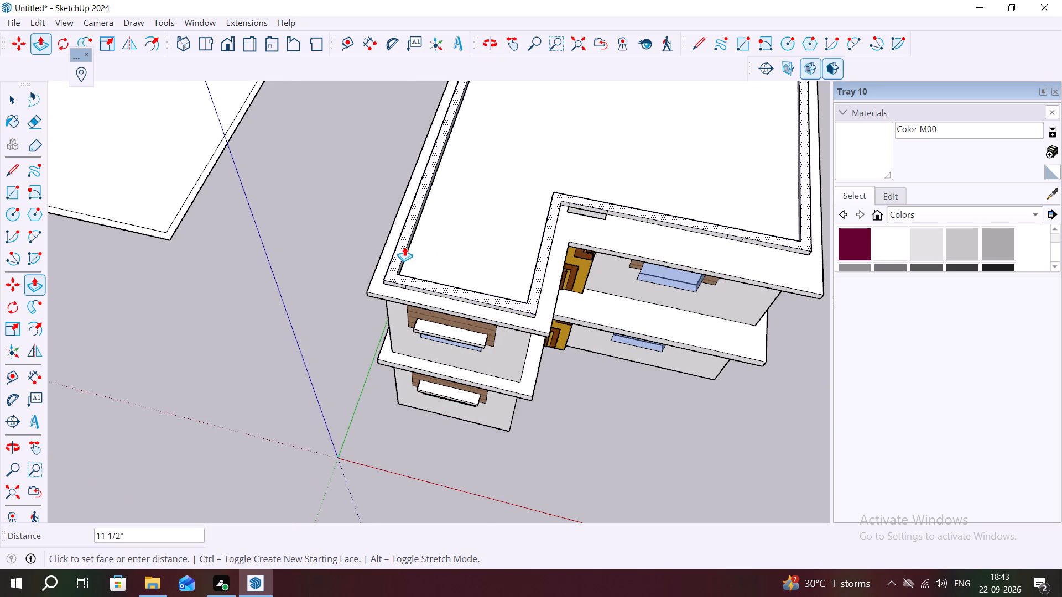
scroll(399, 249, up, 7)
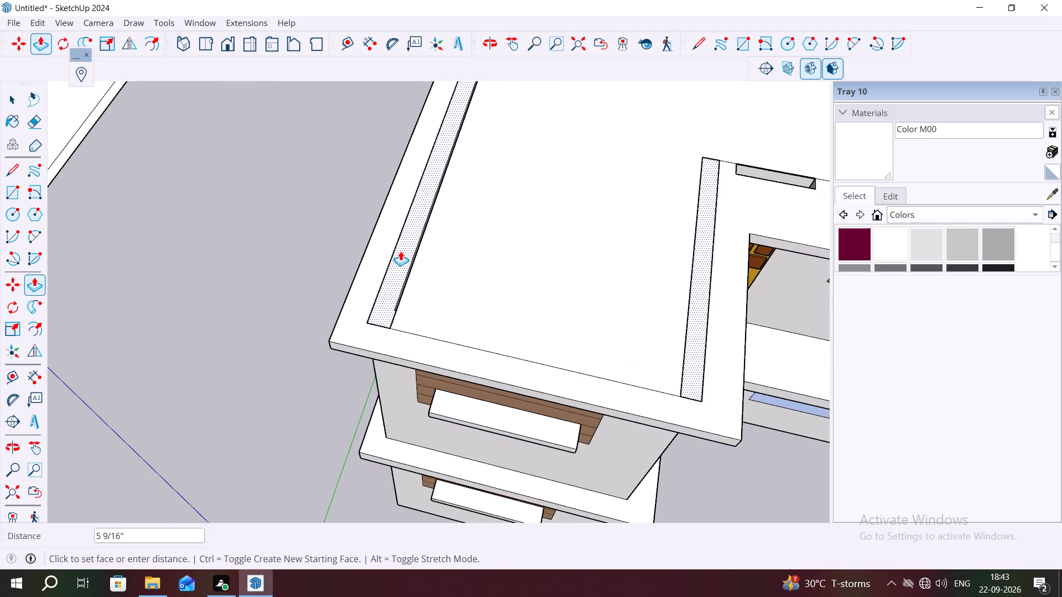
scroll(404, 249, up, 6)
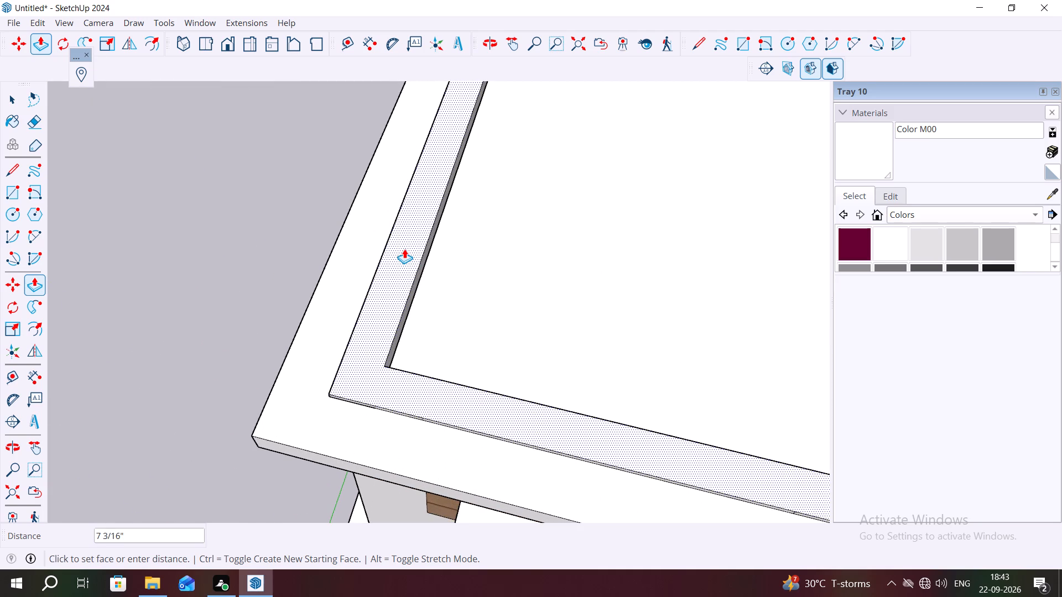
click(403, 252)
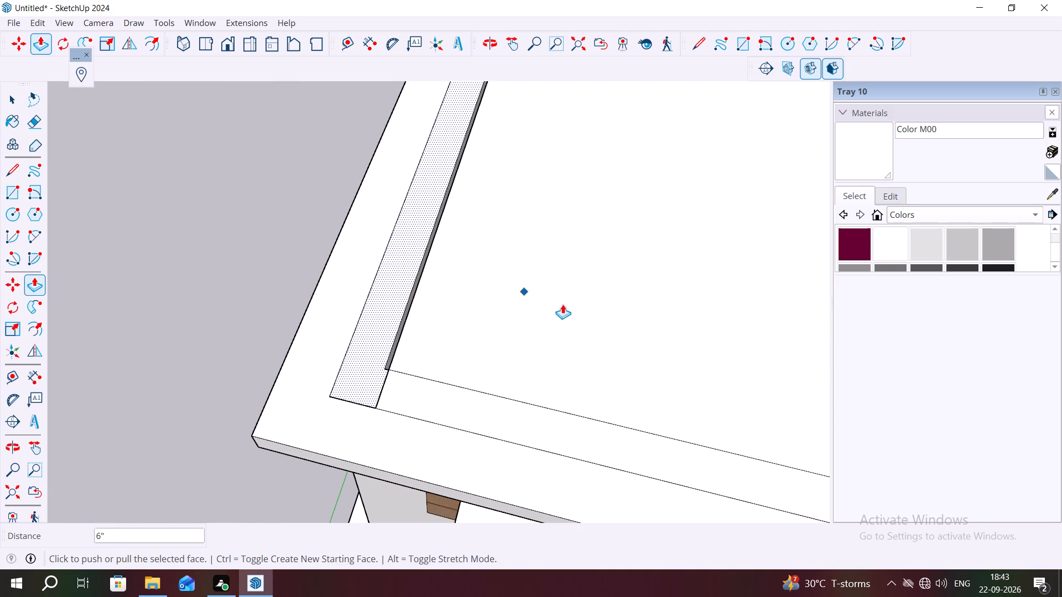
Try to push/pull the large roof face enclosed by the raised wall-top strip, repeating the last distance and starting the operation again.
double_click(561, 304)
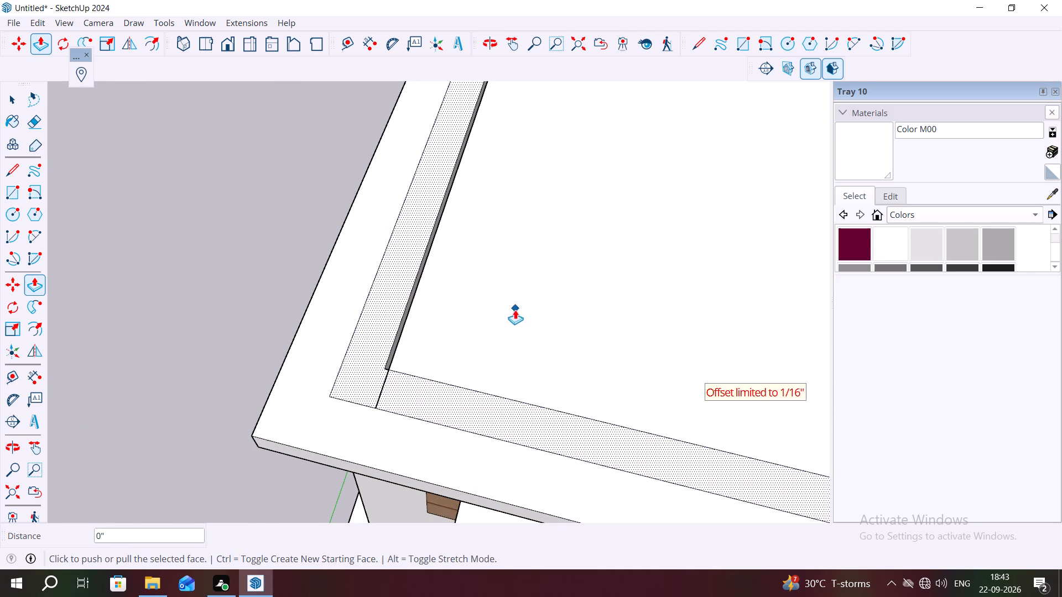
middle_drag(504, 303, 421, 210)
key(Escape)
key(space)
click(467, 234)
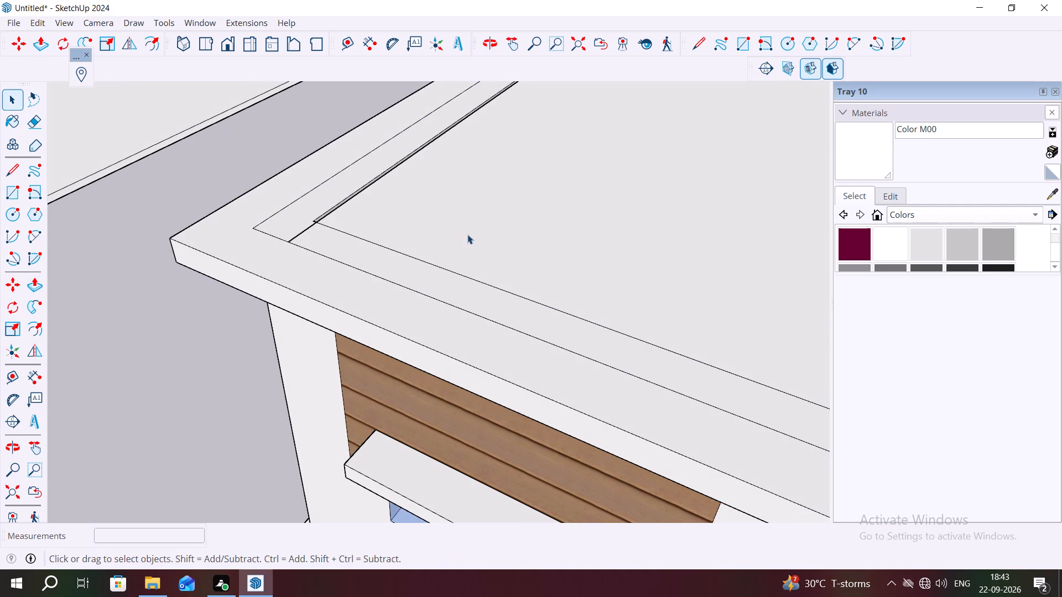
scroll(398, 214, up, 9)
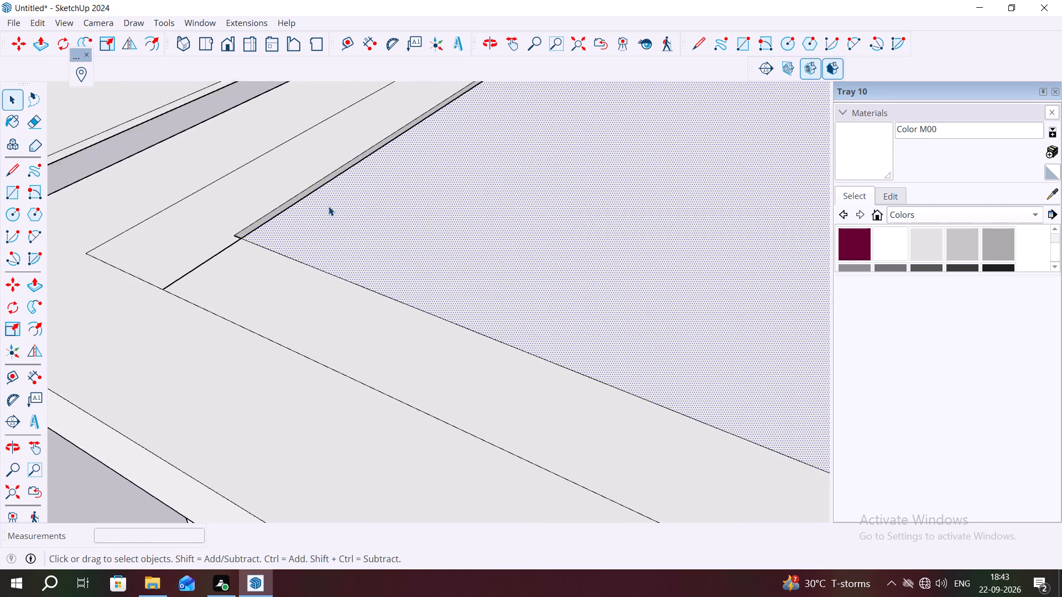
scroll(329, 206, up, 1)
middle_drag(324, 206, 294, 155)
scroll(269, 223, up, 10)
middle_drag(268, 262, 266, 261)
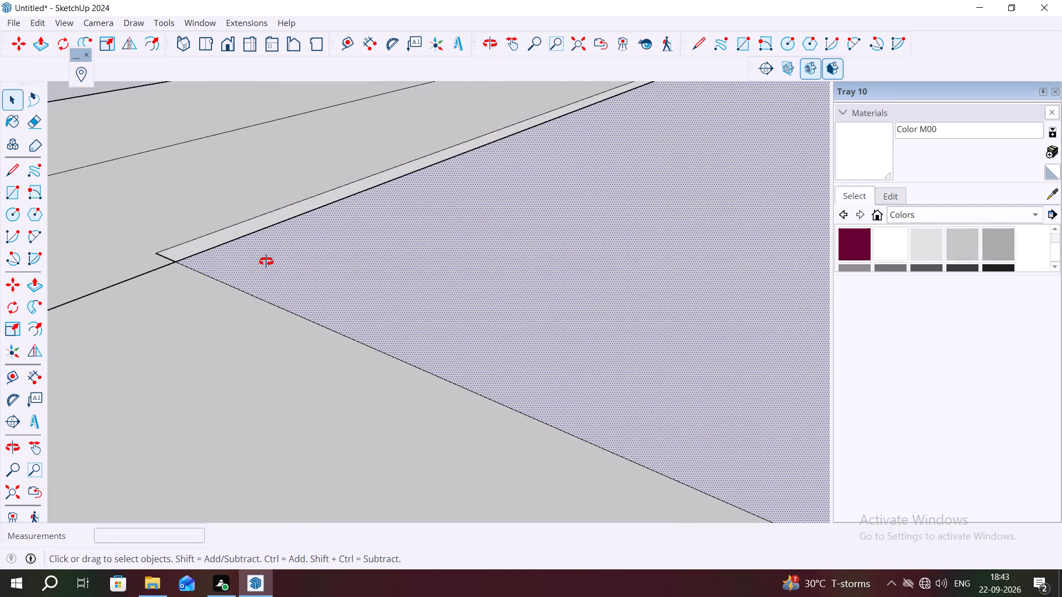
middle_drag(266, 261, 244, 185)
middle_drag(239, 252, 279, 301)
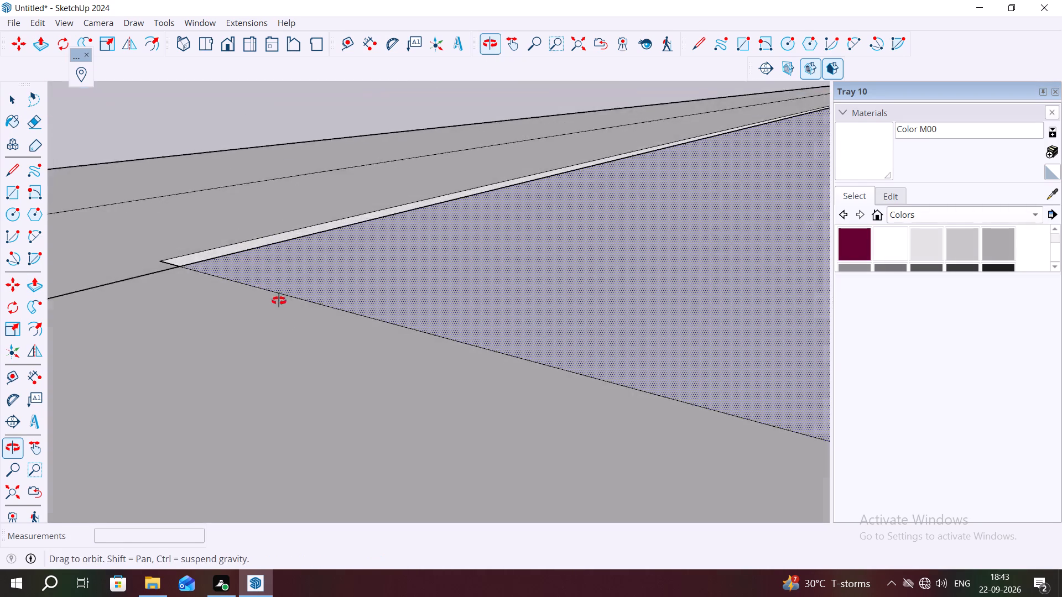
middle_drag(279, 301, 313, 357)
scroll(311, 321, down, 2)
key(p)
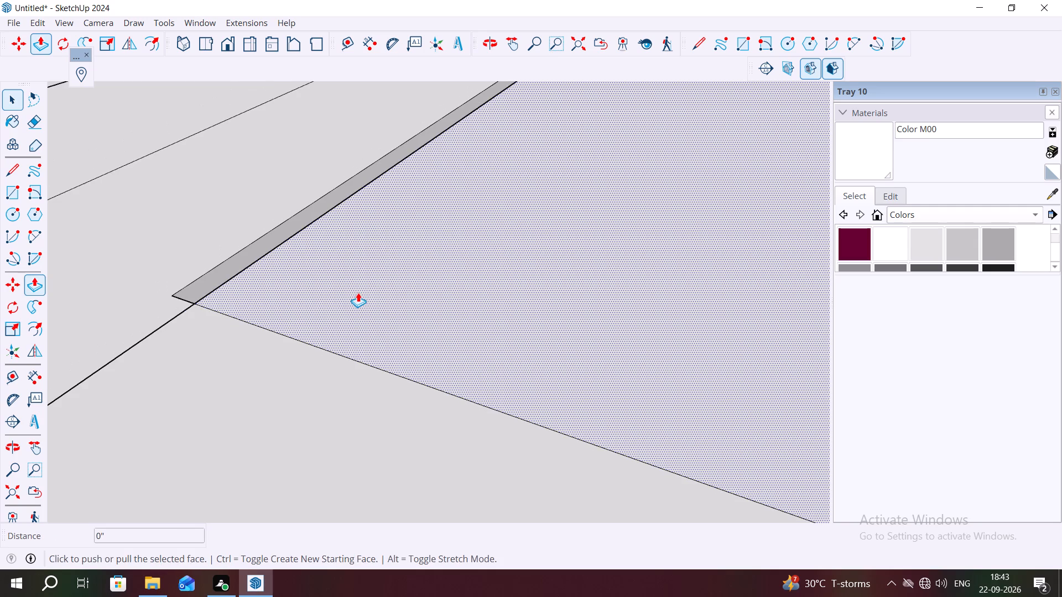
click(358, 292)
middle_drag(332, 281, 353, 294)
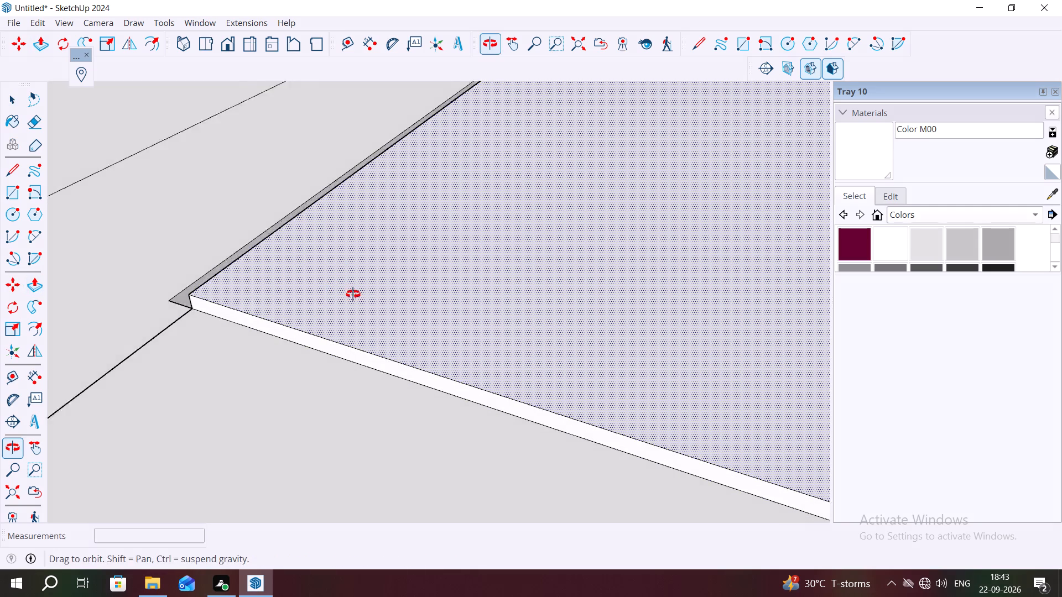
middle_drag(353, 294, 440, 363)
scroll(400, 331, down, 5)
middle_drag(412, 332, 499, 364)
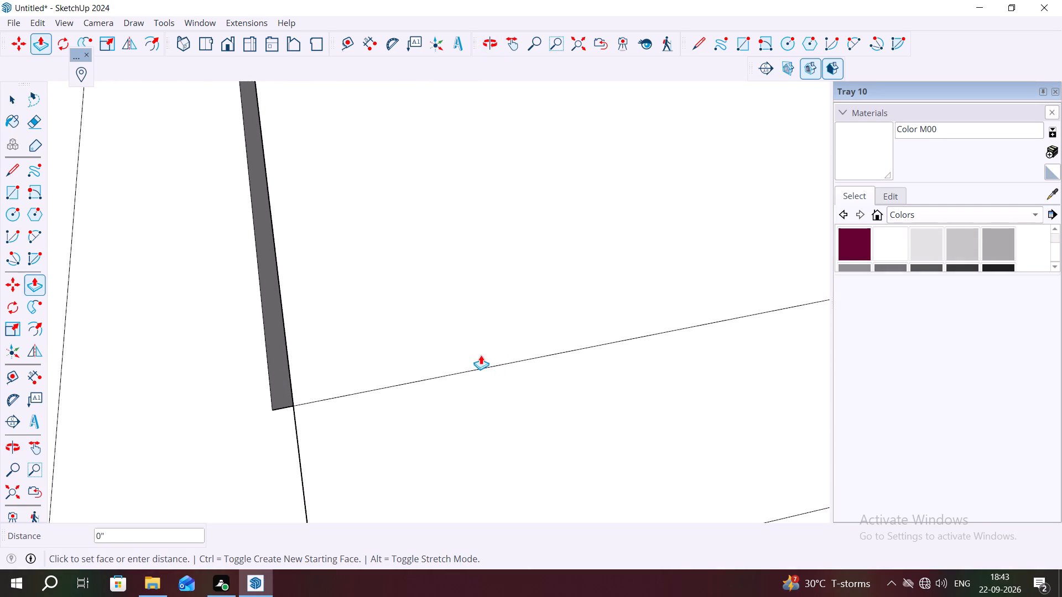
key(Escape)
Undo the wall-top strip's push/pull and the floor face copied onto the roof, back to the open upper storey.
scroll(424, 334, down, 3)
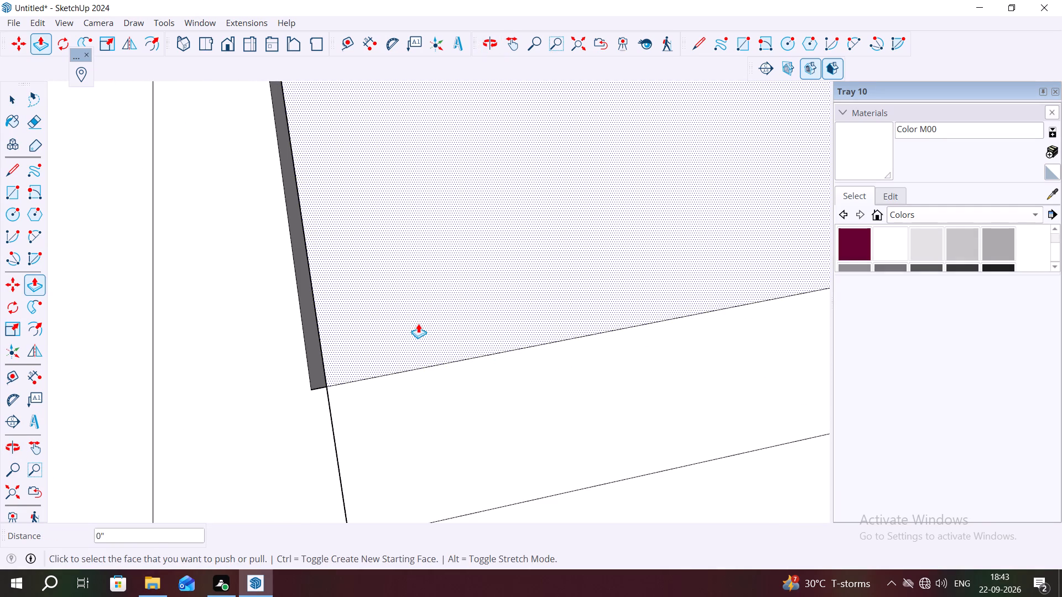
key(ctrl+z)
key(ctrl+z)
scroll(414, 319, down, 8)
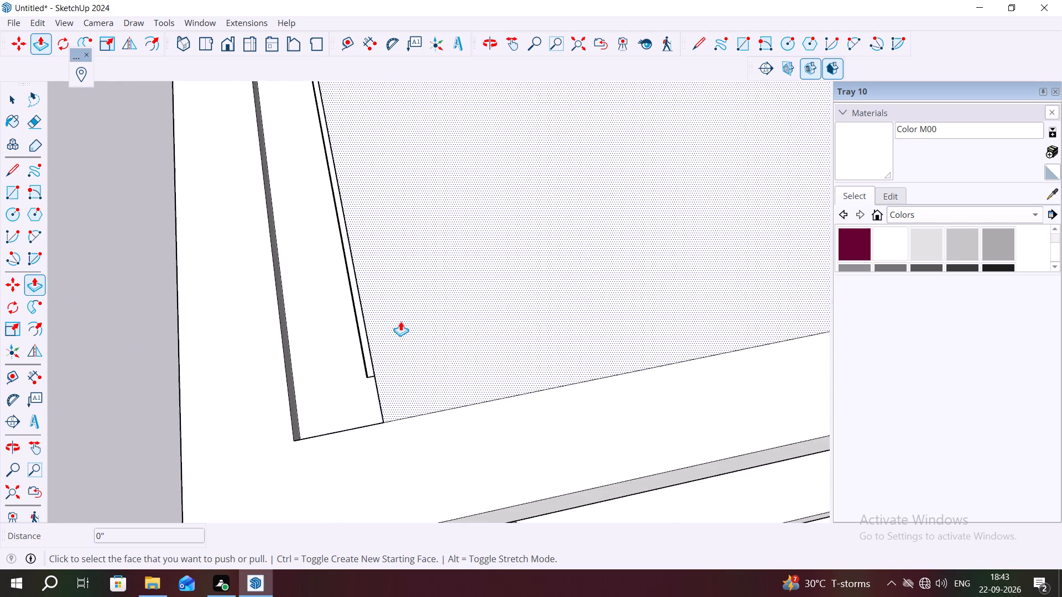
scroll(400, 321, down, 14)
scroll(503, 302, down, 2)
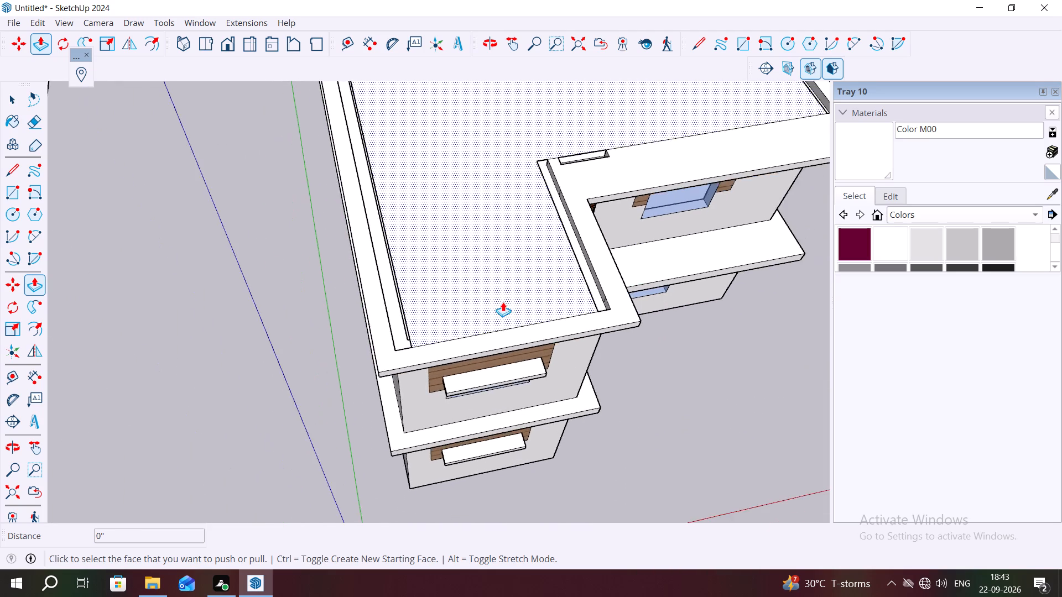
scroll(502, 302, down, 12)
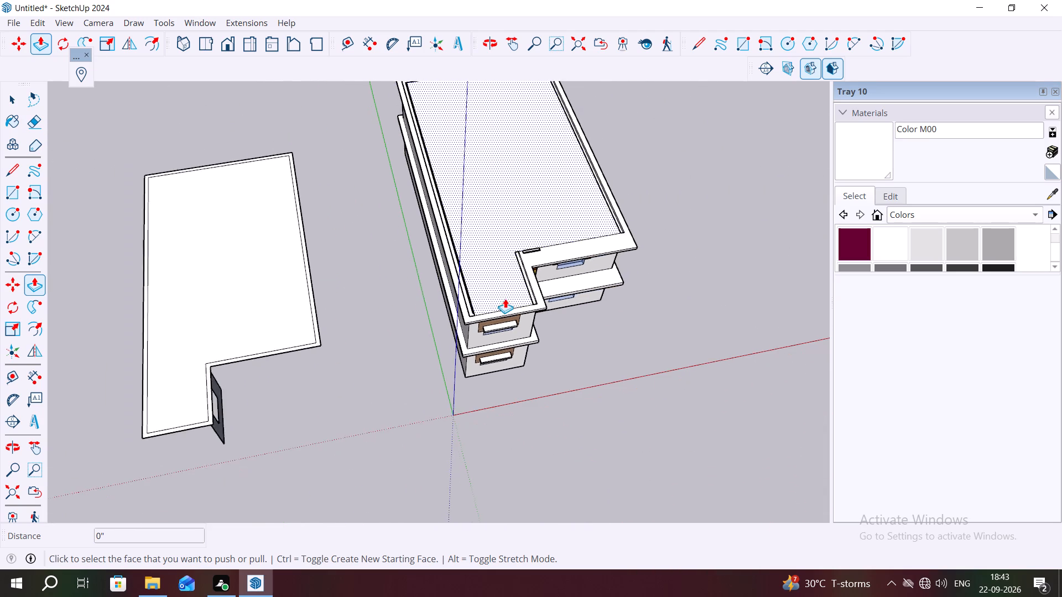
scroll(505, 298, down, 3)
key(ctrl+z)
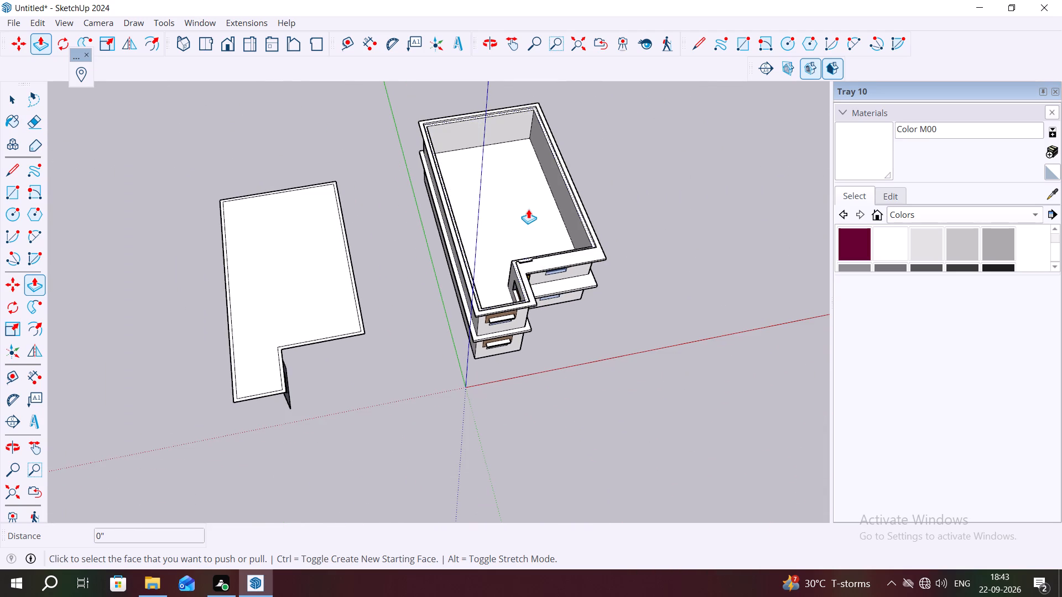
Push/Pull the recessed wall-top strip around the open roof up by about 5 5/8 inches.
scroll(503, 200, down, 2)
middle_drag(517, 250, 532, 285)
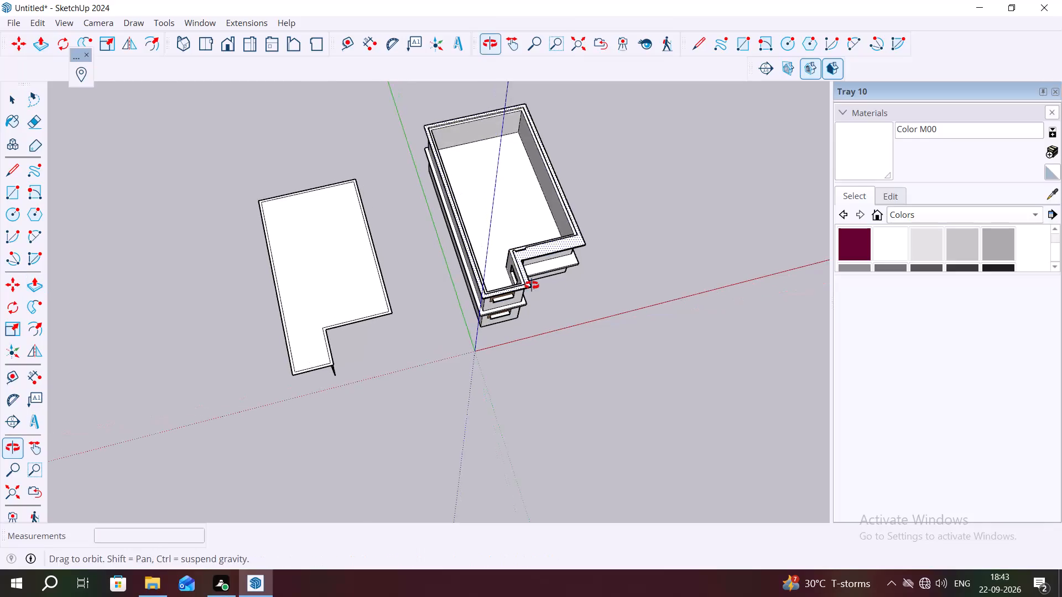
middle_drag(532, 285, 532, 286)
scroll(461, 214, up, 5)
scroll(523, 233, up, 3)
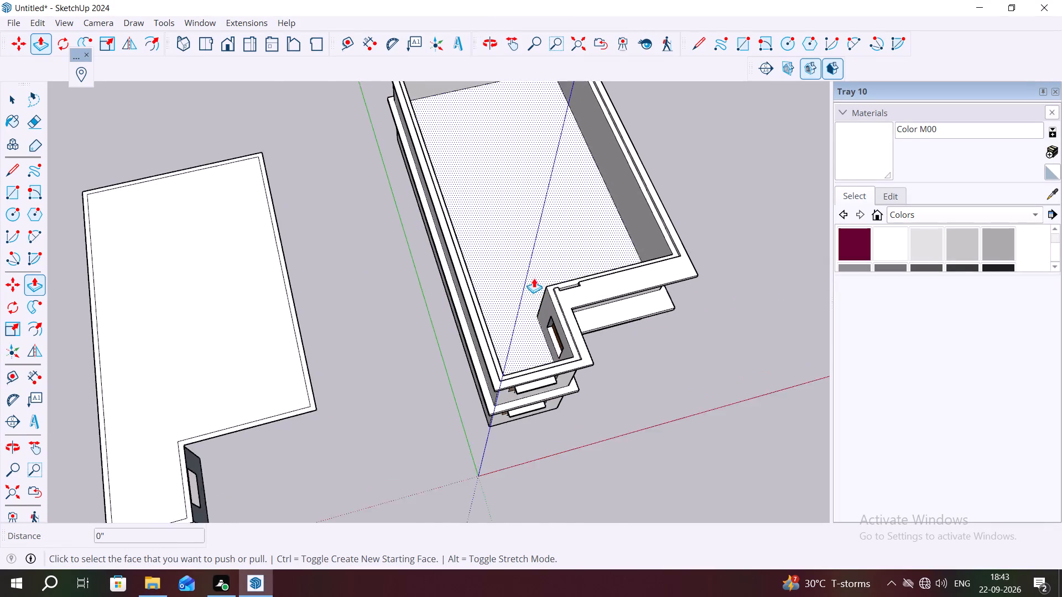
scroll(534, 278, up, 5)
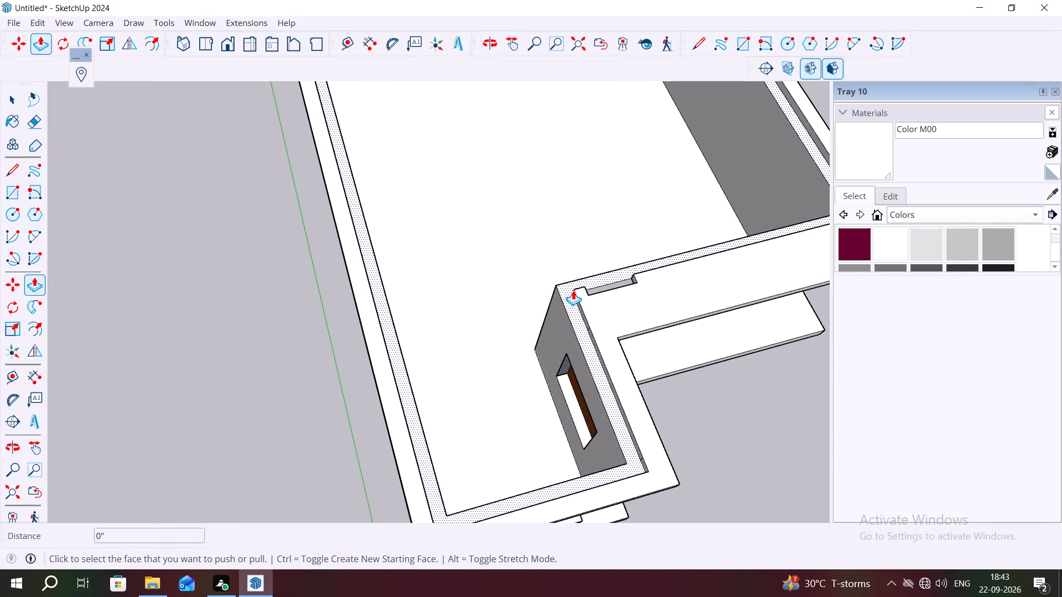
click(573, 290)
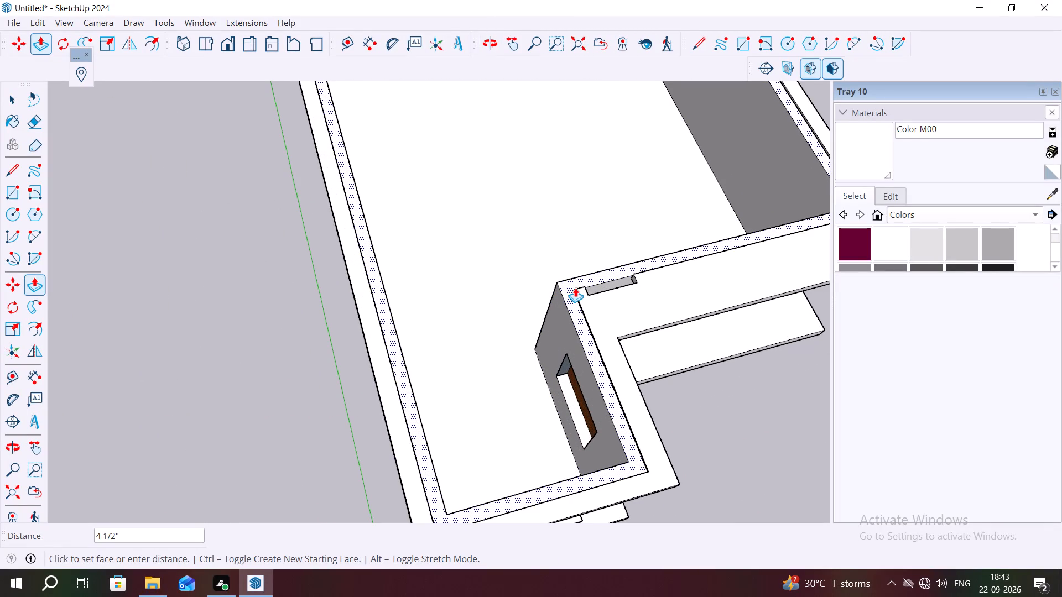
click(577, 287)
scroll(612, 270, up, 6)
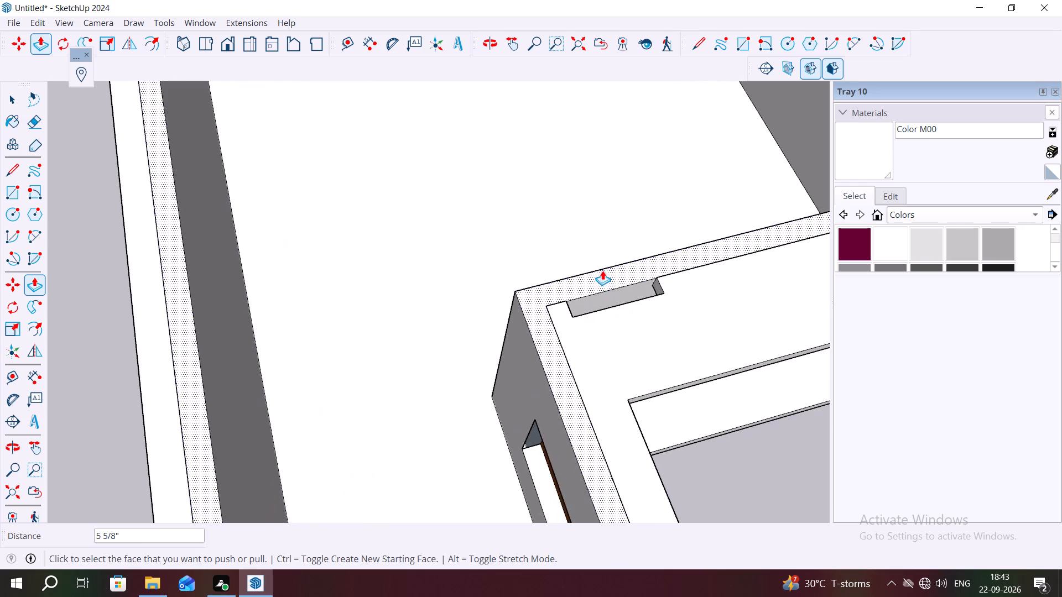
Draw a rectangle of 3' by 6 7/8" over the small slot beside the wall's inner corner to close the gap.
middle_drag(602, 271, 622, 362)
scroll(622, 365, down, 8)
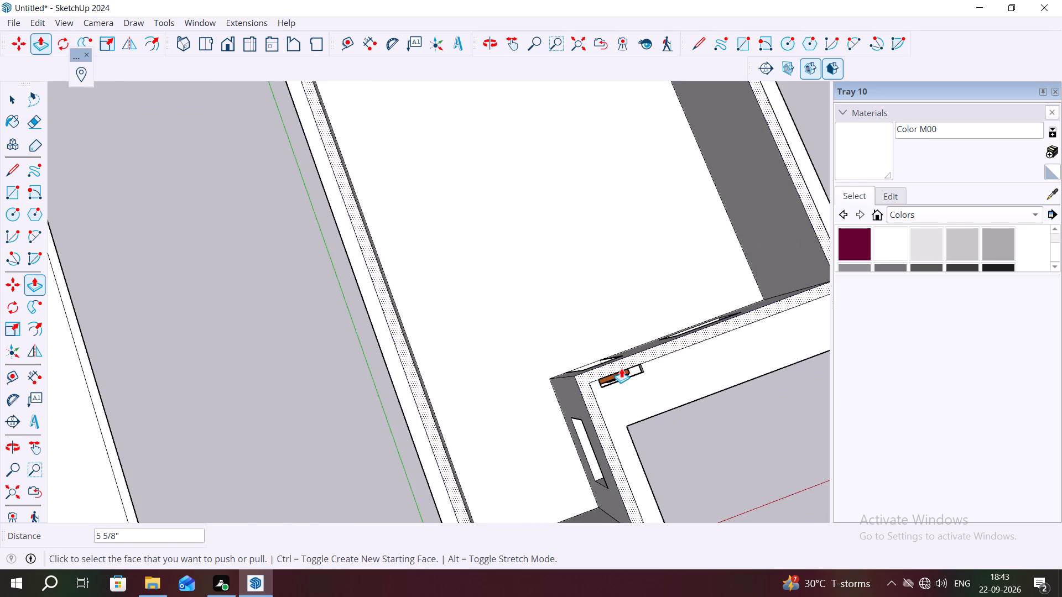
scroll(601, 366, up, 11)
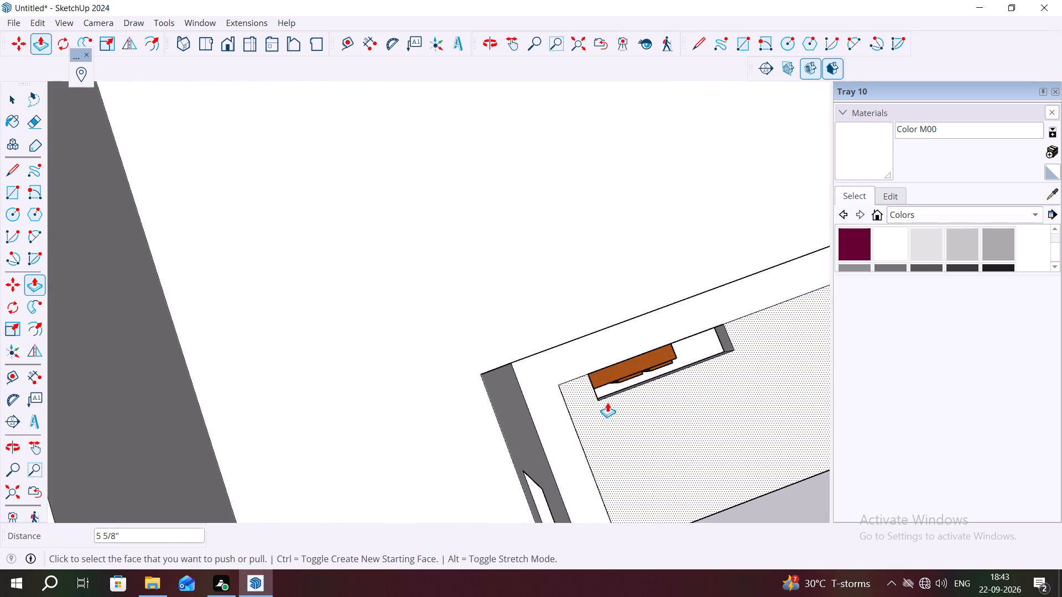
text(RE)
key(space)
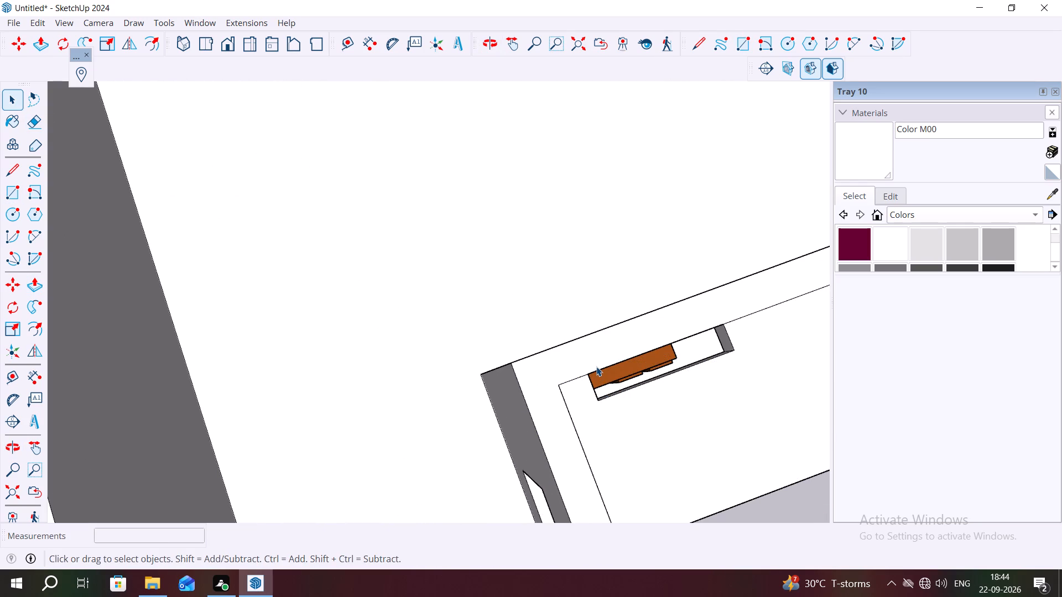
key(r)
click(589, 374)
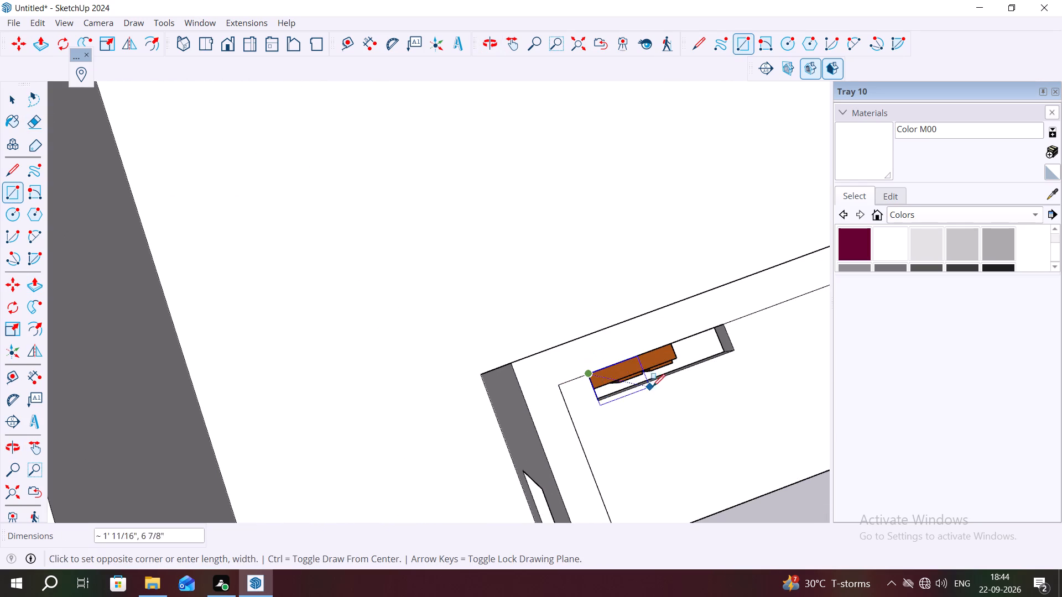
click(736, 351)
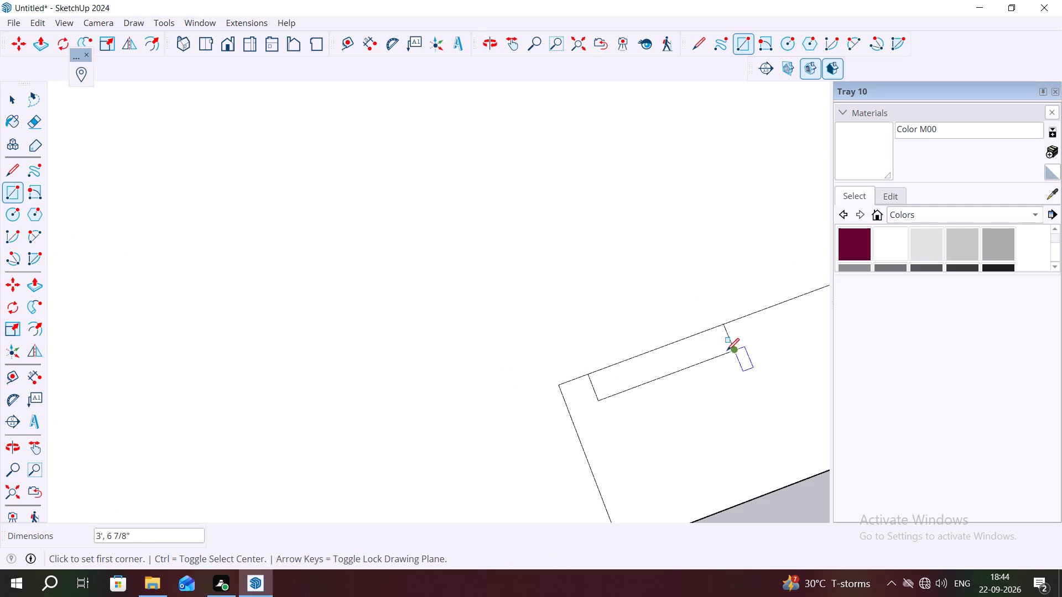
scroll(602, 368, down, 20)
scroll(602, 368, down, 7)
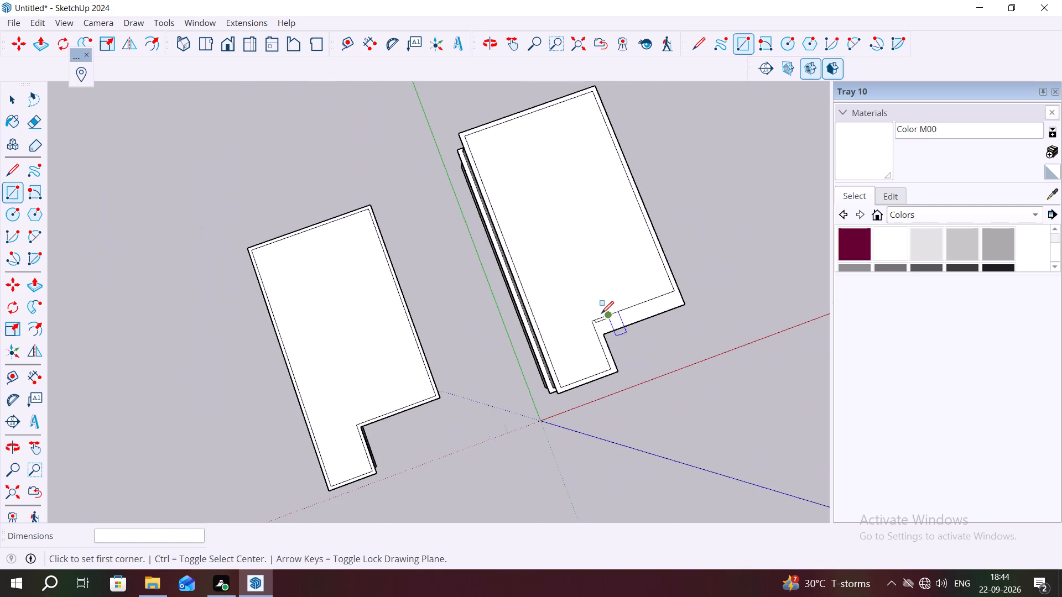
key(Escape)
Push/Pull the large roof face inside the slab rim down by about 4 3/8 inches.
key(space)
double_click(566, 300)
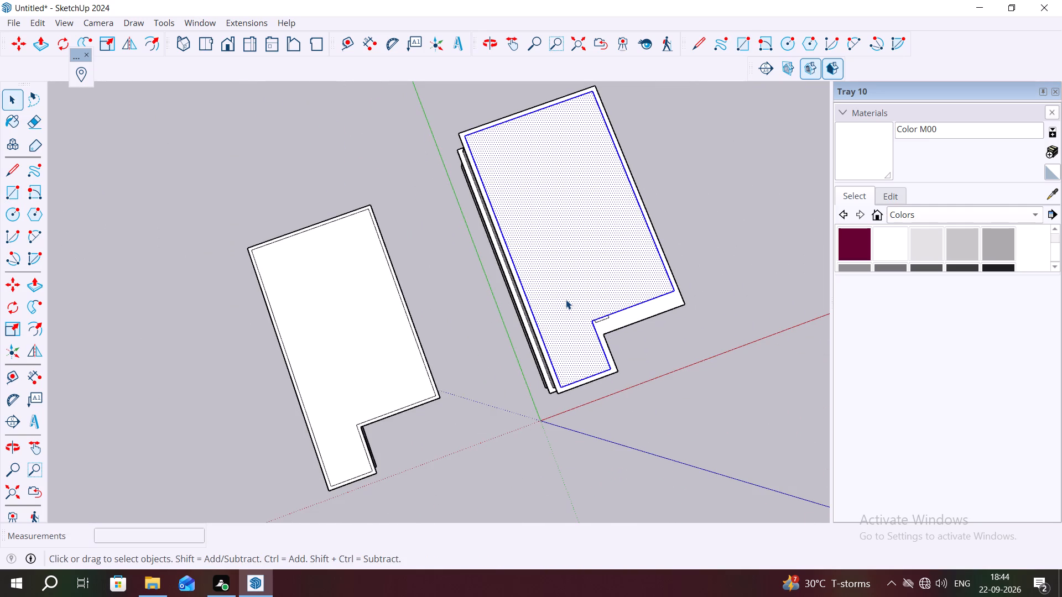
key(p)
click(566, 300)
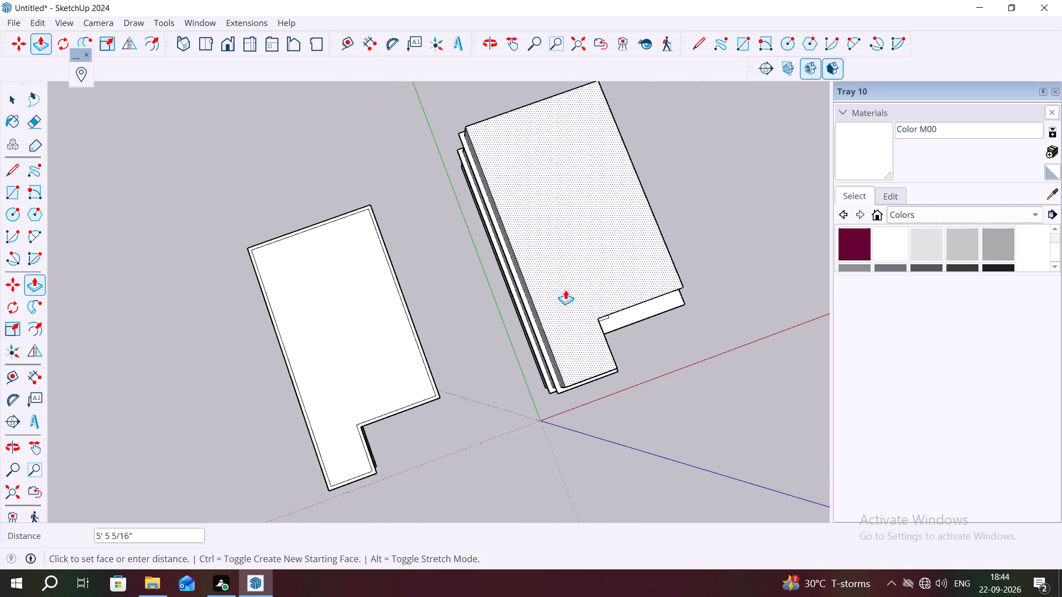
middle_drag(565, 290, 538, 179)
middle_drag(544, 284, 559, 177)
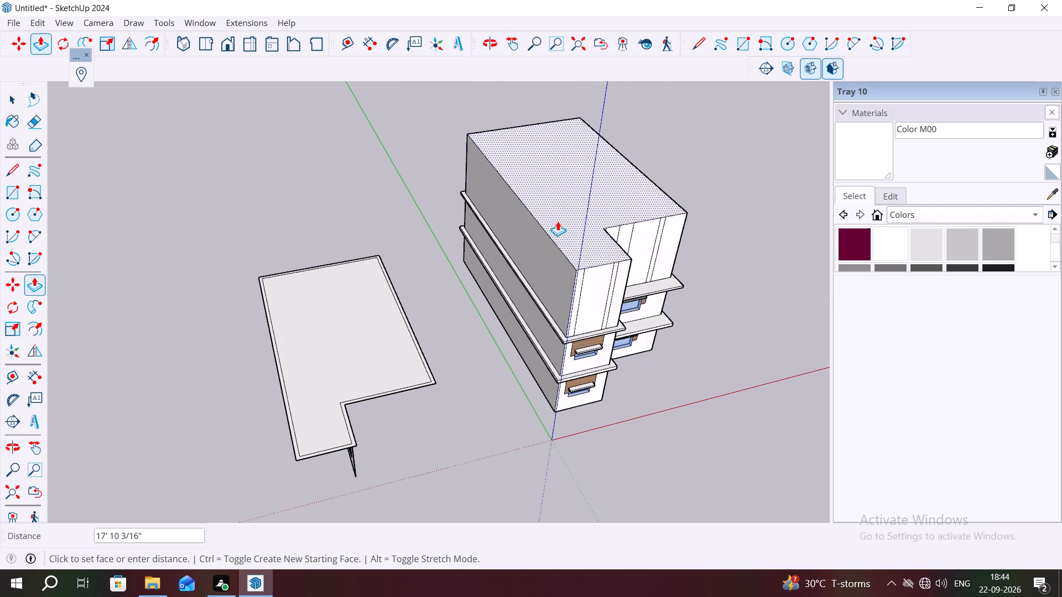
middle_drag(564, 285, 555, 191)
scroll(559, 270, up, 5)
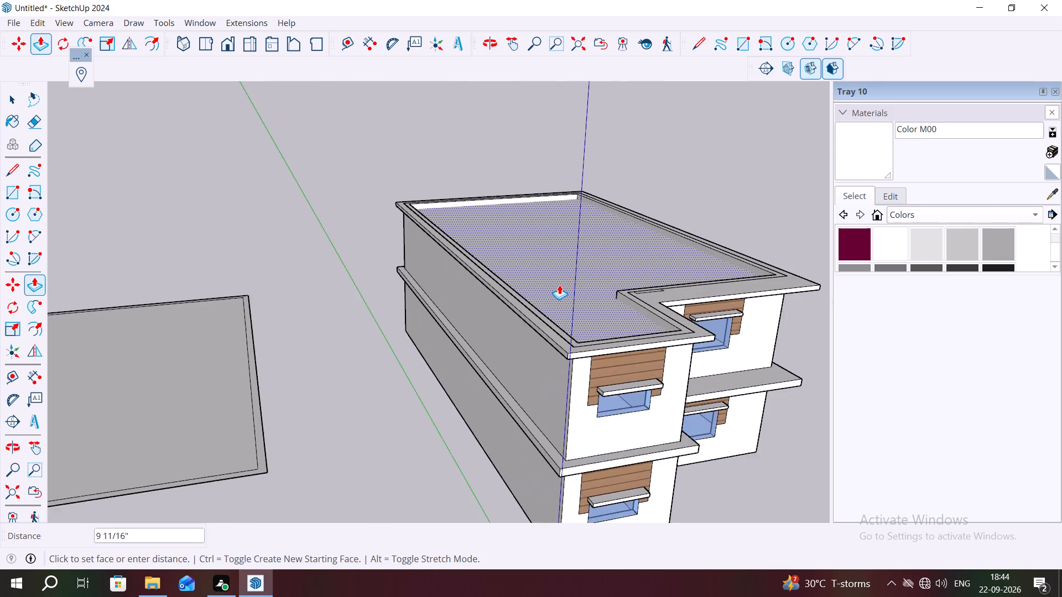
scroll(559, 285, up, 3)
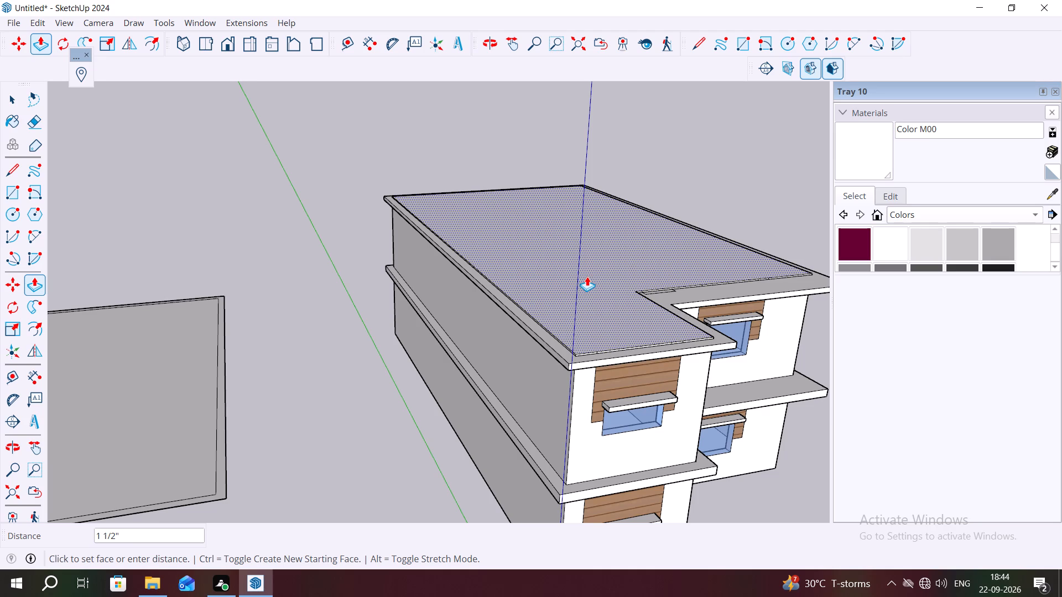
click(587, 281)
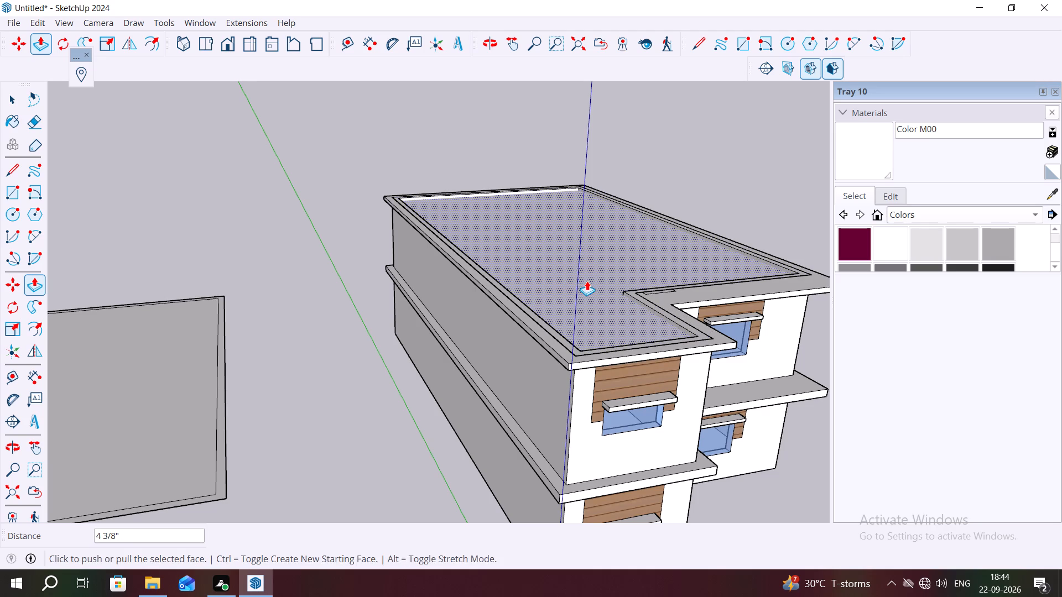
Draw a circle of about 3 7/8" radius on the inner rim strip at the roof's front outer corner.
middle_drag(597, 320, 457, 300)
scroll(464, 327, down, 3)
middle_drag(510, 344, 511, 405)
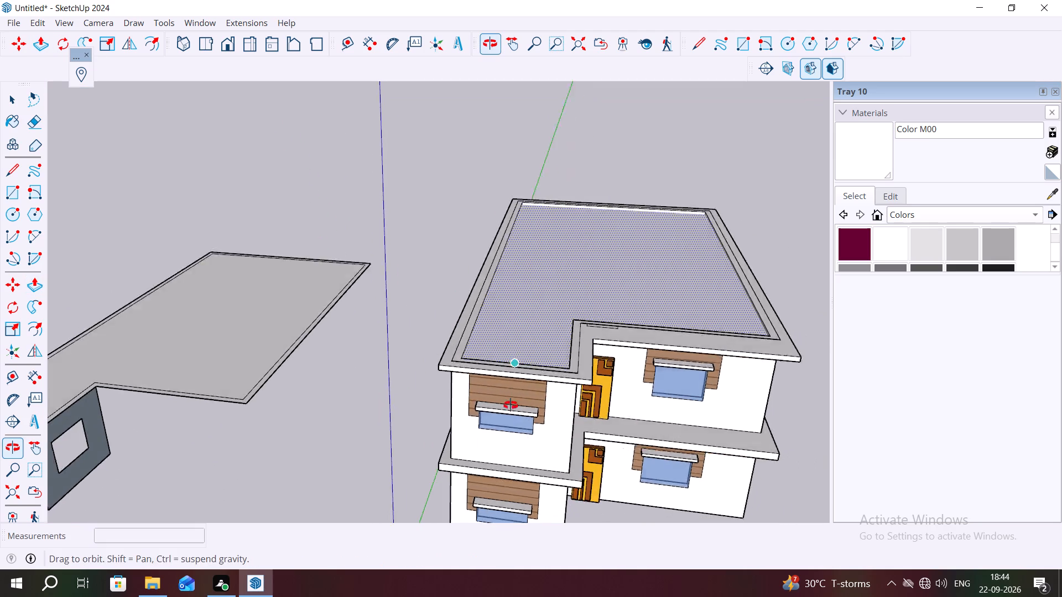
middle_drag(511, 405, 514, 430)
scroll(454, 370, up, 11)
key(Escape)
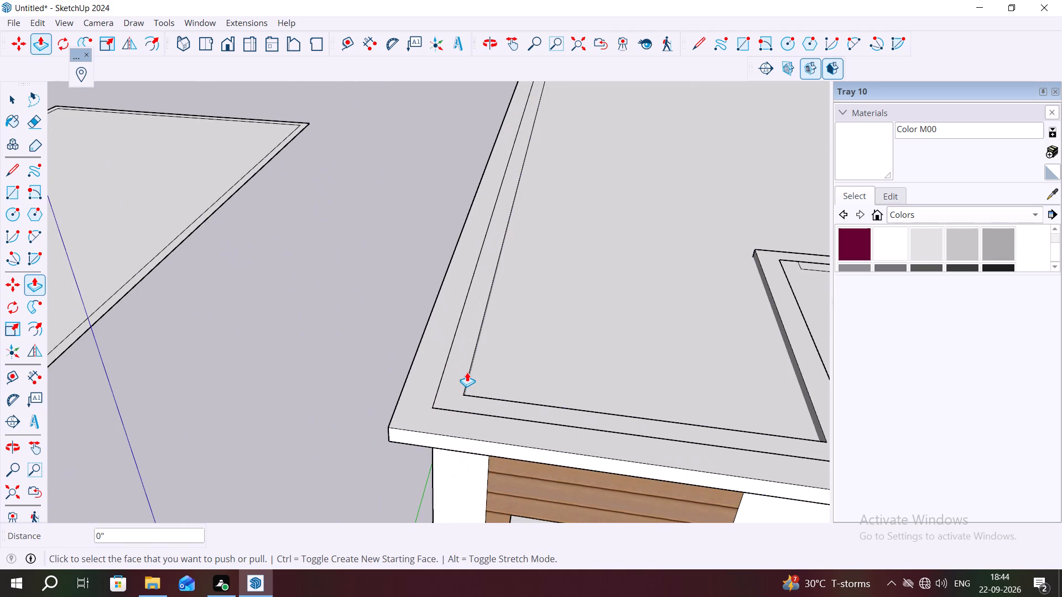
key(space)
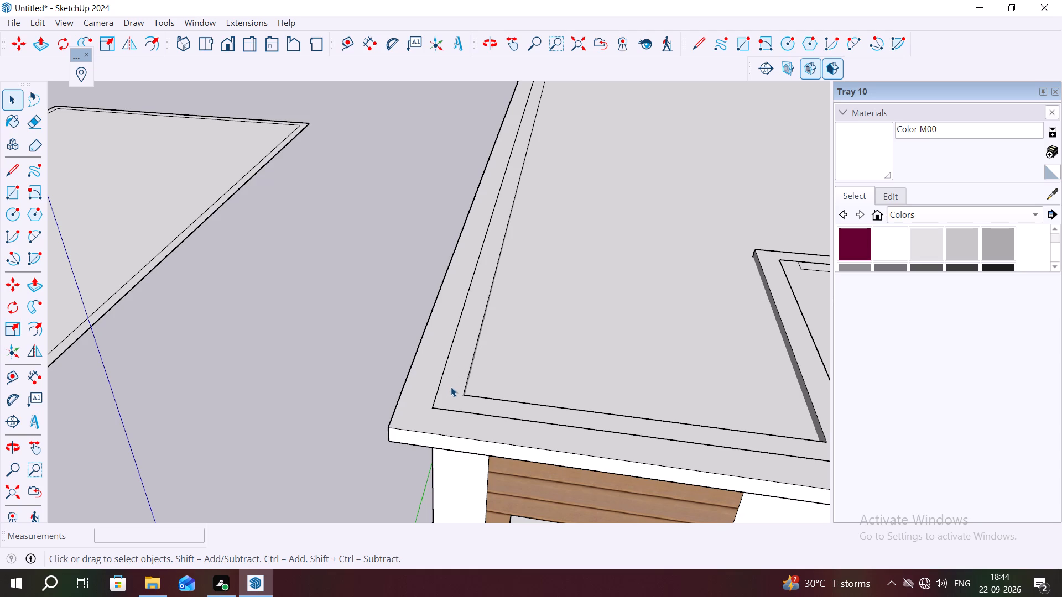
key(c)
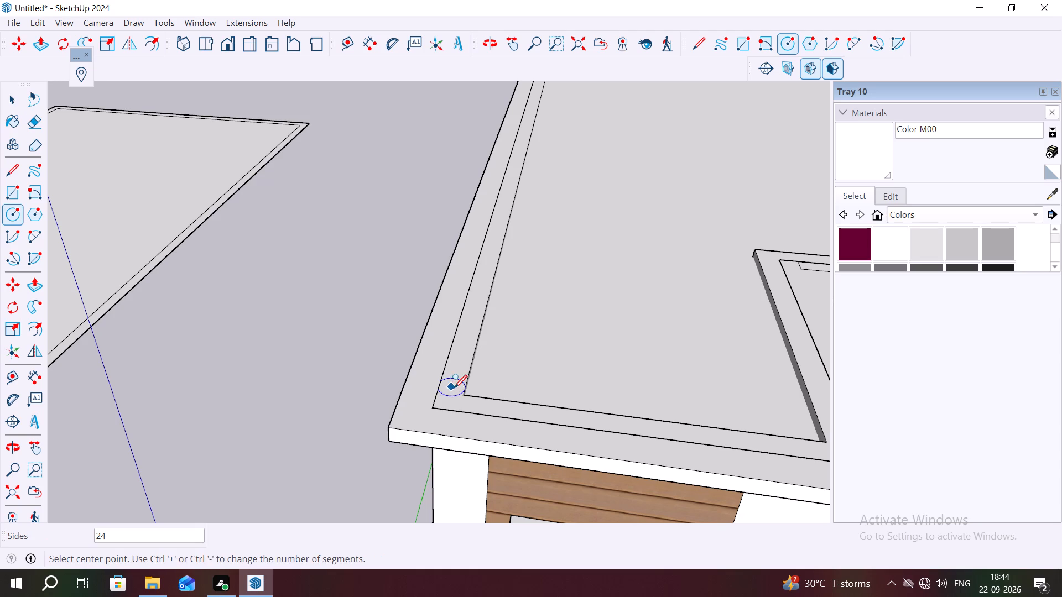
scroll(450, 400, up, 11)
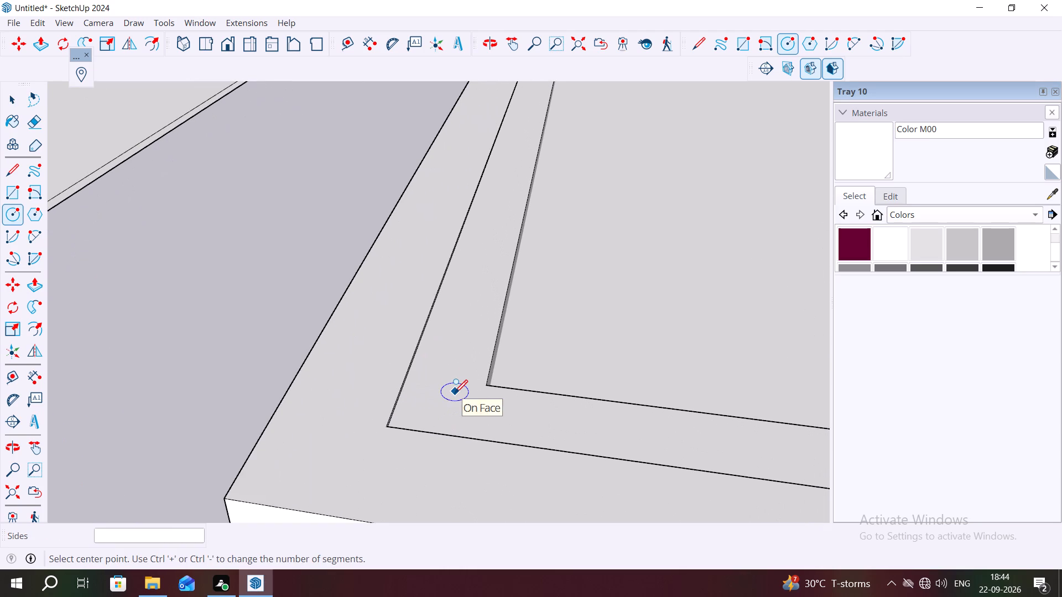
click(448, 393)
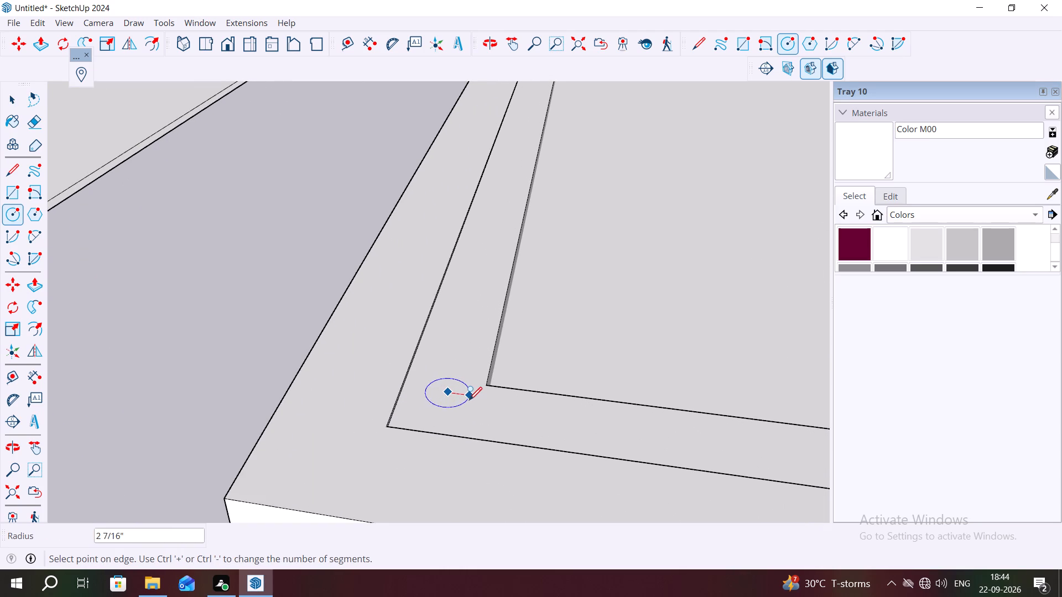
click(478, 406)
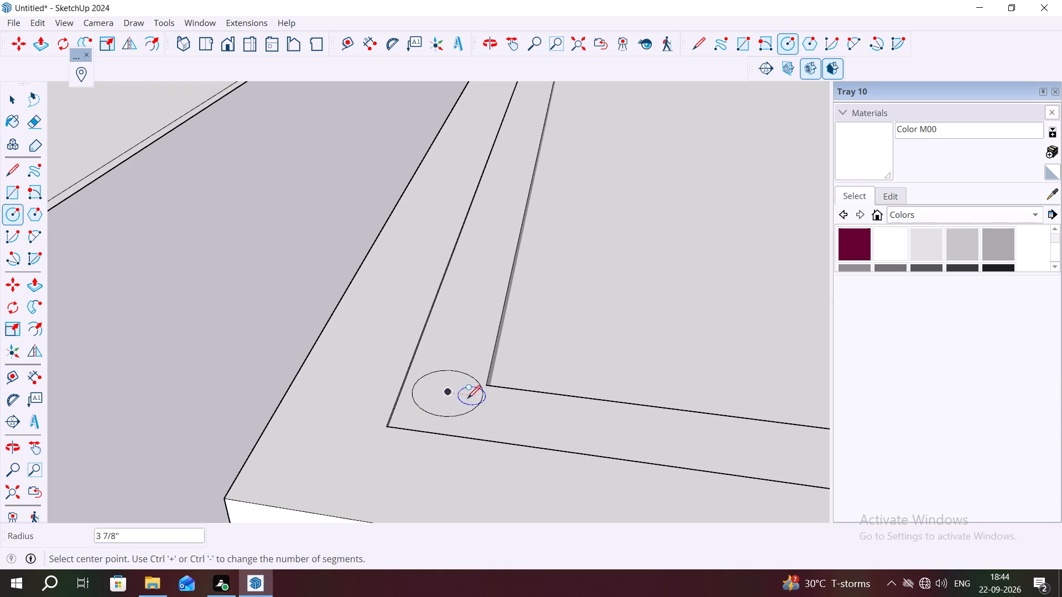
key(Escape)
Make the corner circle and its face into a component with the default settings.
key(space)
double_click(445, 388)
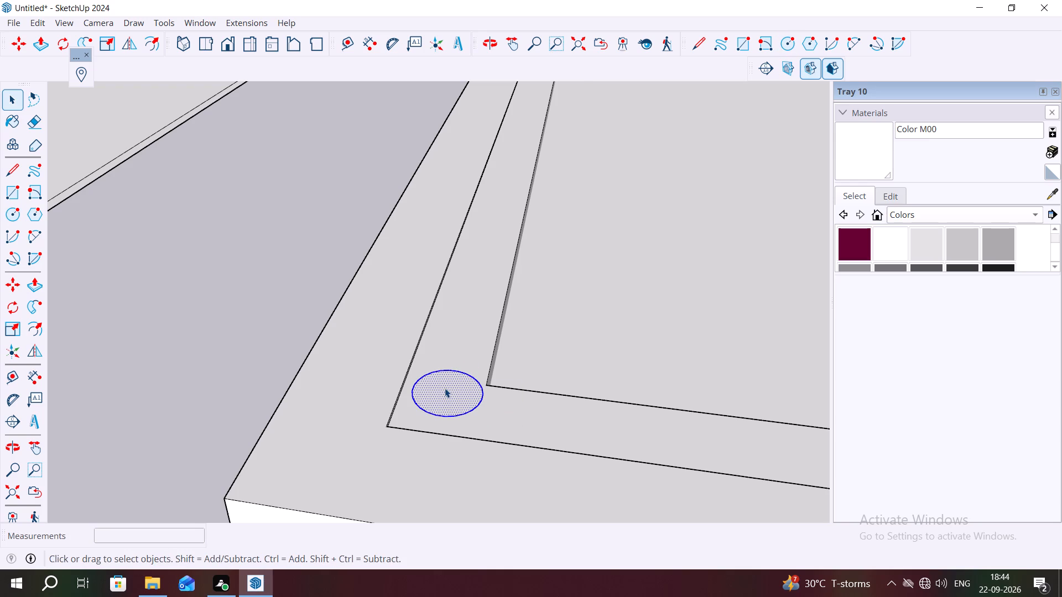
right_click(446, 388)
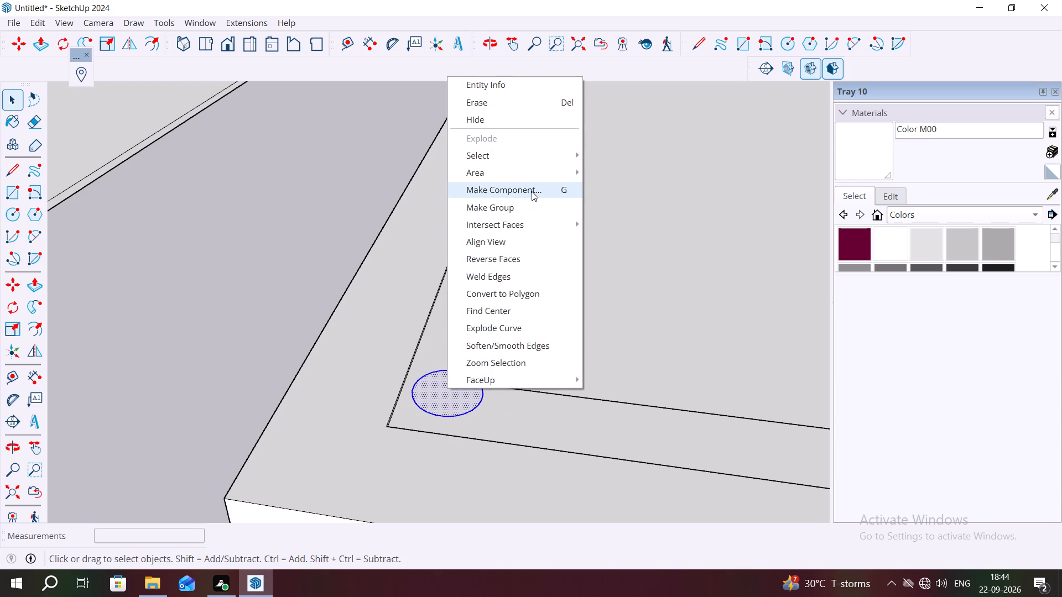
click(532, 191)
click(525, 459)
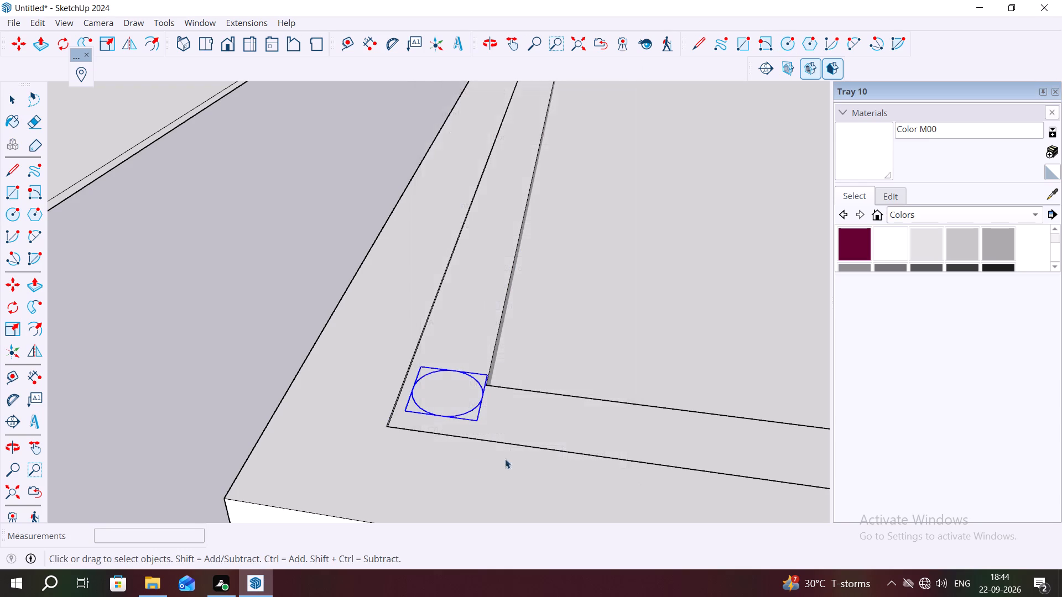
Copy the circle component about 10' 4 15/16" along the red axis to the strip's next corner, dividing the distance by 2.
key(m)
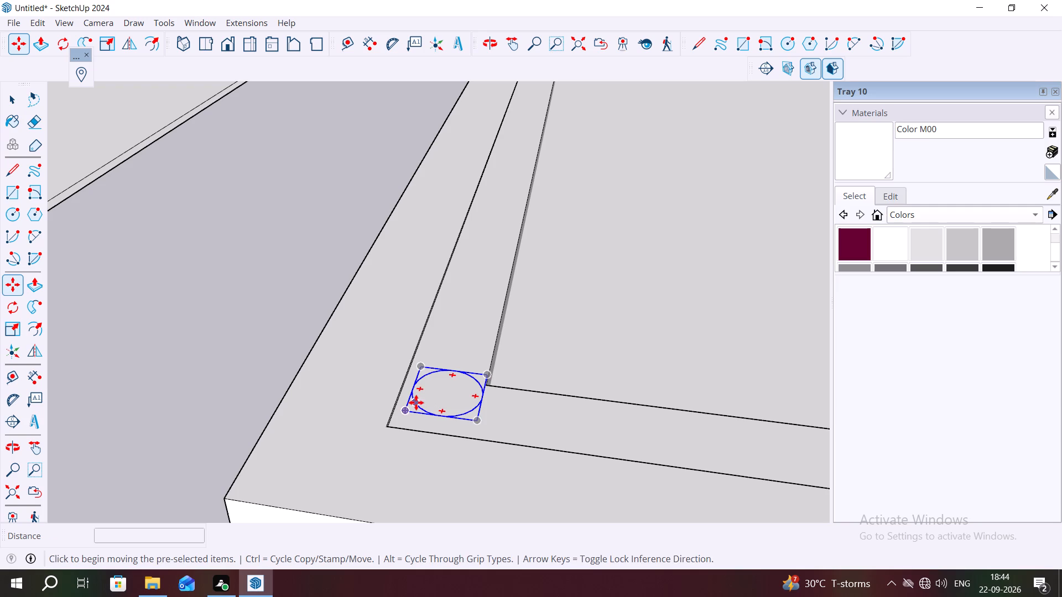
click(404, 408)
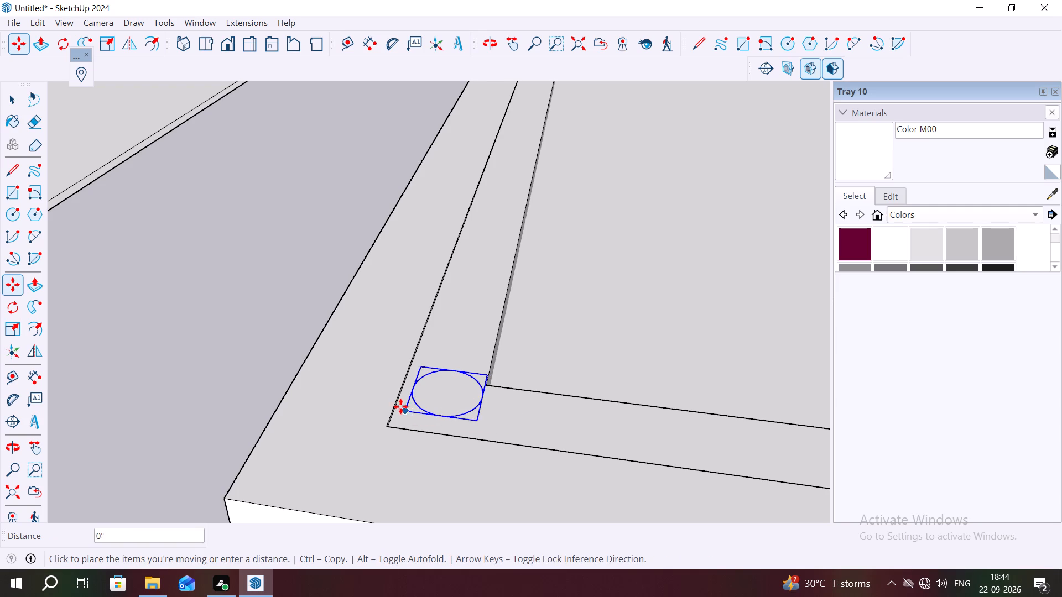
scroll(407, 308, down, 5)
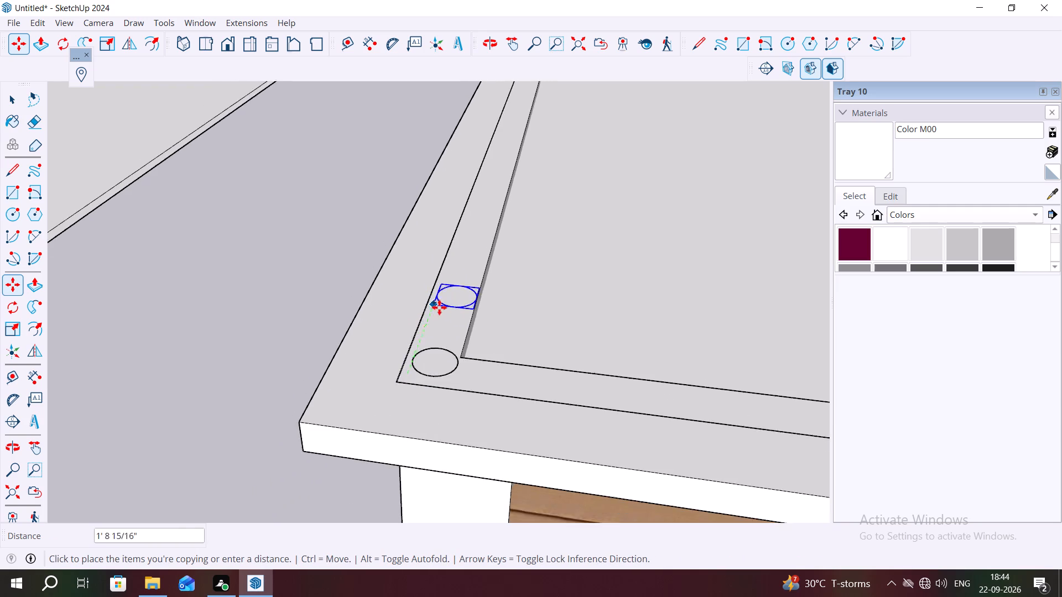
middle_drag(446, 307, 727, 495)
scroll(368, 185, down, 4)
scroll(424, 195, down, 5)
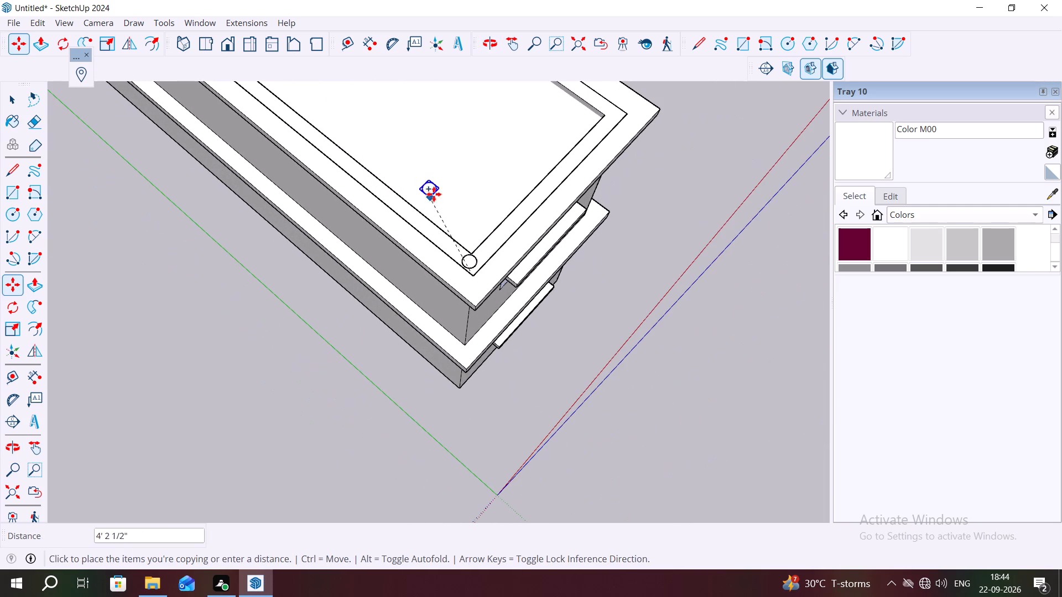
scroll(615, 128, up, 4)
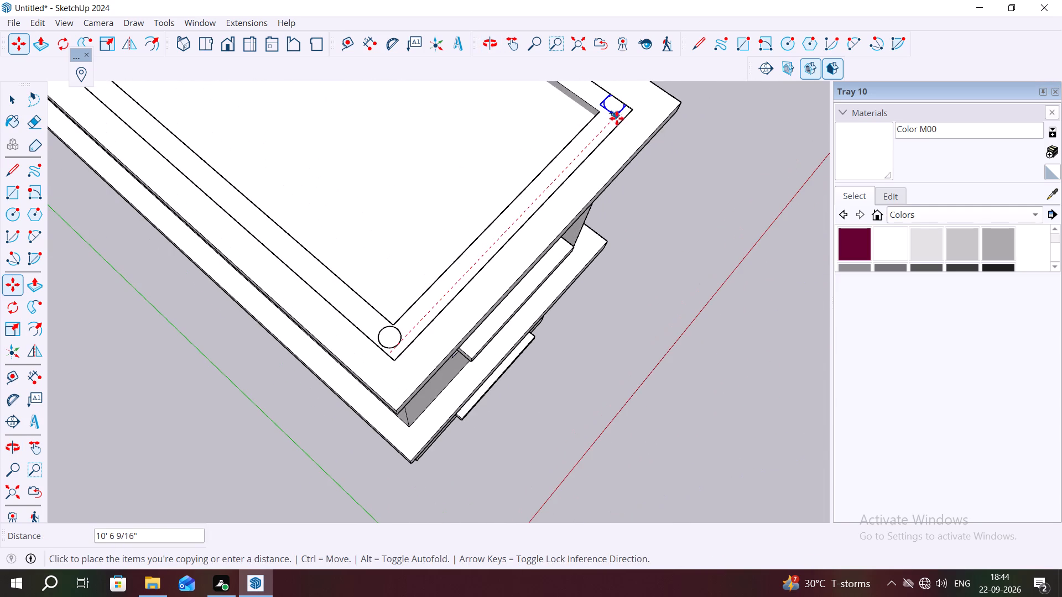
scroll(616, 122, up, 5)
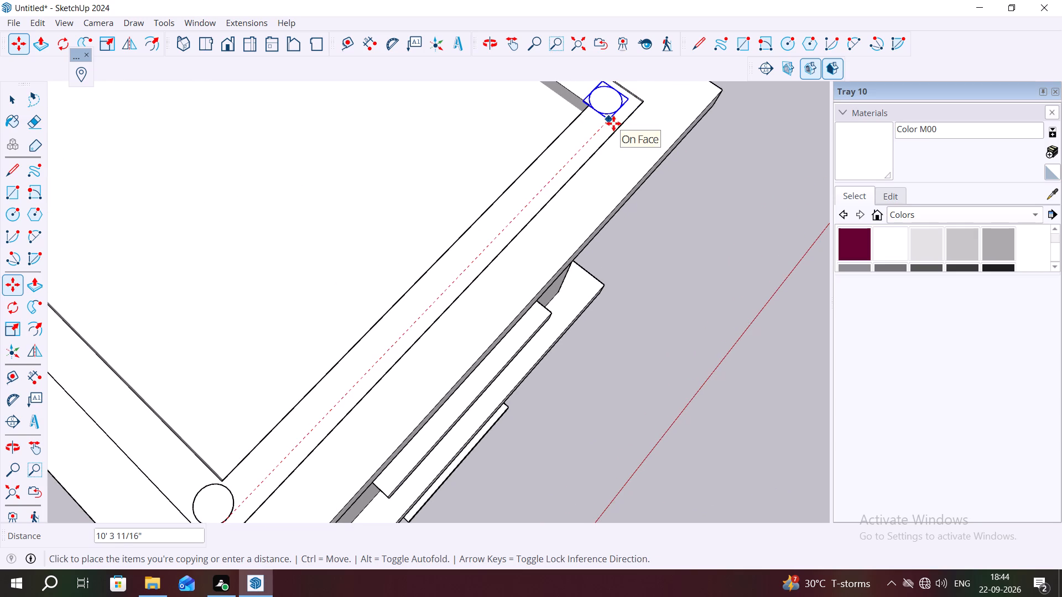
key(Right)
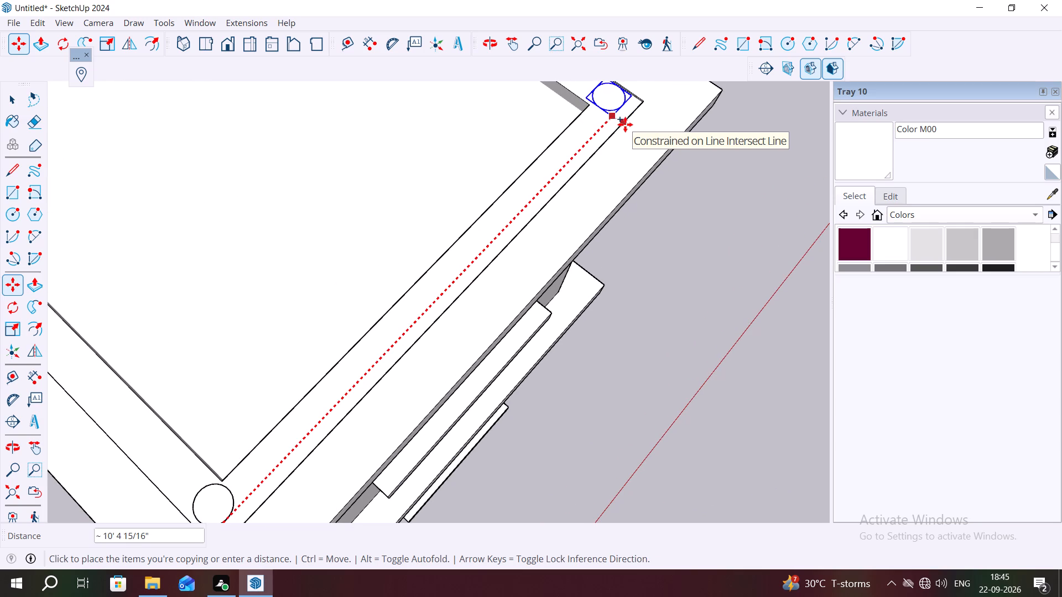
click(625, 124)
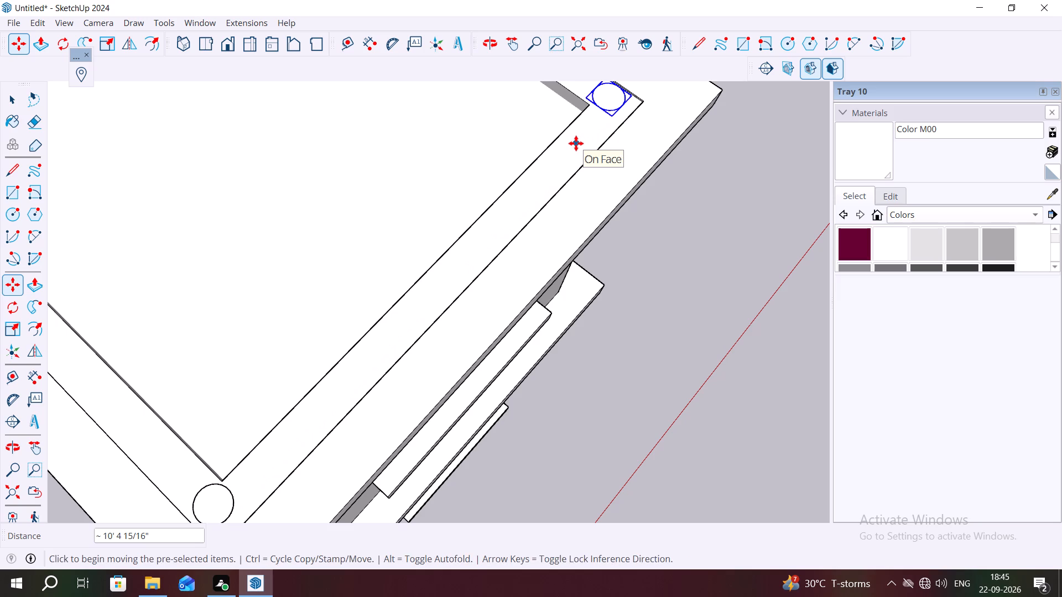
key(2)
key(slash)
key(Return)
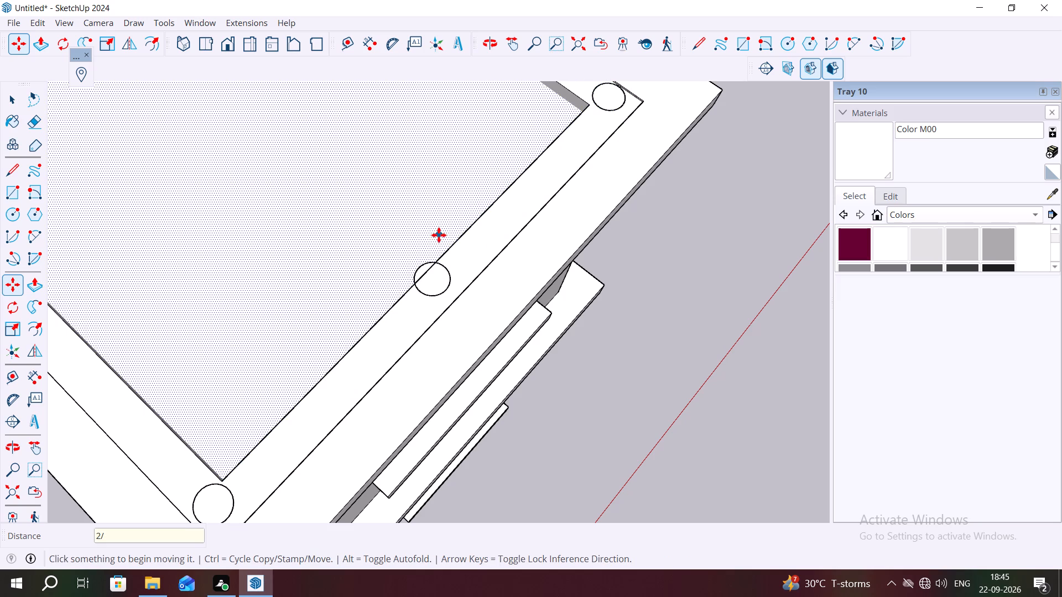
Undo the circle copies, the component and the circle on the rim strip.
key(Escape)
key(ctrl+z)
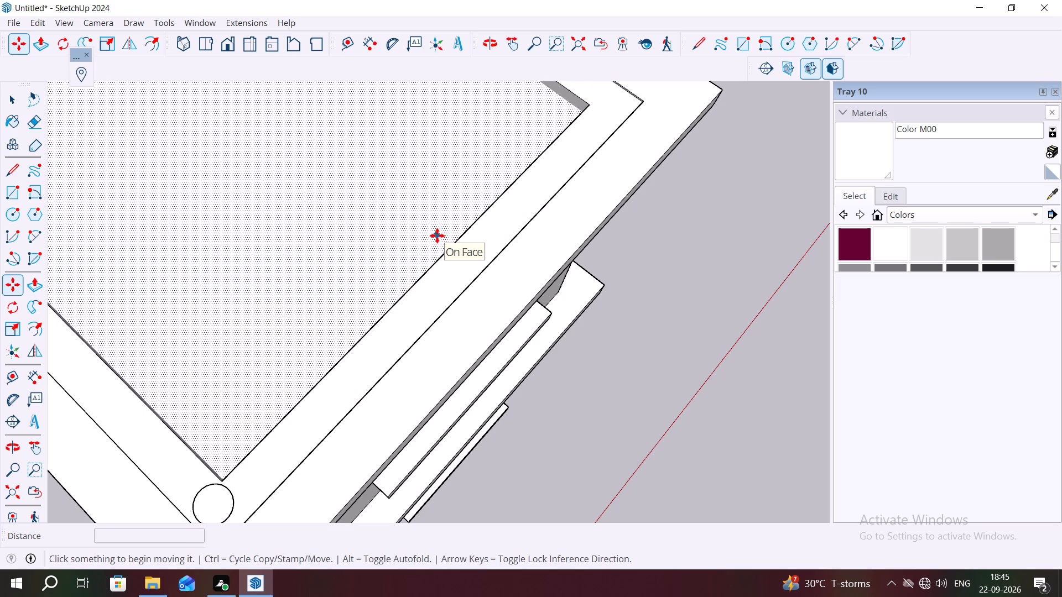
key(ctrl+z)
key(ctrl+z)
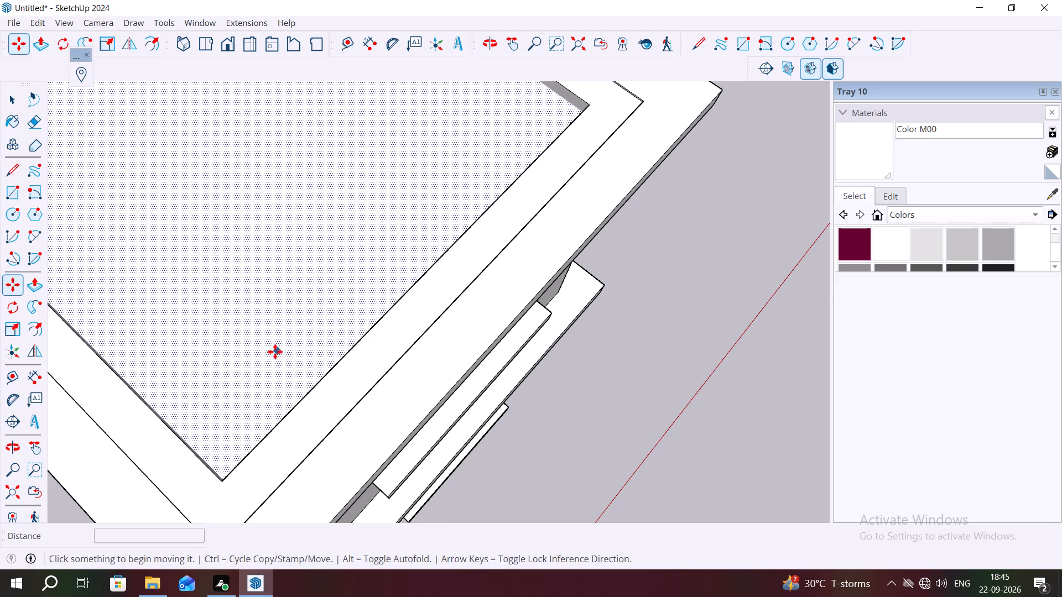
Draw a circle of about 3 3/16" radius on the inner rim strip at the roof's front outer corner.
key(space)
key(c)
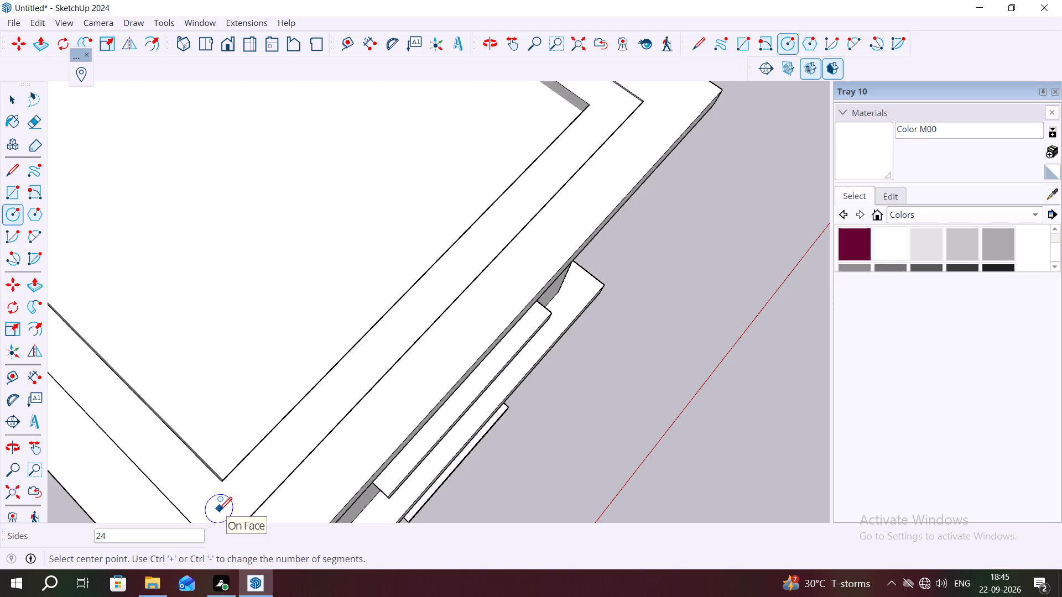
scroll(219, 509, down, 3)
click(220, 510)
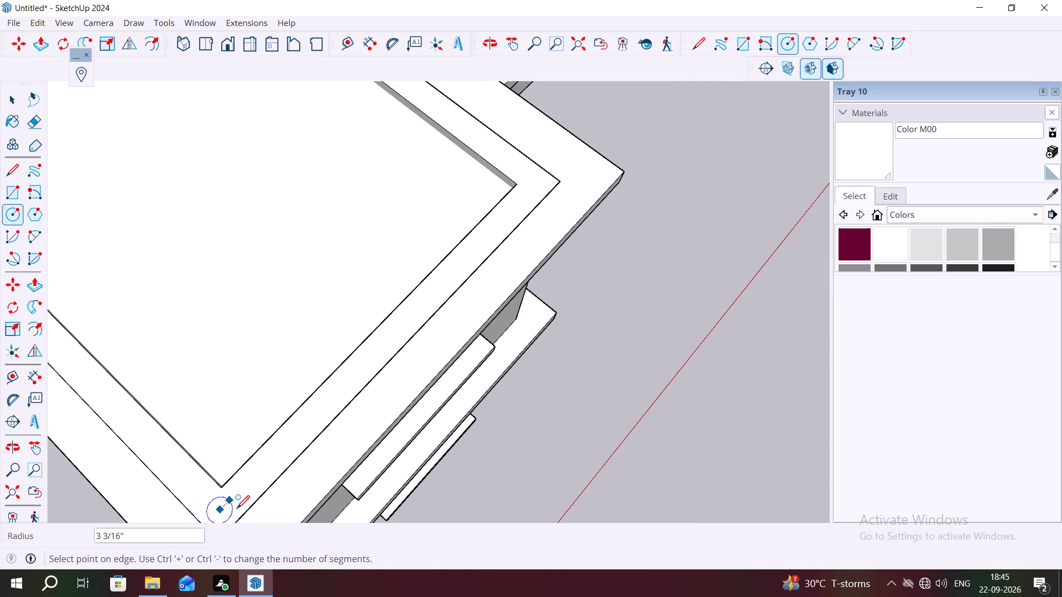
click(237, 507)
key(Escape)
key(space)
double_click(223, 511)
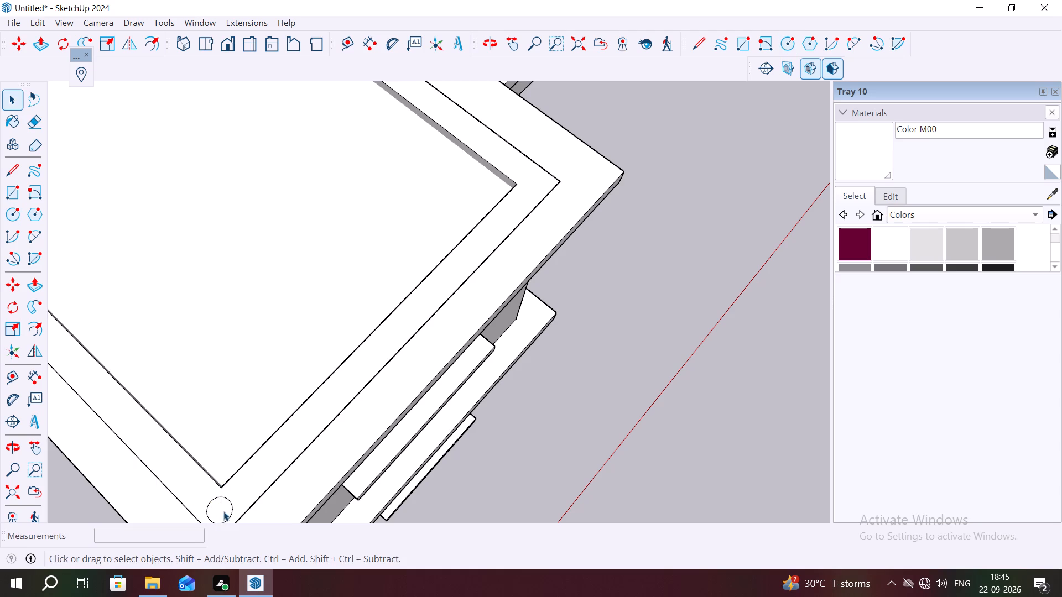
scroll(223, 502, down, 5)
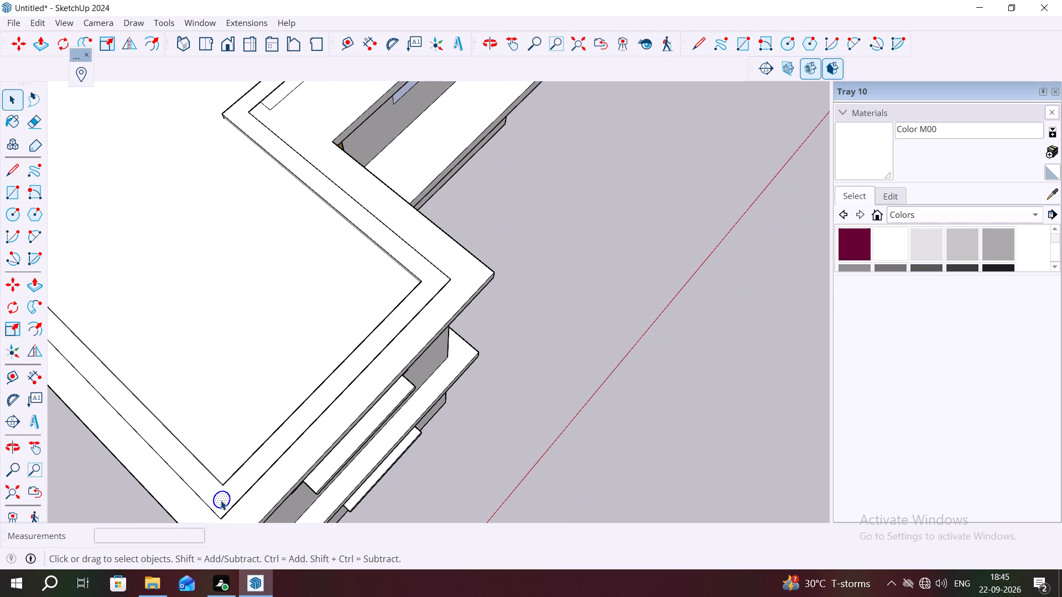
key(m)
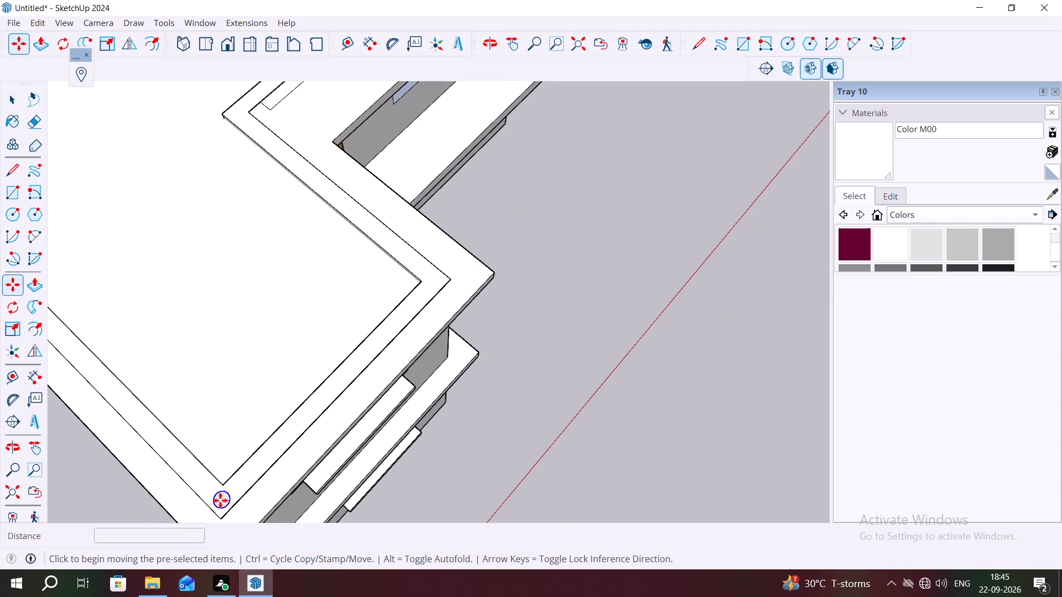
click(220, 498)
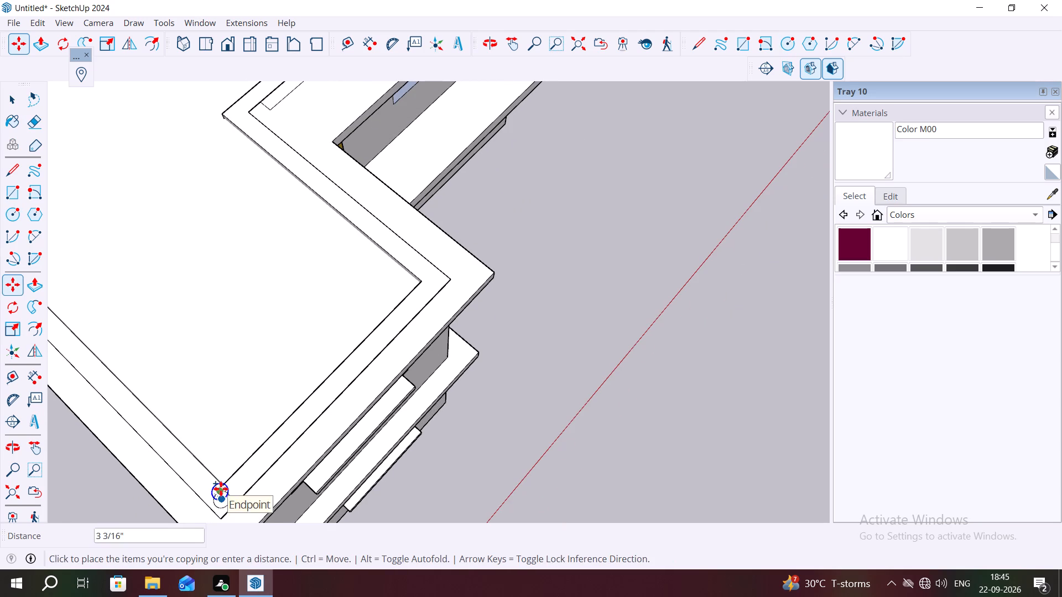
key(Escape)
Make the new corner circle and its face into a component with the default settings.
scroll(222, 496, up, 2)
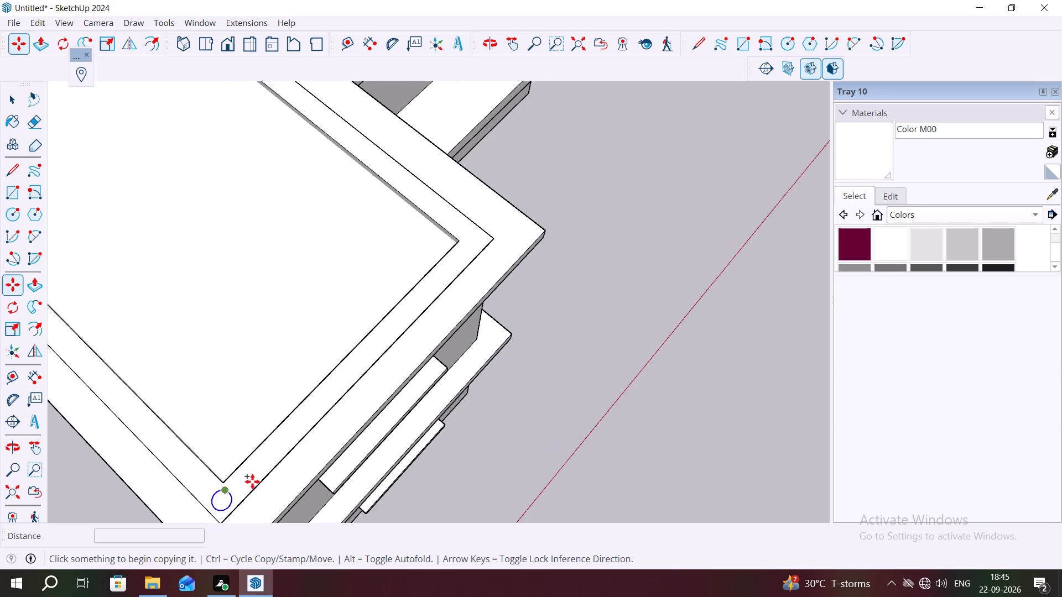
scroll(283, 473, down, 5)
scroll(270, 473, up, 3)
key(space)
click(266, 475)
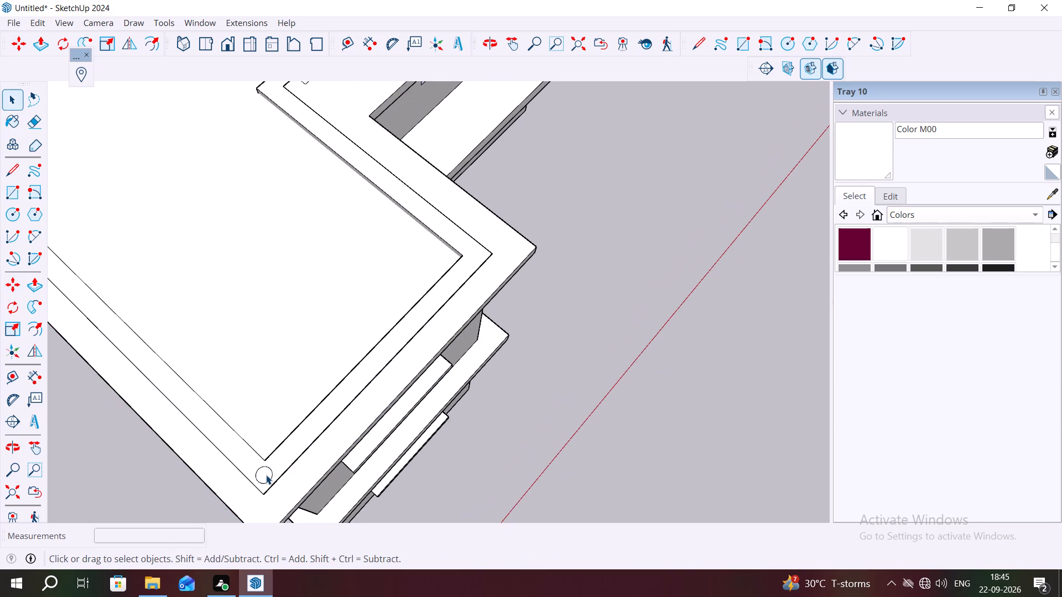
click(266, 475)
double_click(262, 473)
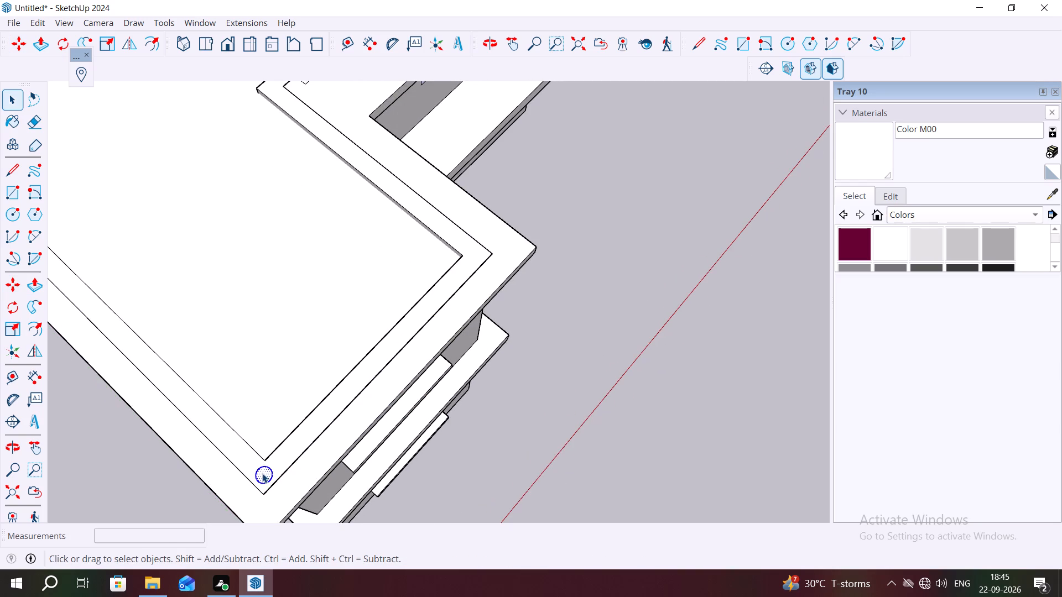
right_click(261, 473)
click(343, 273)
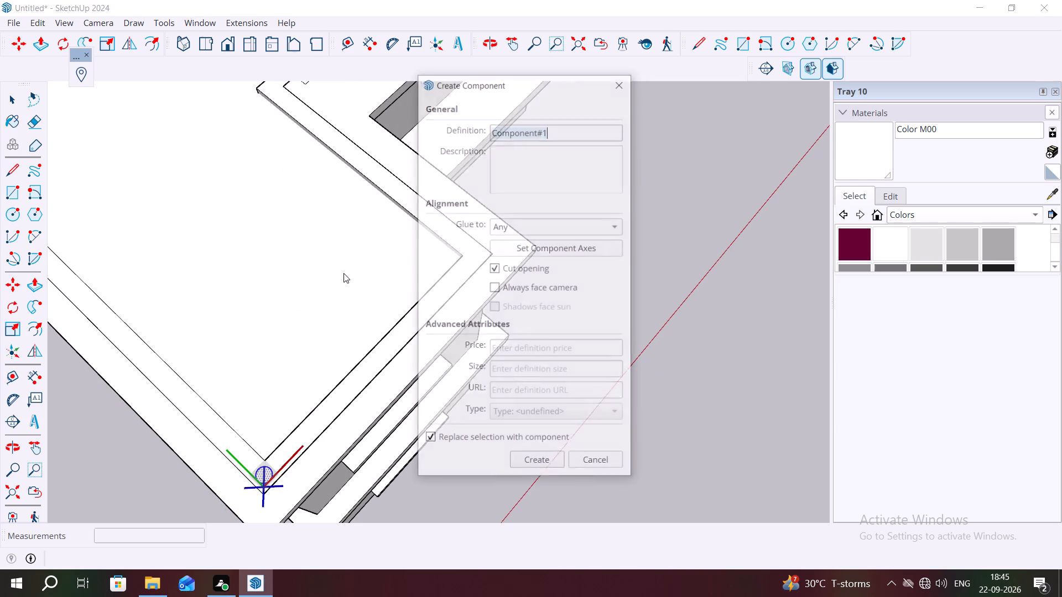
click(518, 470)
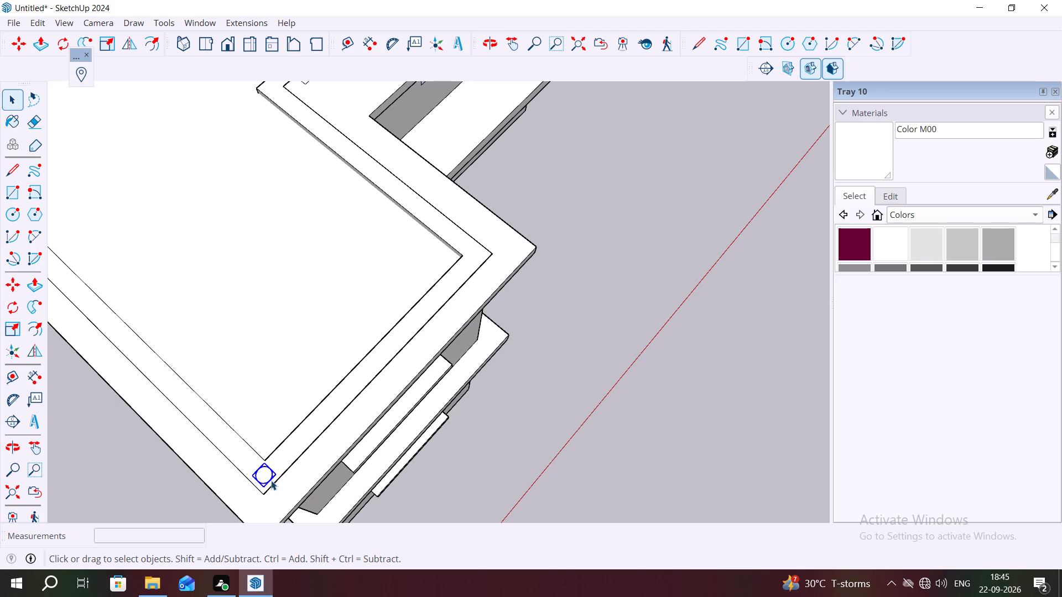
Copy the circle component about 10' 4 3/16" along the front rim strip to its next corner.
key(m)
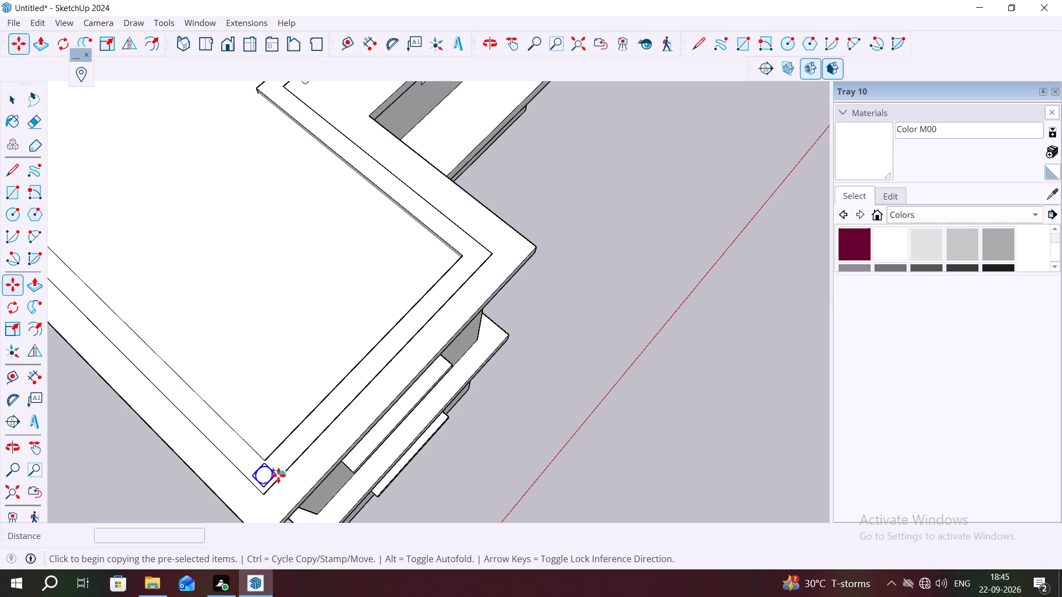
click(278, 475)
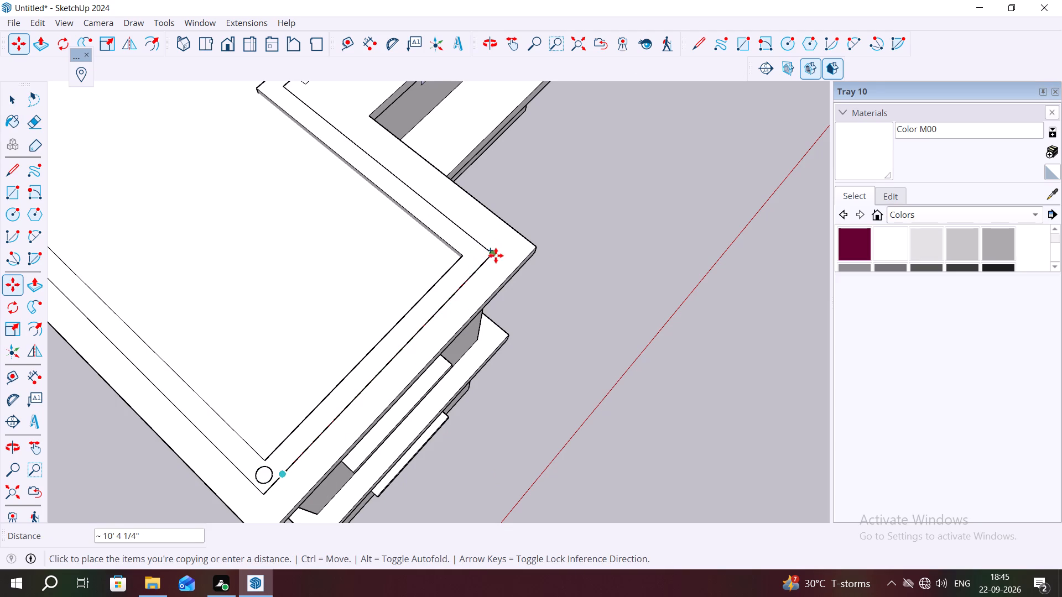
click(492, 258)
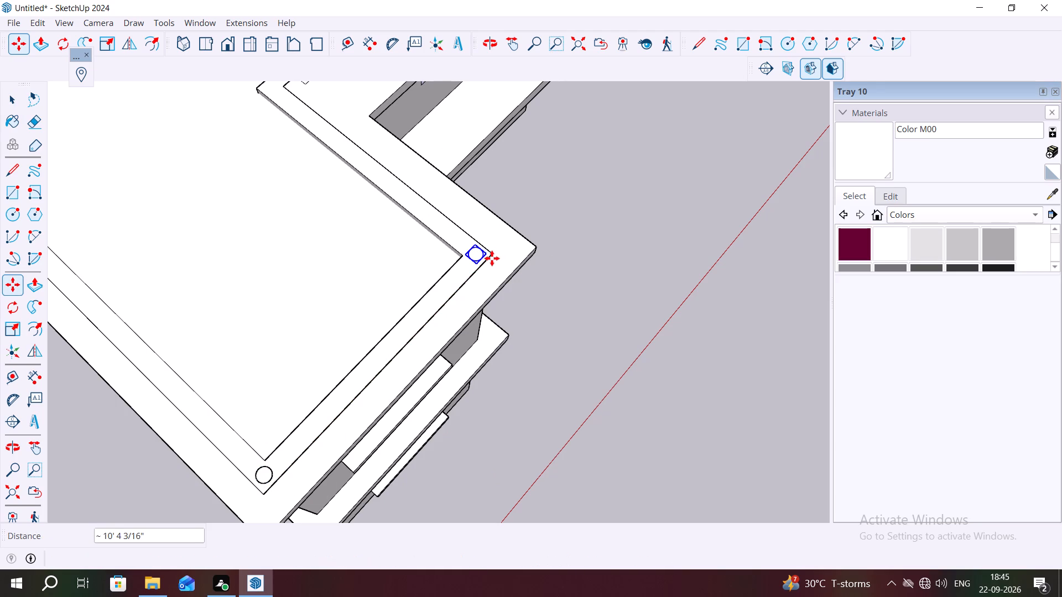
Divide the front rim copy span by 2 so a third circle sits midway between the two corner circles.
key(2)
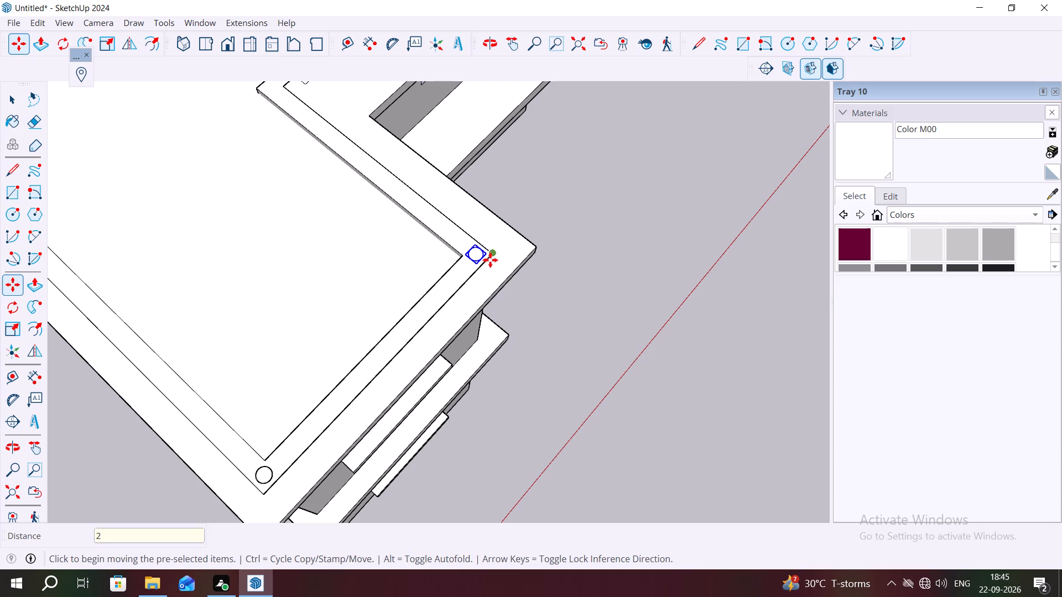
key(slash)
key(Return)
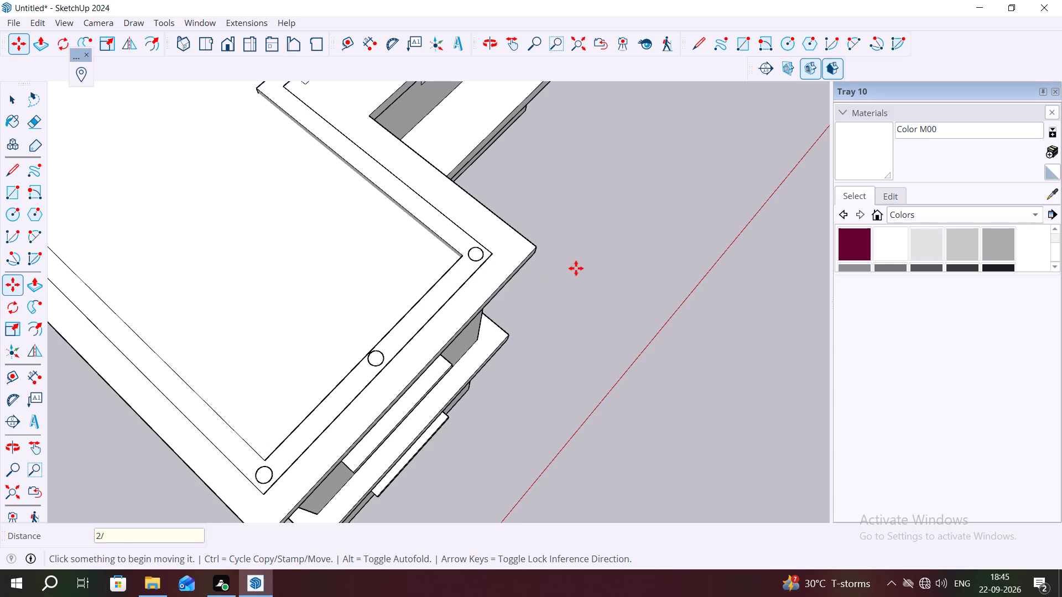
scroll(576, 268, down, 9)
middle_drag(452, 299, 689, 280)
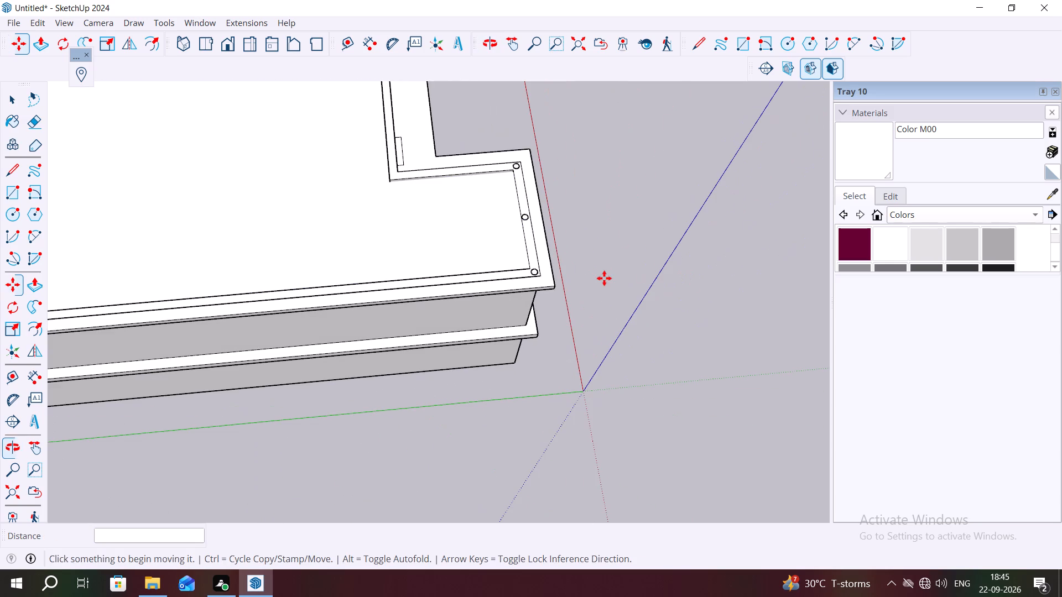
key(Escape)
Copy the front outer corner's circle component about 57' 2" along the long outer rim strip to the roof's far corner.
key(space)
scroll(532, 266, up, 2)
double_click(538, 273)
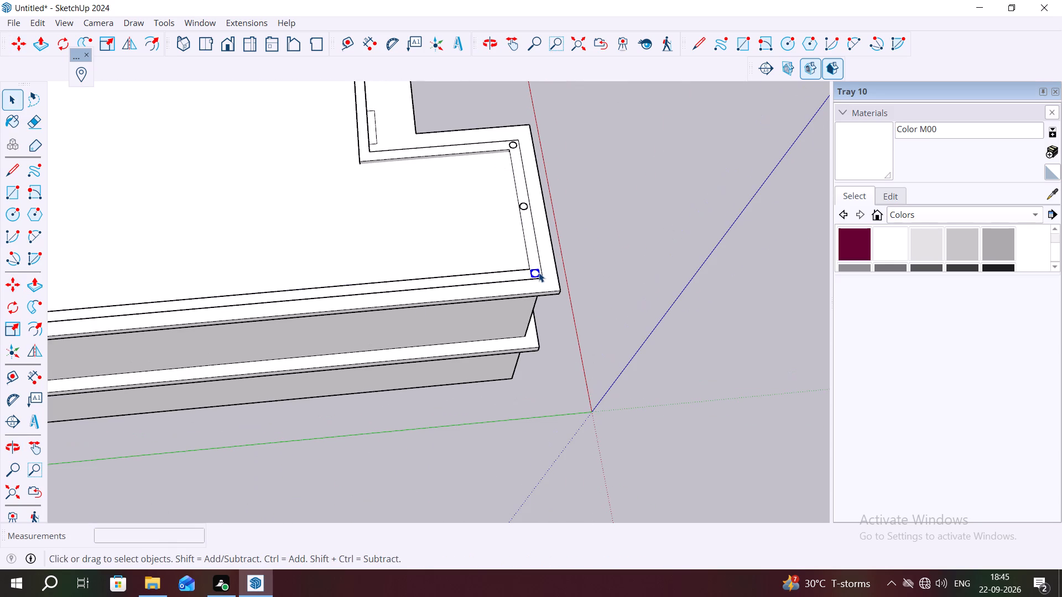
key(m)
scroll(528, 278, up, 7)
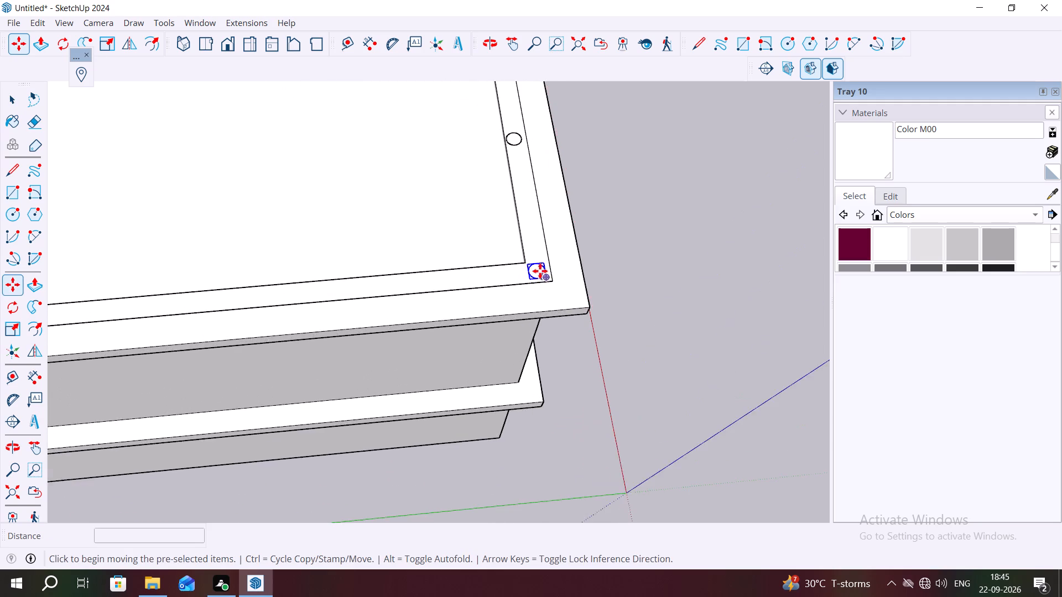
scroll(540, 271, up, 4)
click(549, 282)
ctrl+scroll(372, 268, down, 3)
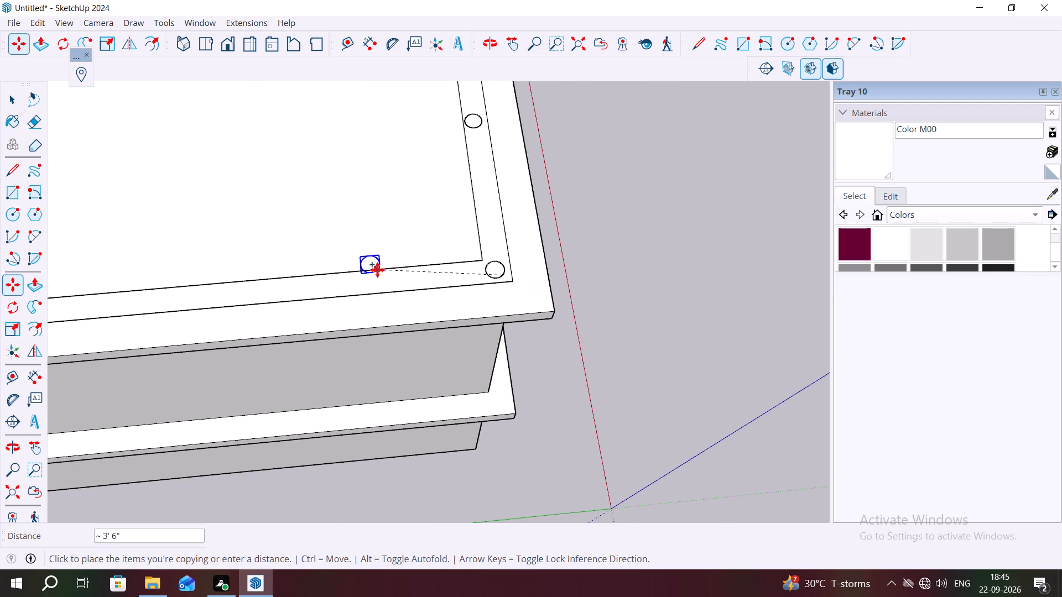
scroll(344, 290, down, 14)
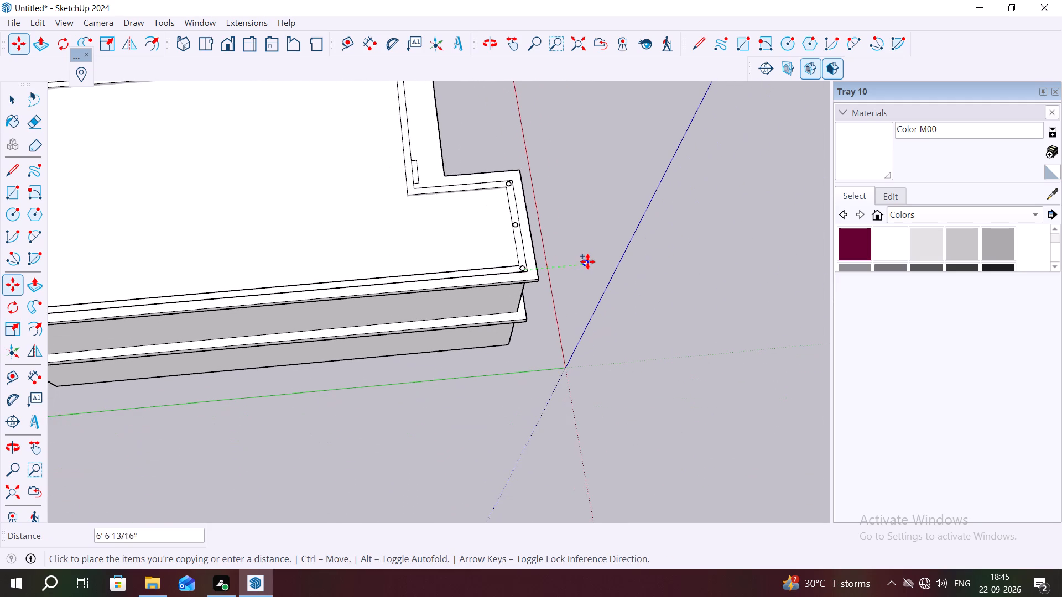
scroll(589, 260, down, 6)
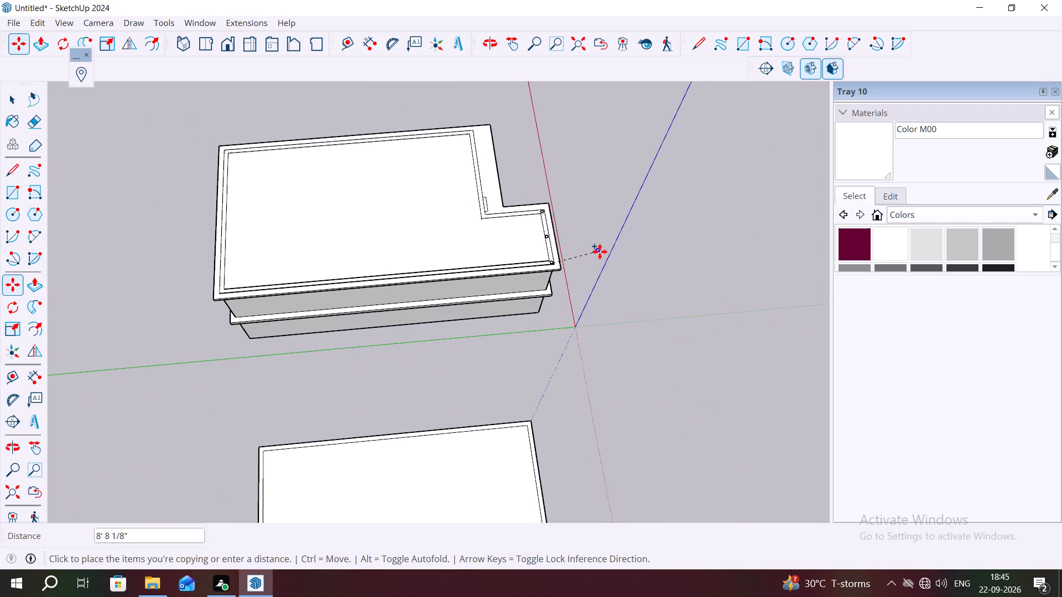
scroll(600, 252, down, 2)
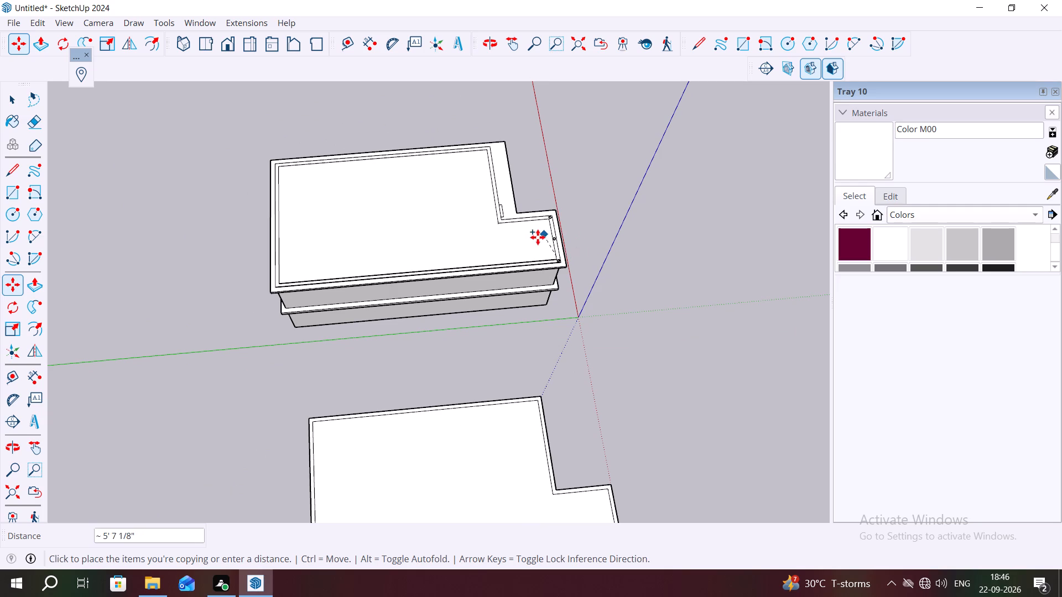
scroll(284, 288, up, 8)
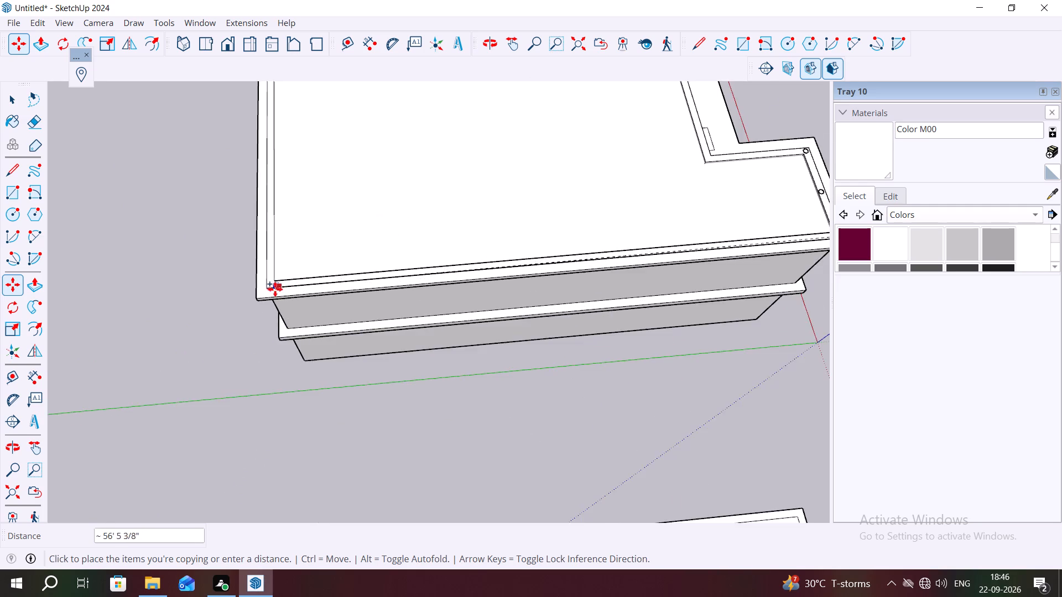
scroll(275, 289, up, 7)
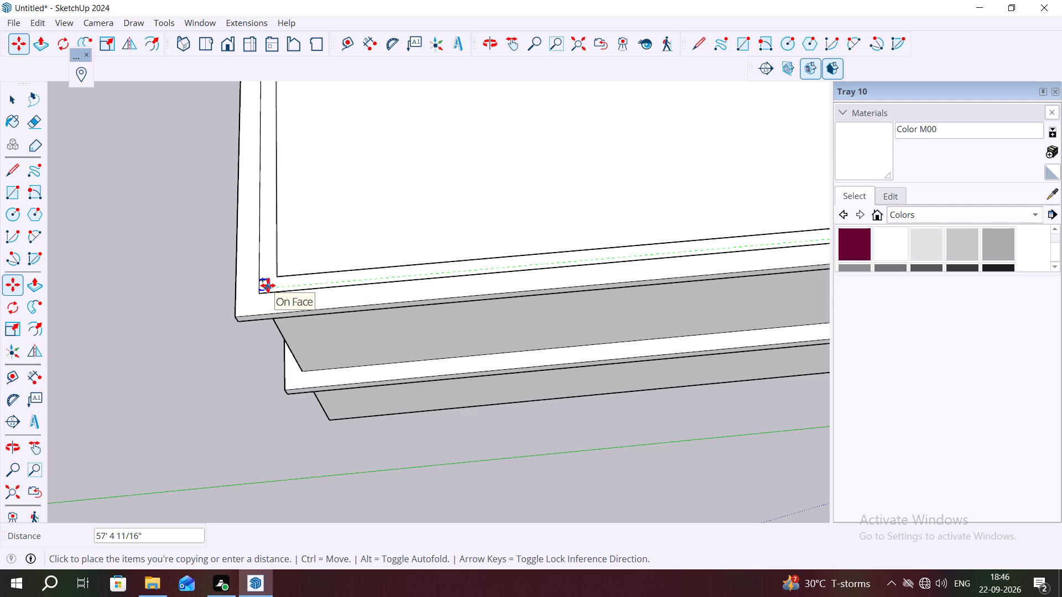
scroll(268, 285, up, 5)
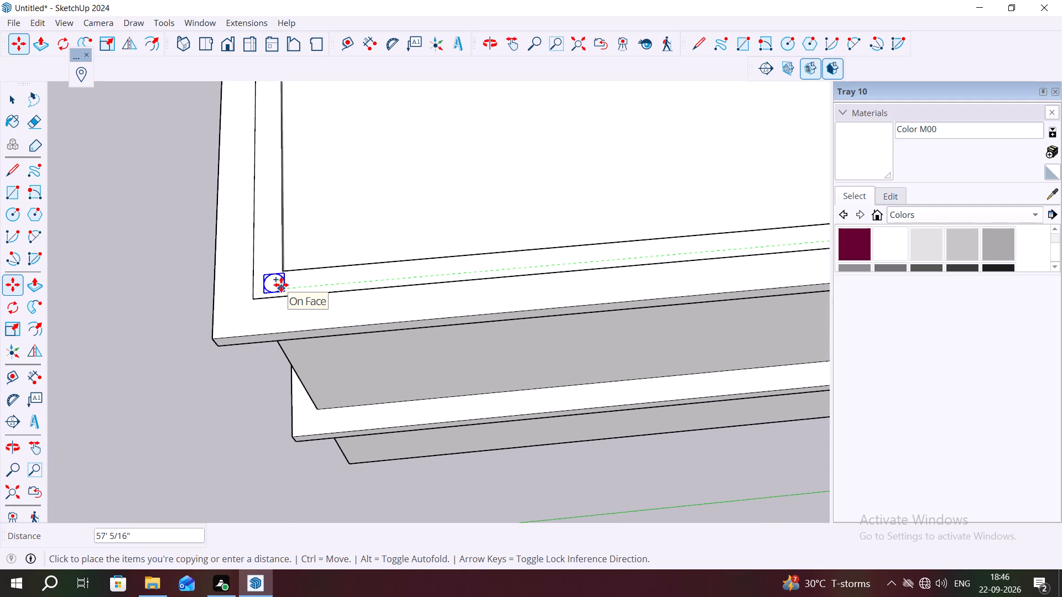
scroll(281, 284, up, 5)
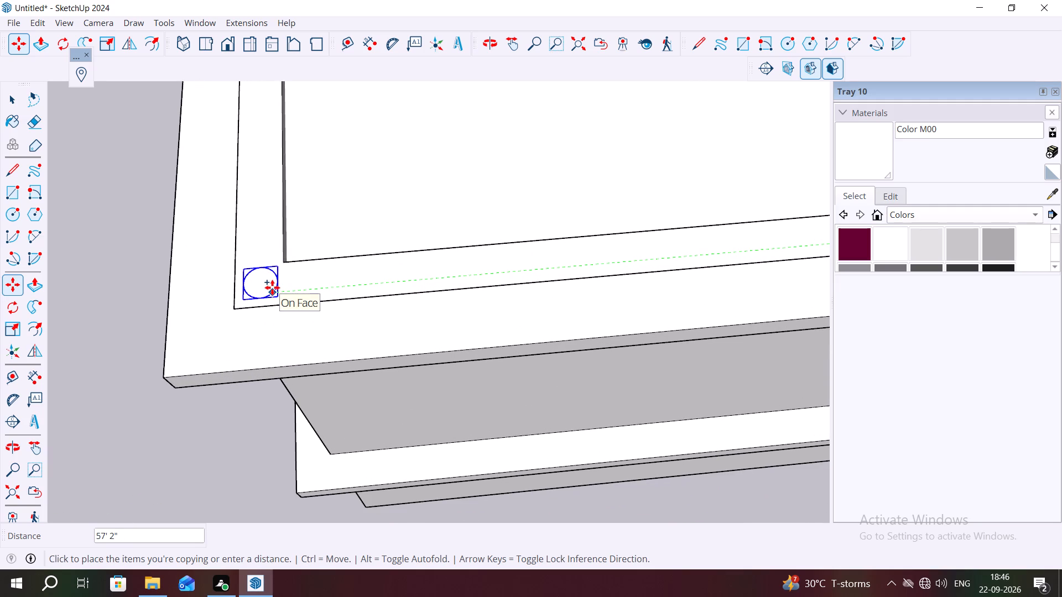
click(272, 287)
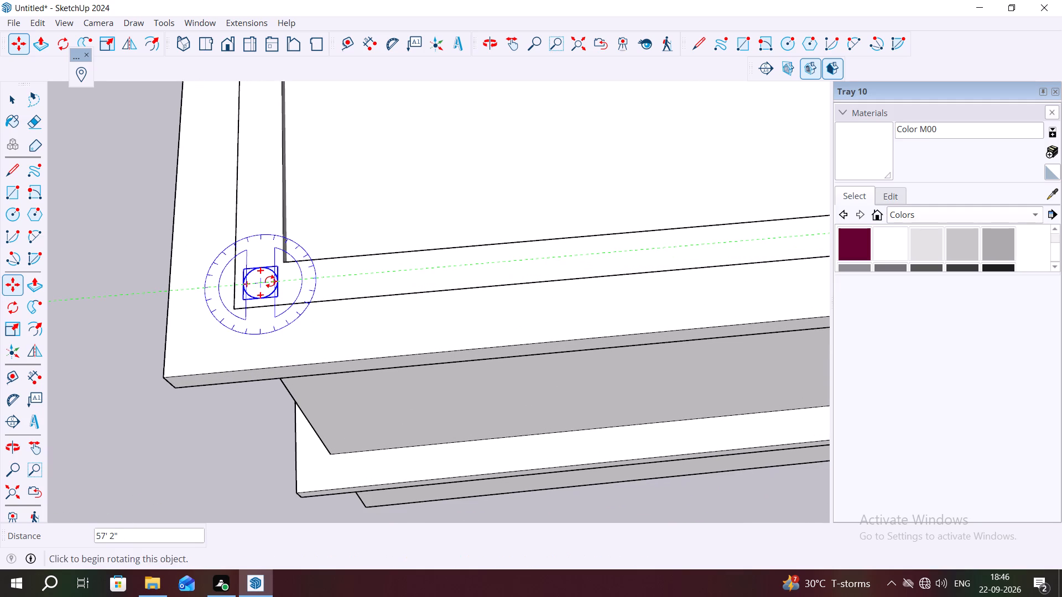
Divide the long rim copy span into 5 equal spacings to fill in the circles between the corners.
key(5)
key(slash)
key(Return)
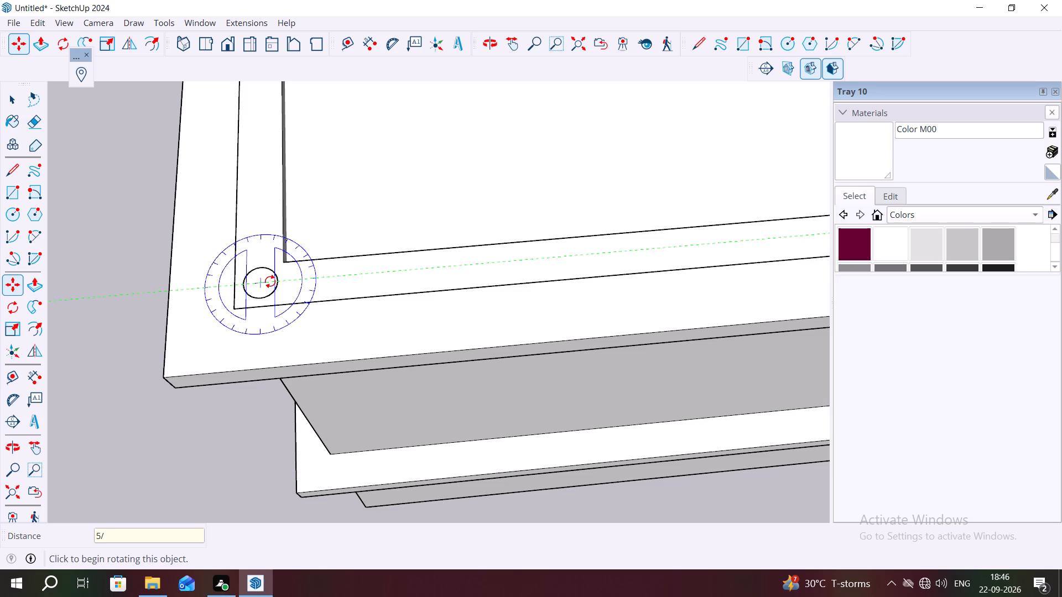
key(Return)
scroll(270, 281, down, 12)
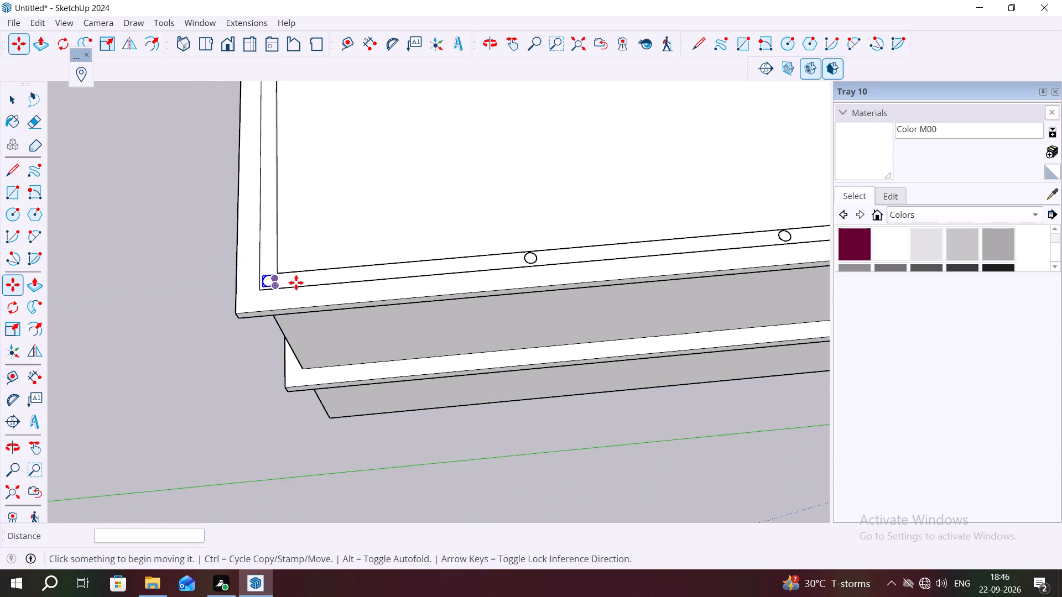
scroll(453, 289, down, 3)
key(Return)
scroll(489, 331, down, 3)
key(Escape)
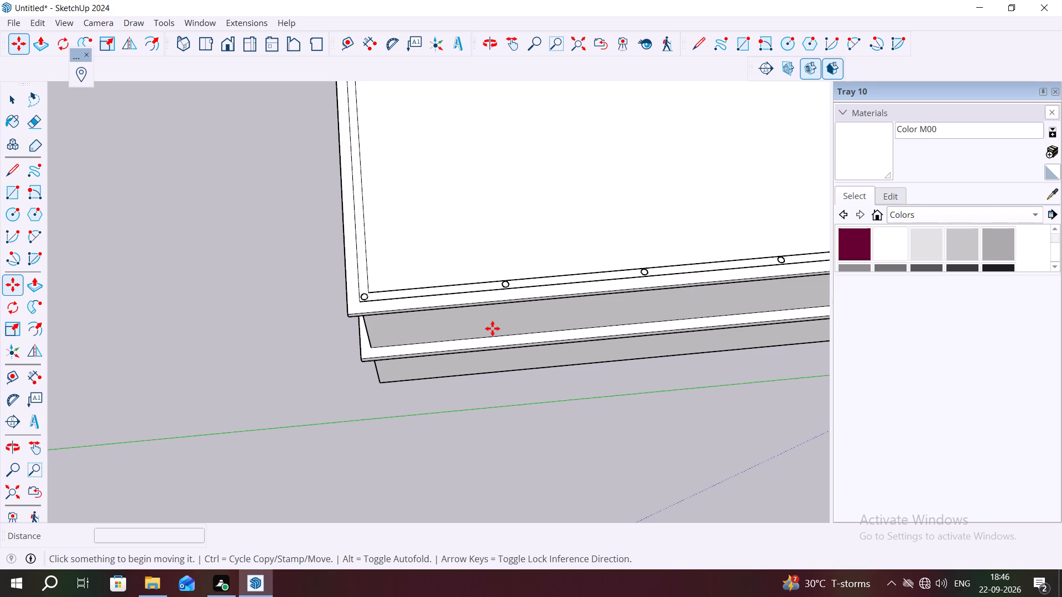
scroll(509, 273, down, 7)
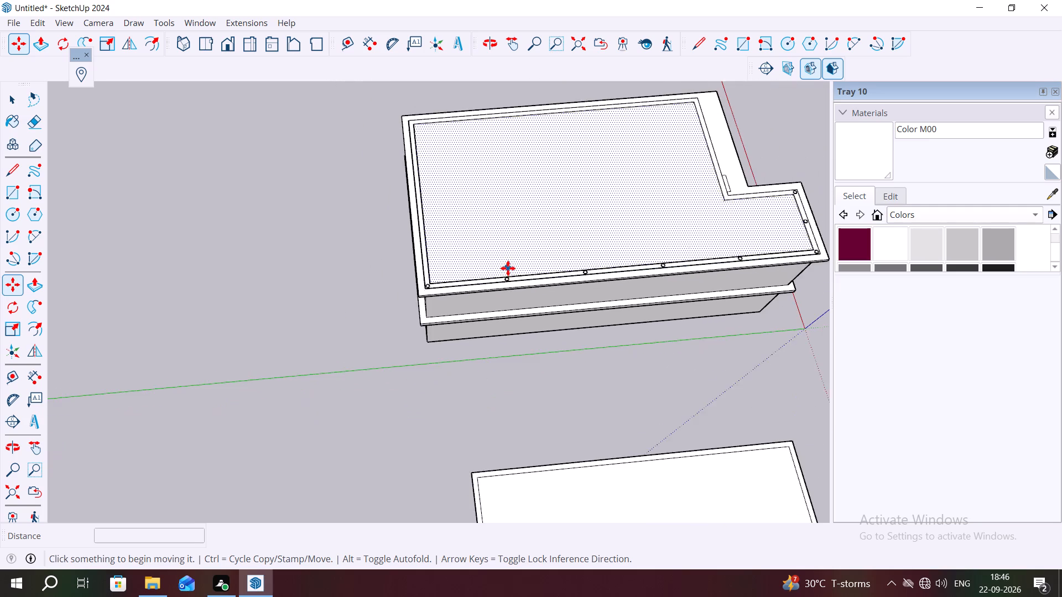
scroll(508, 268, down, 2)
key(Escape)
Open the far corner's circle component for editing and copy its circle about 29' 1 13/16" along the short end rim strip to the next corner.
middle_drag(441, 265, 668, 307)
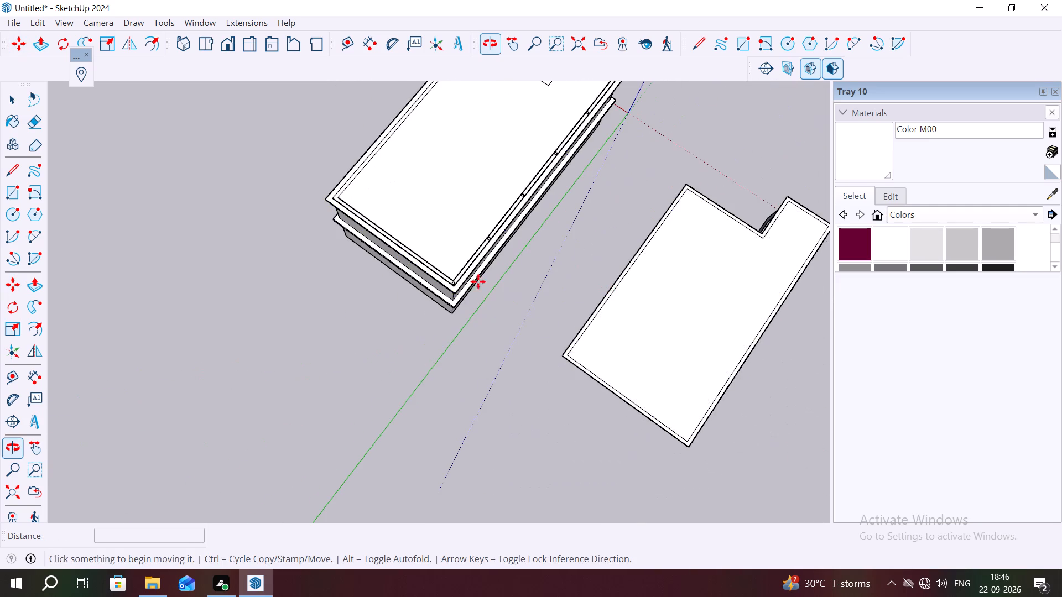
scroll(281, 205, down, 4)
middle_drag(414, 229, 555, 275)
scroll(313, 307, up, 9)
middle_drag(412, 322, 517, 282)
scroll(467, 268, up, 8)
middle_drag(429, 282, 455, 339)
key(space)
double_click(439, 310)
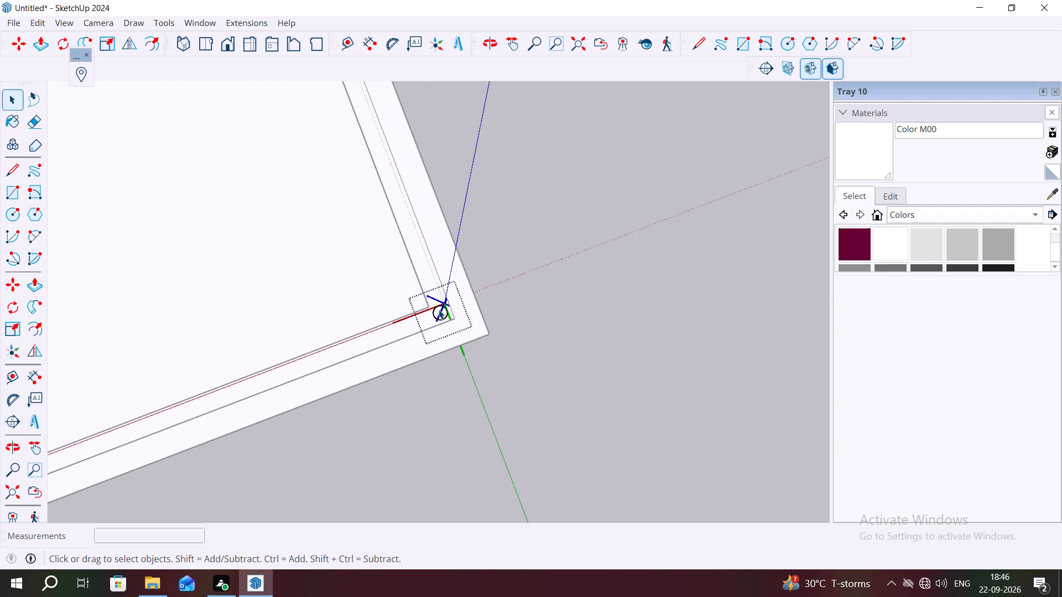
key(m)
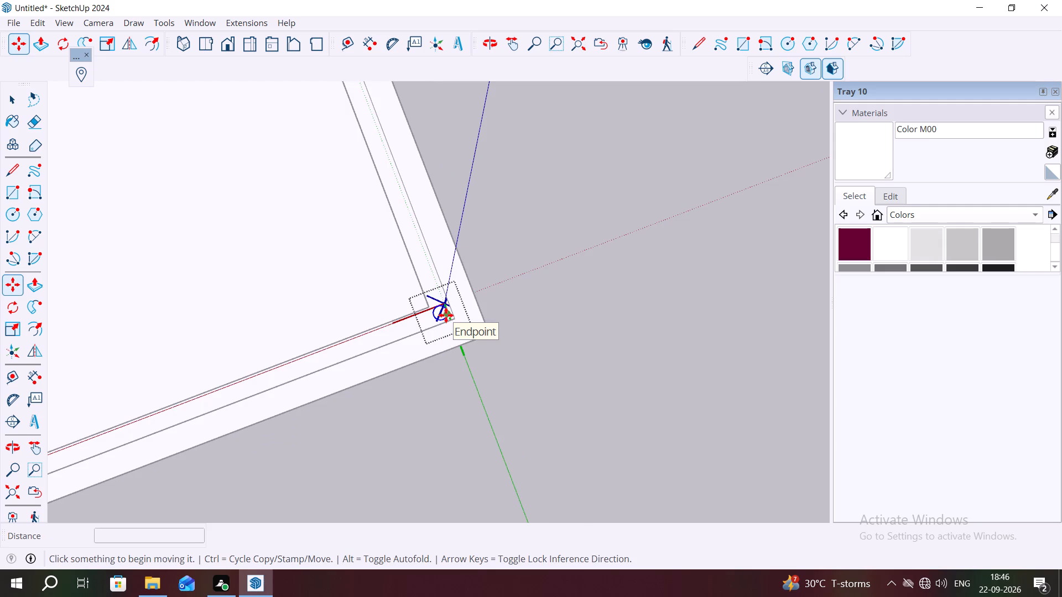
click(446, 315)
scroll(408, 325, down, 4)
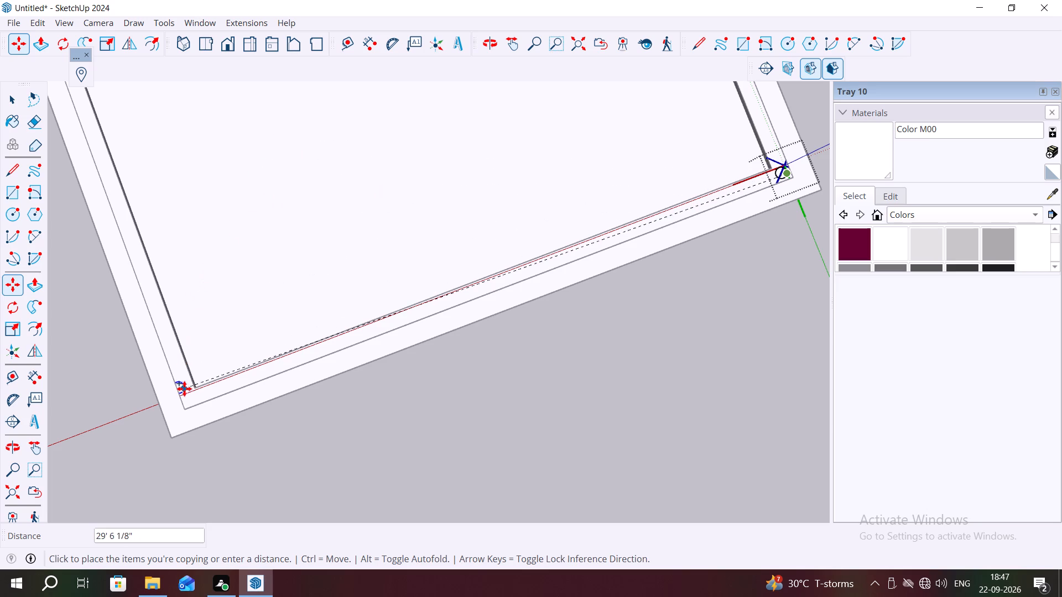
scroll(198, 396, up, 1)
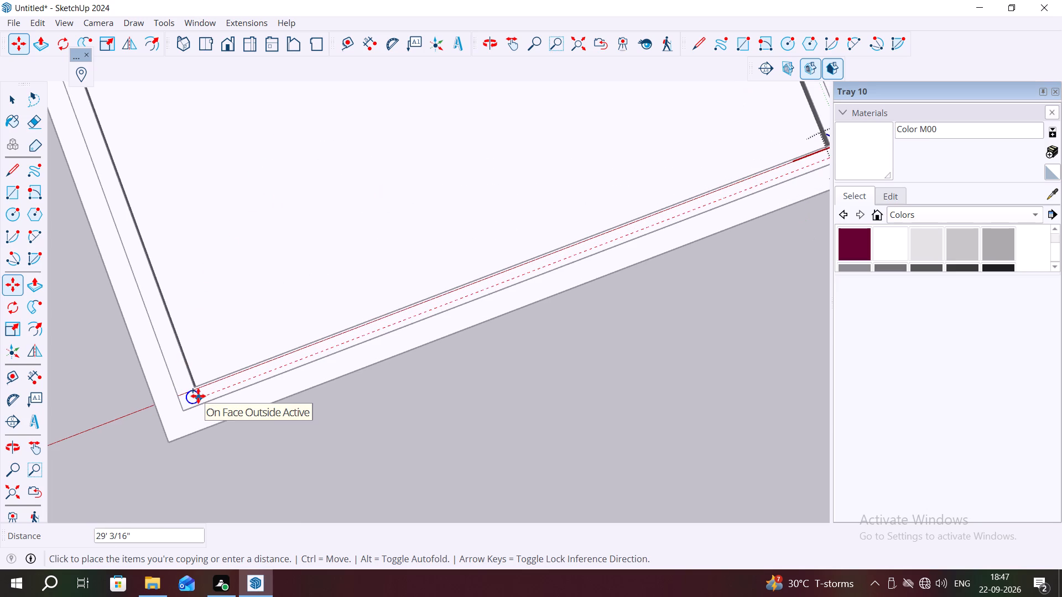
click(194, 395)
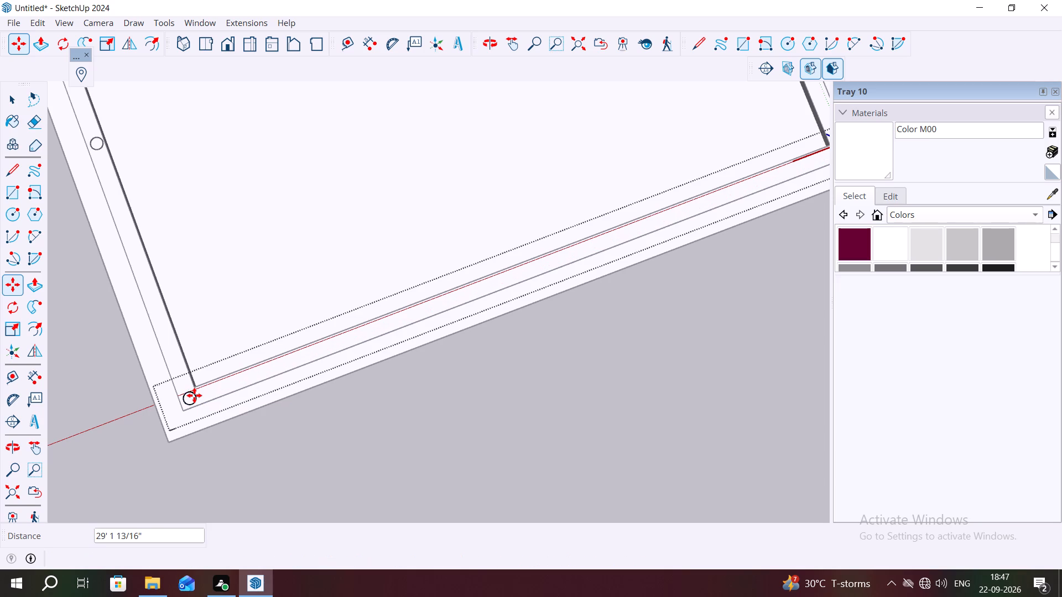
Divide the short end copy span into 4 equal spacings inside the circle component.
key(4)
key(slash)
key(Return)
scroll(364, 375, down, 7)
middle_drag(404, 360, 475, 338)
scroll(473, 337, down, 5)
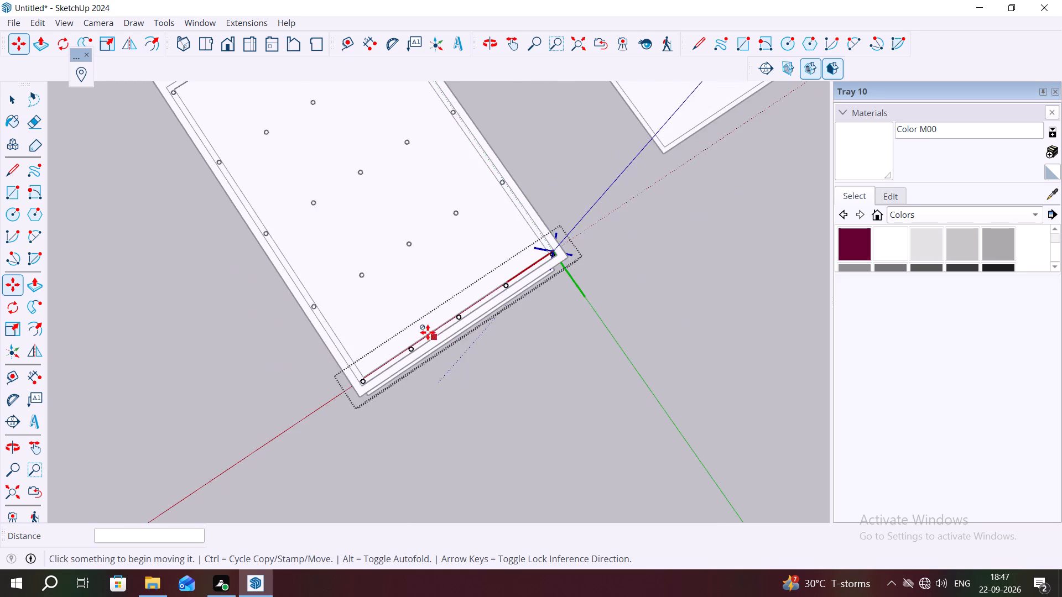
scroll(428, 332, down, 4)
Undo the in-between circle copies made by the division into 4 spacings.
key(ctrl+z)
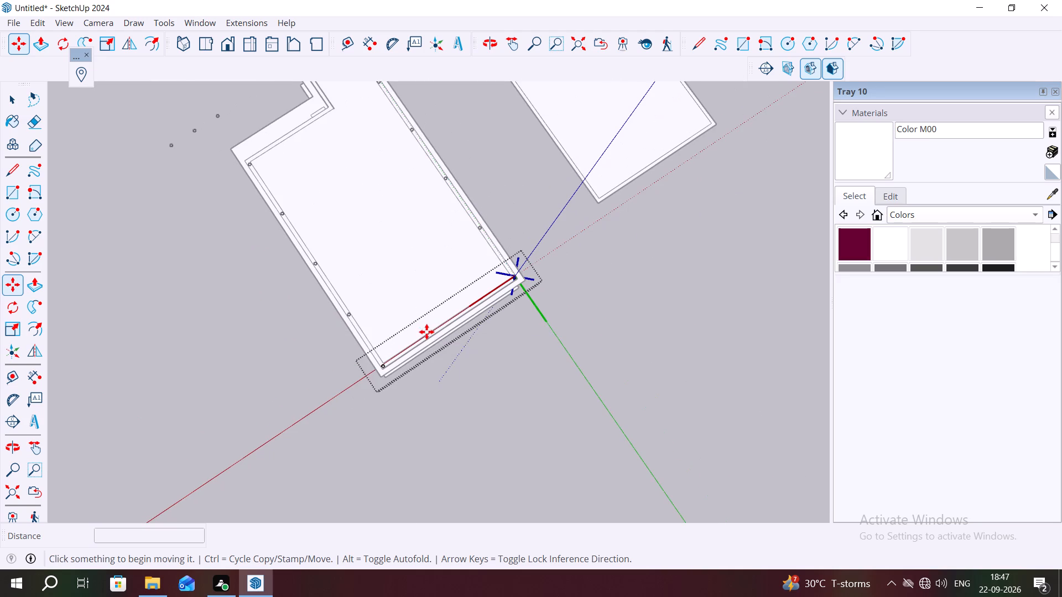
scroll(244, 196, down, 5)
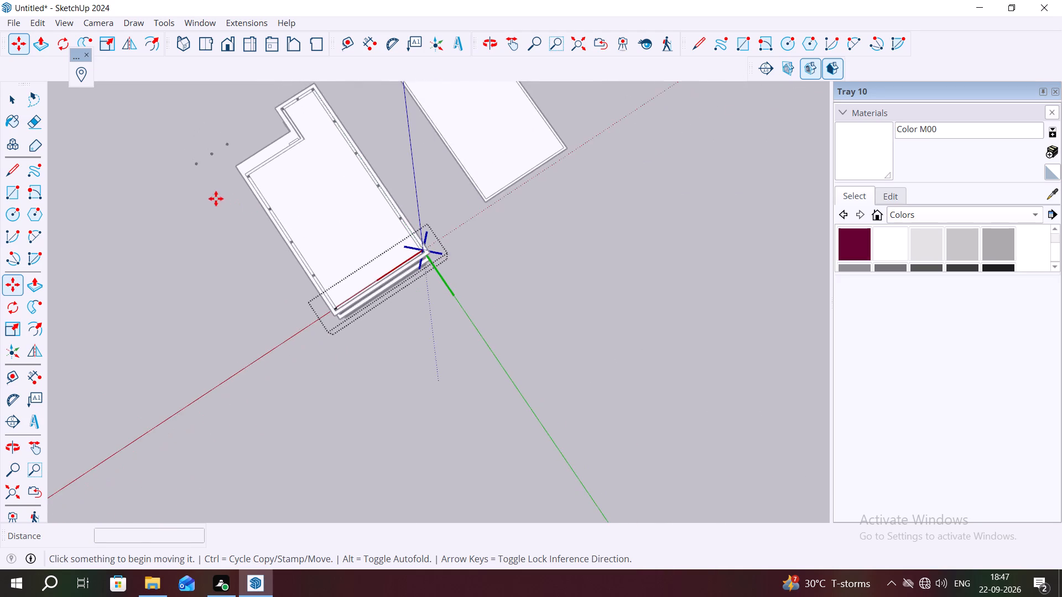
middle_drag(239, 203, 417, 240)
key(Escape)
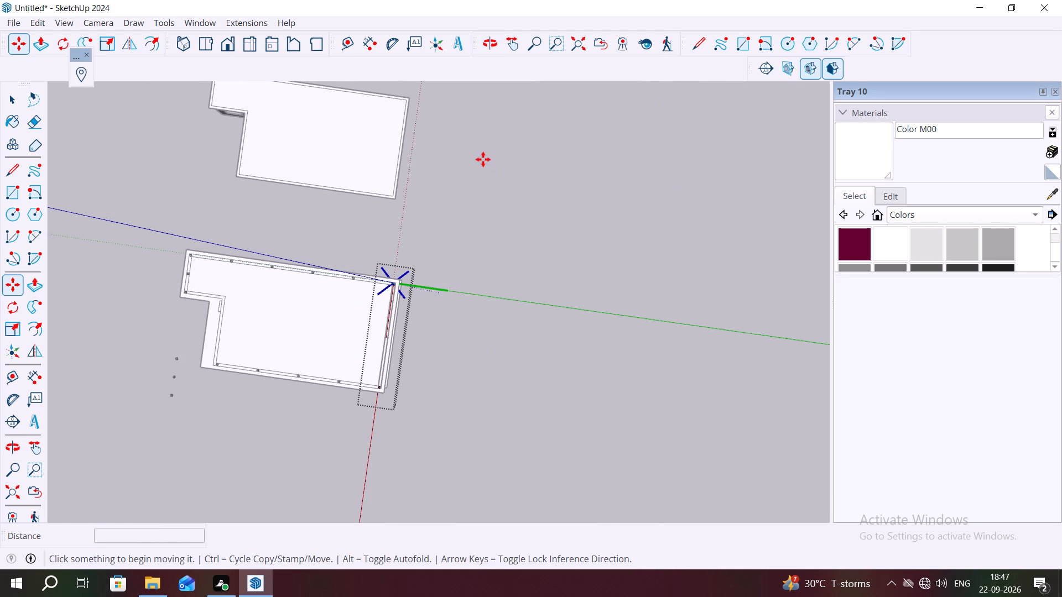
Check the circle copies on and beside the roof, and close the circle component's editing context.
key(space)
scroll(205, 296, up, 5)
scroll(588, 289, down, 2)
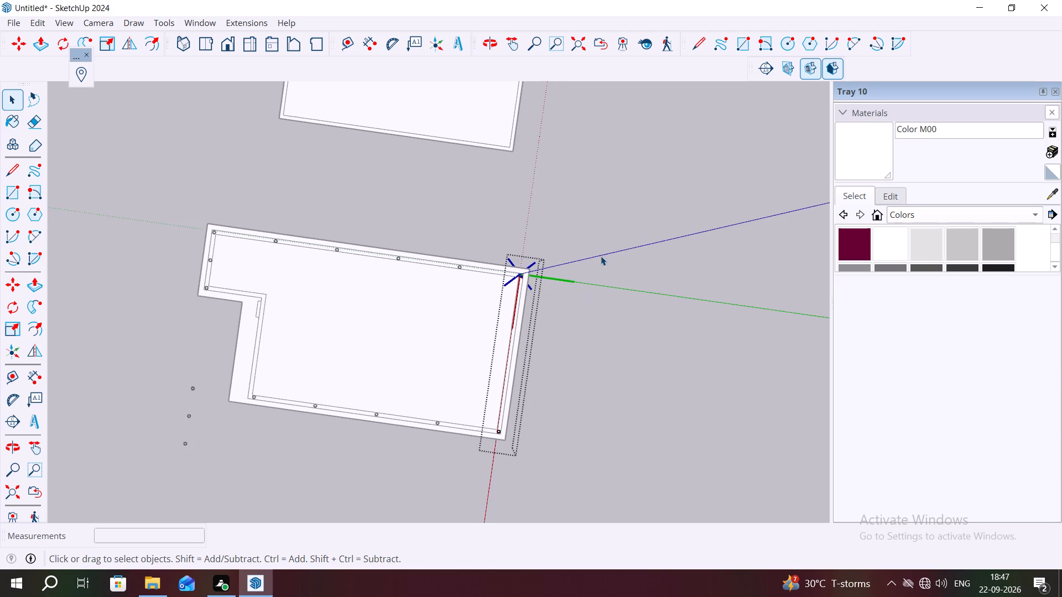
scroll(601, 256, down, 3)
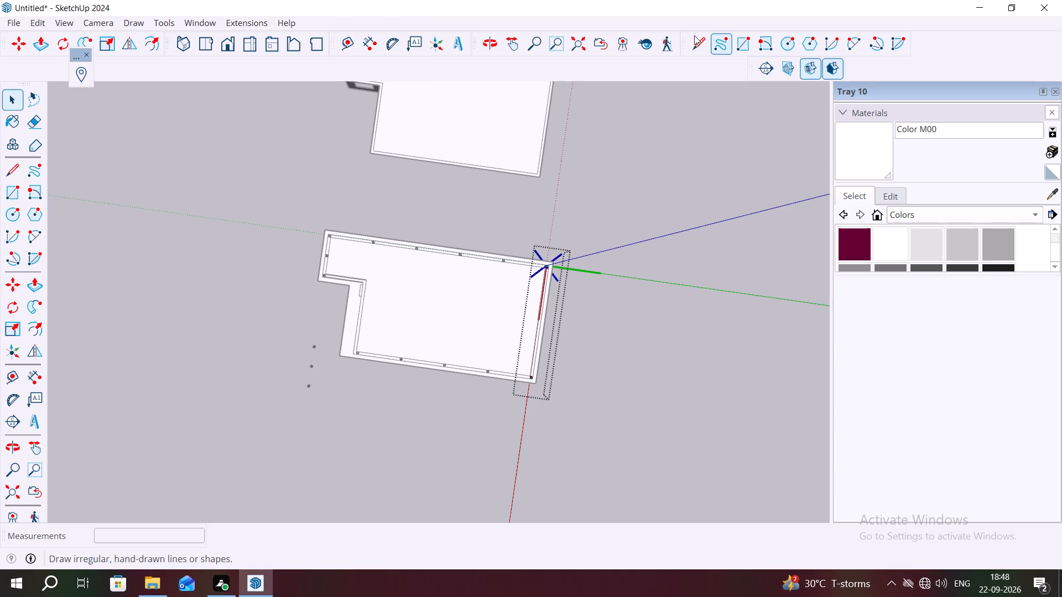
middle_drag(510, 172, 501, 101)
scroll(520, 149, down, 3)
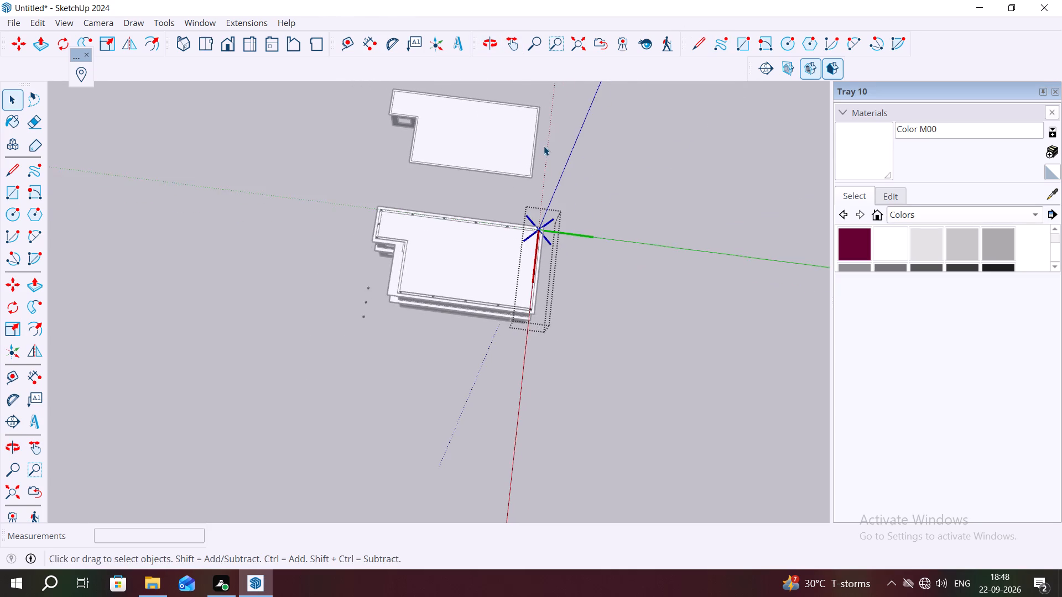
scroll(555, 164, down, 1)
middle_drag(391, 324, 468, 308)
scroll(411, 281, up, 9)
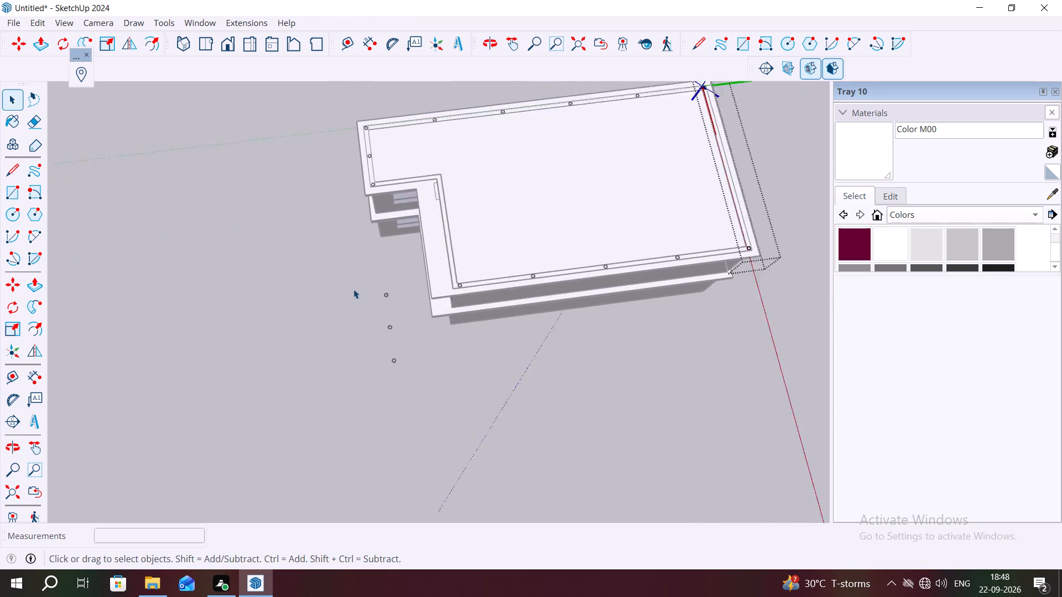
scroll(353, 289, up, 2)
click(347, 274)
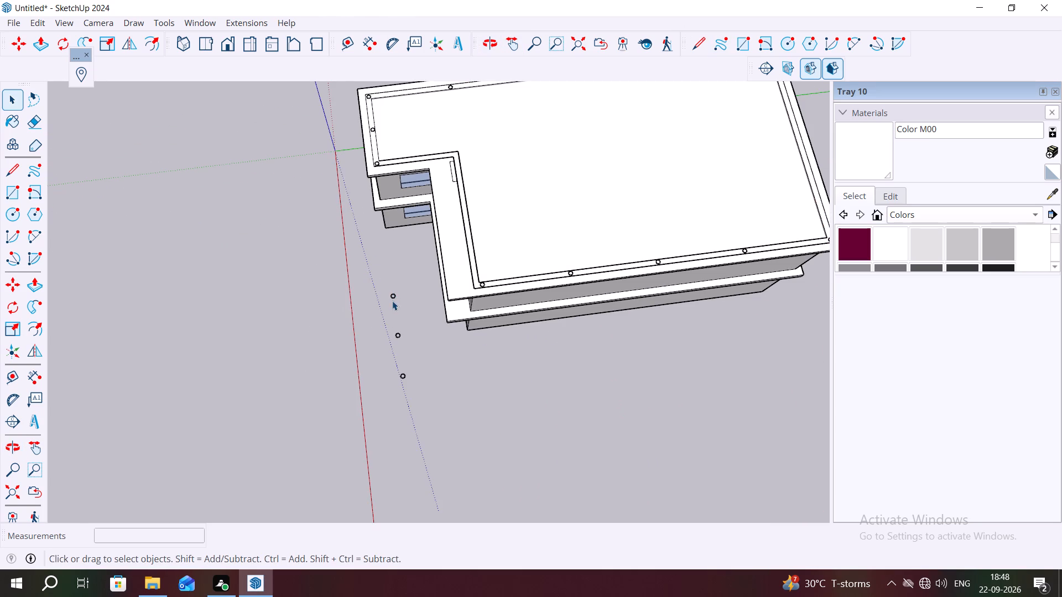
Examine which circle components the stray circles floating beside the house belong to.
click(393, 296)
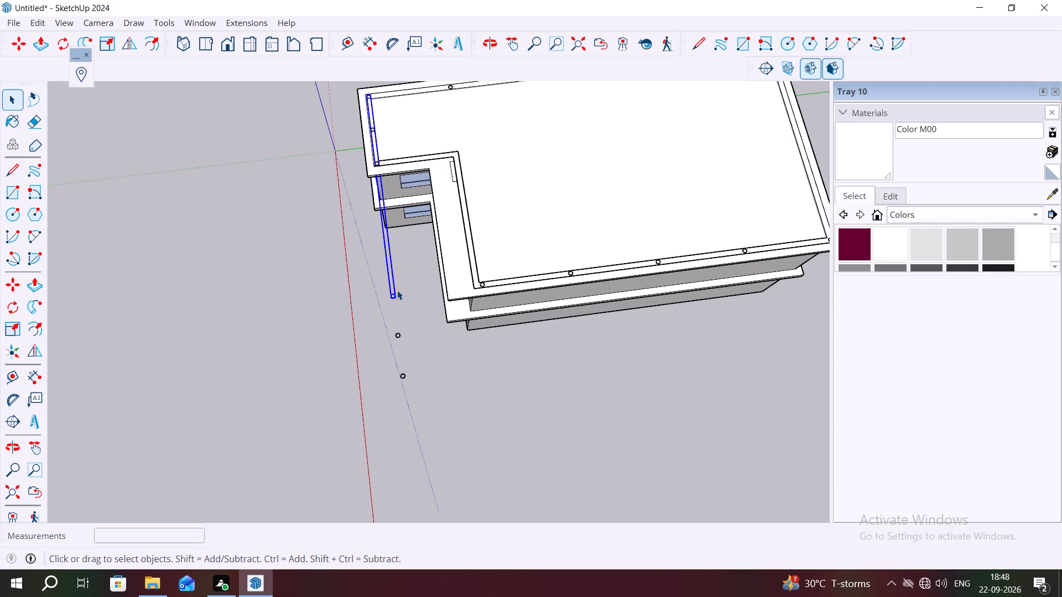
middle_drag(397, 286, 569, 191)
middle_drag(400, 296, 602, 222)
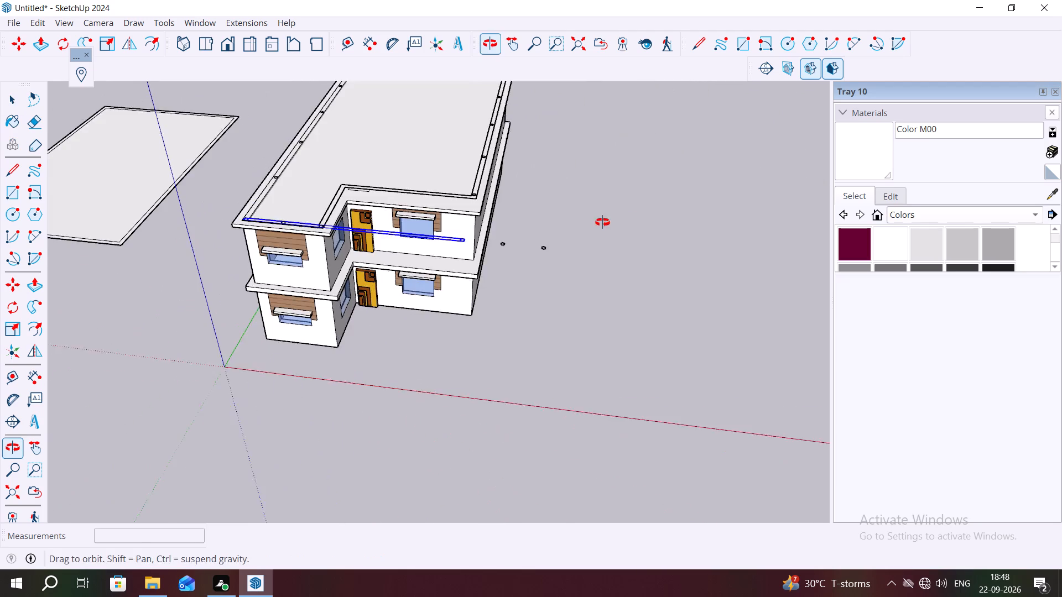
middle_drag(602, 222, 627, 213)
key(Escape)
key(space)
scroll(504, 238, up, 2)
click(511, 236)
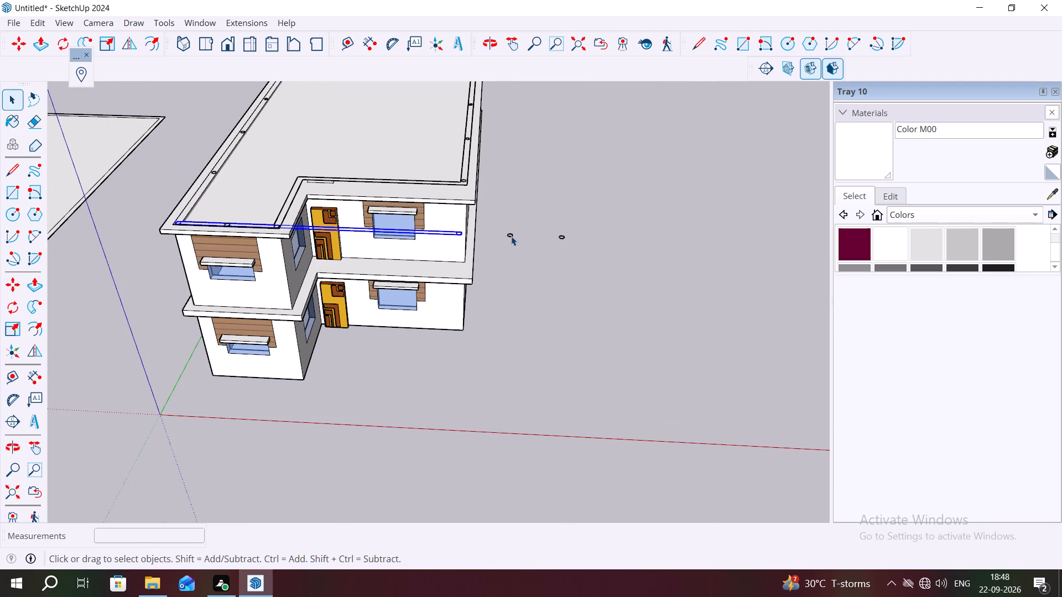
click(511, 236)
key(Escape)
key(space)
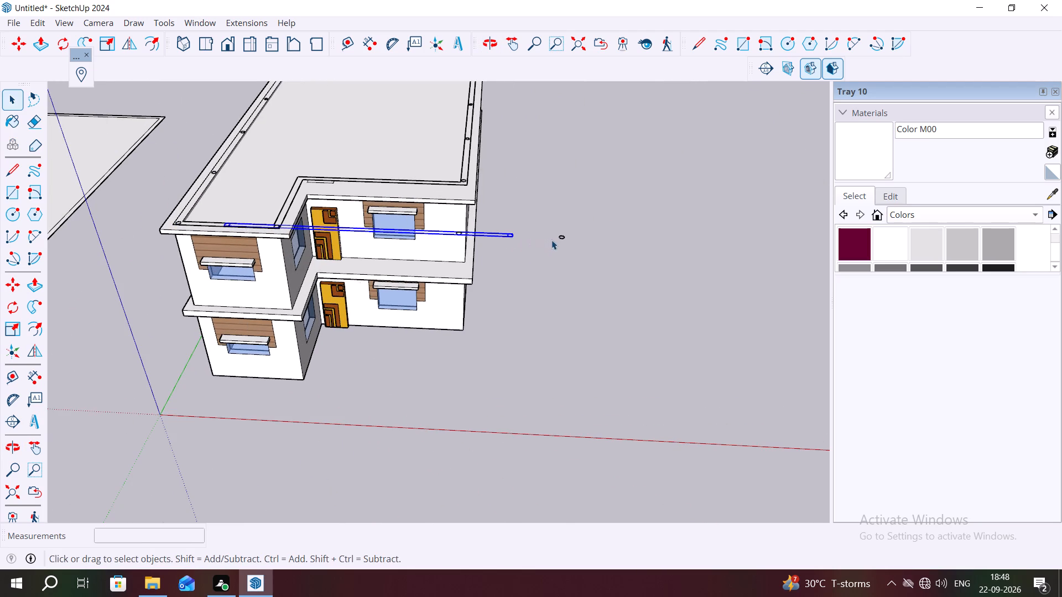
scroll(546, 242, up, 7)
key(Escape)
key(space)
click(465, 256)
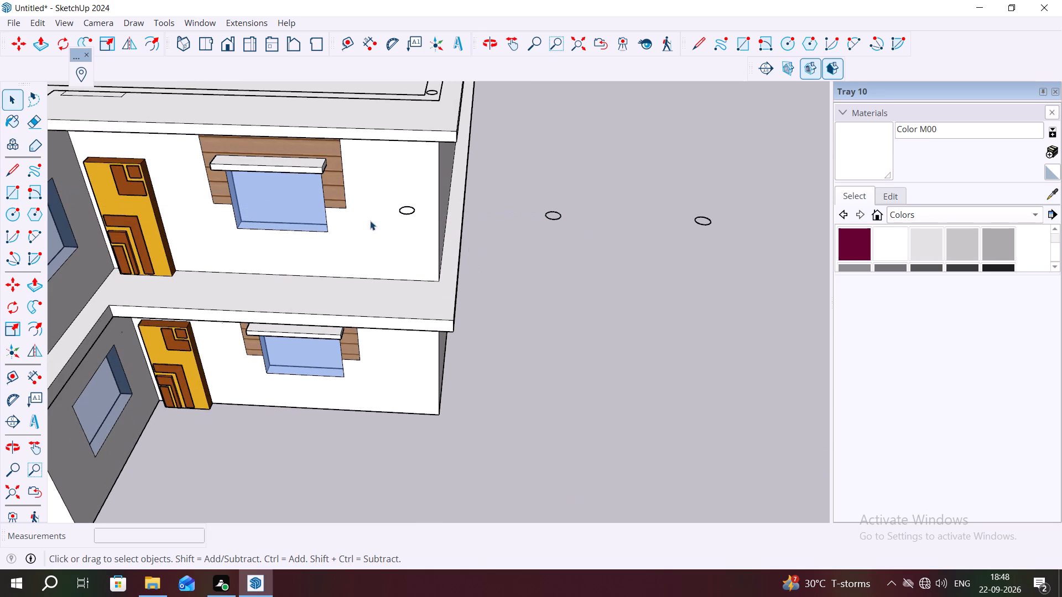
click(409, 211)
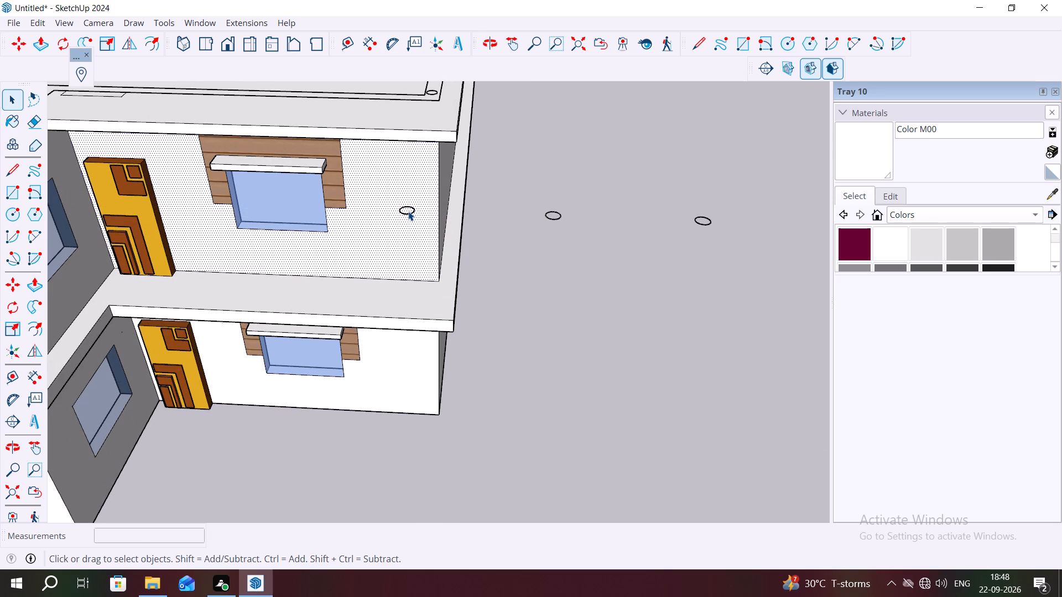
middle_drag(408, 211, 459, 325)
scroll(441, 317, up, 9)
key(Escape)
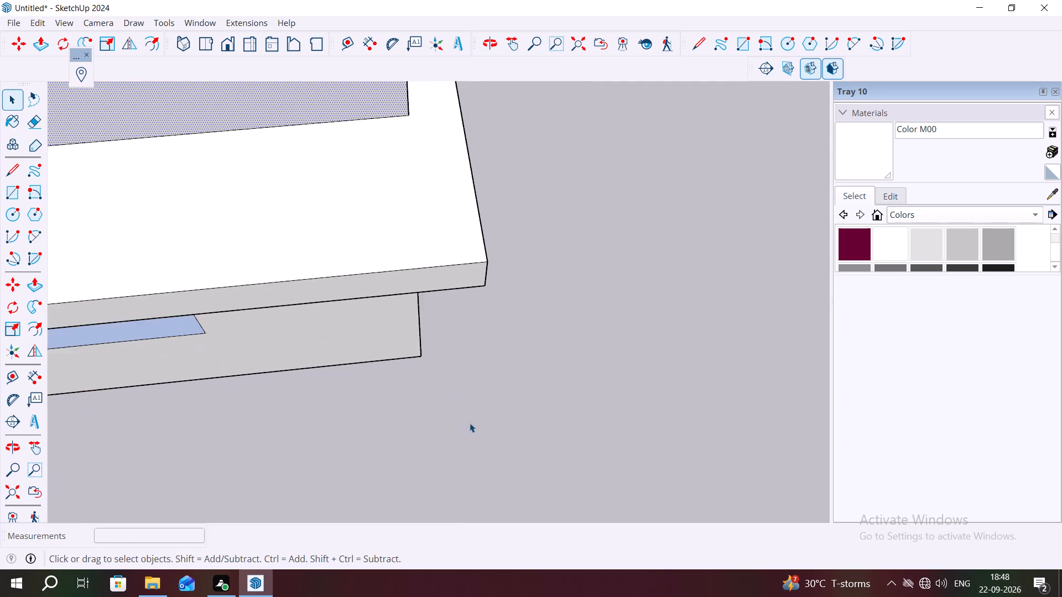
scroll(499, 397, down, 7)
scroll(507, 392, up, 4)
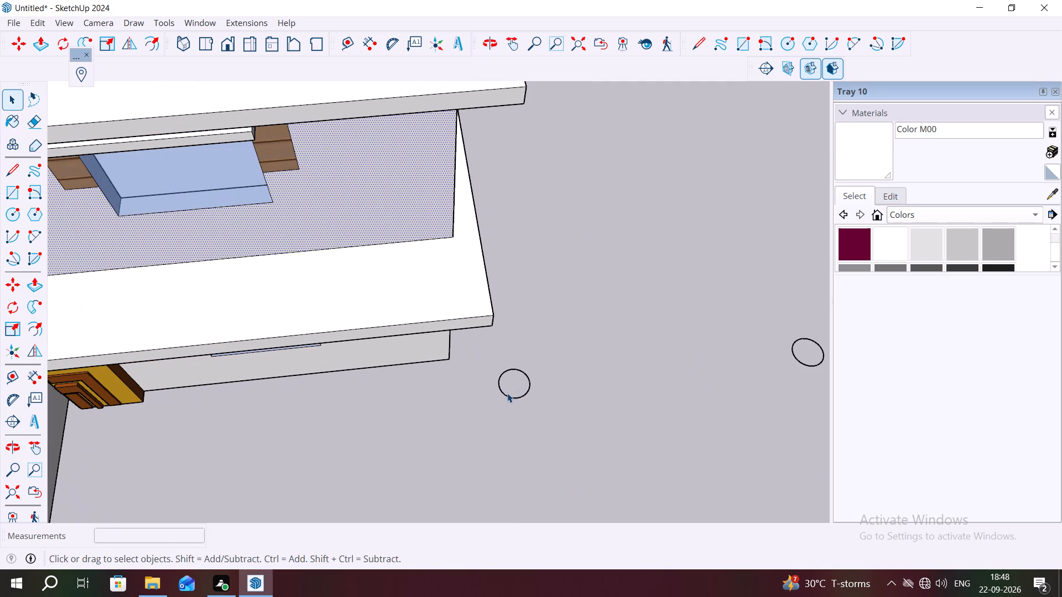
Delete the stray circle beside the house from inside its circle component, and close the component's editing context.
click(508, 394)
key(Escape)
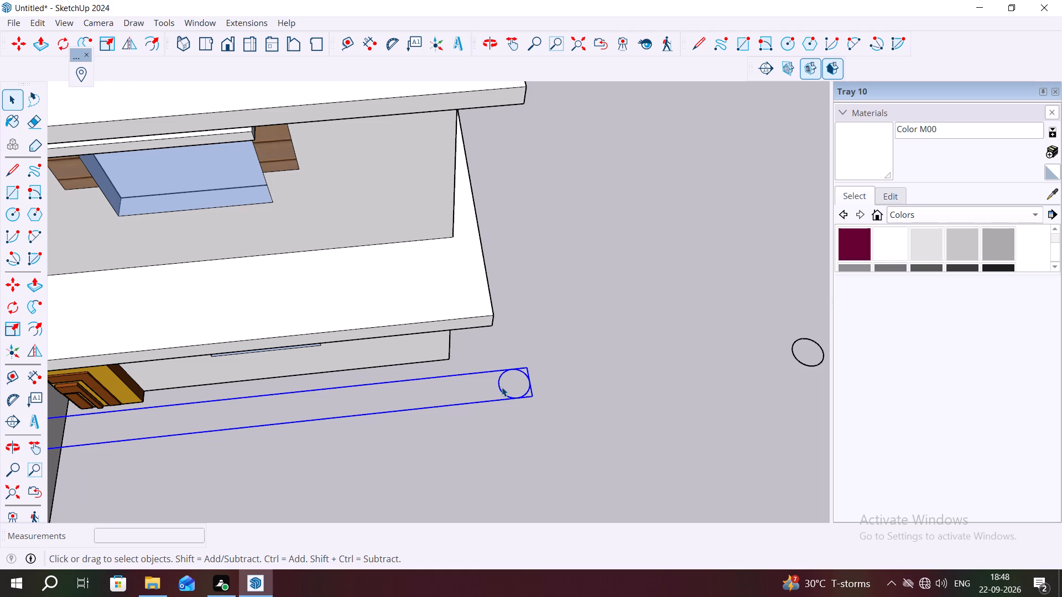
key(Escape)
key(space)
double_click(502, 387)
click(502, 387)
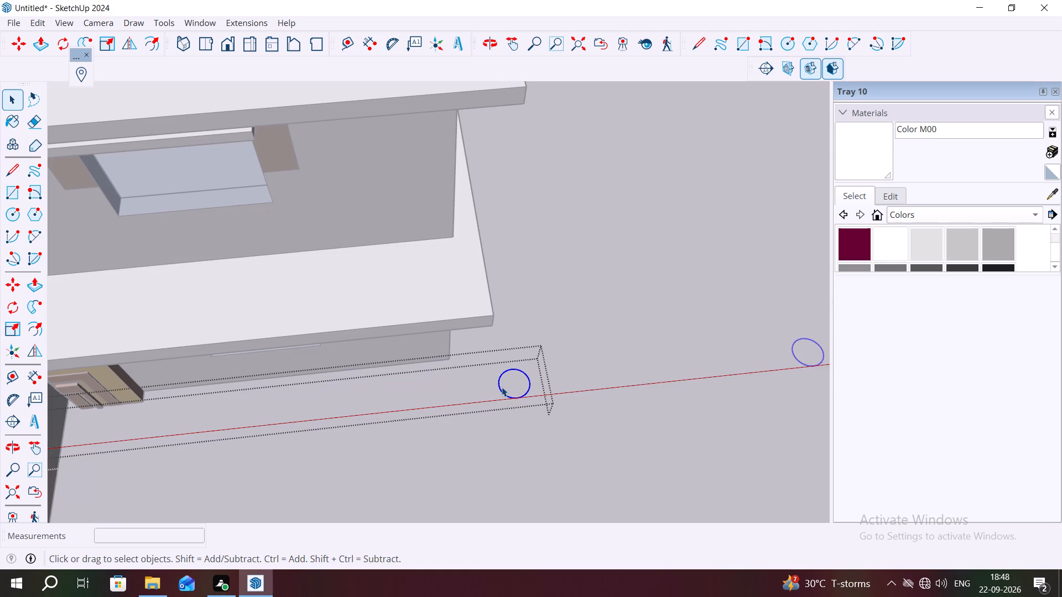
scroll(502, 387, down, 4)
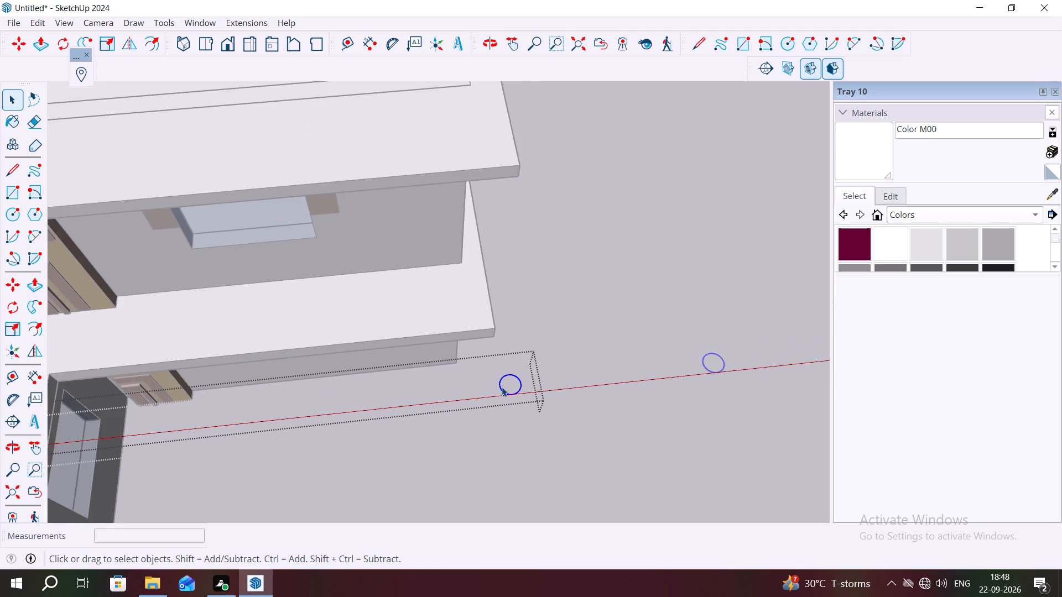
scroll(502, 387, down, 13)
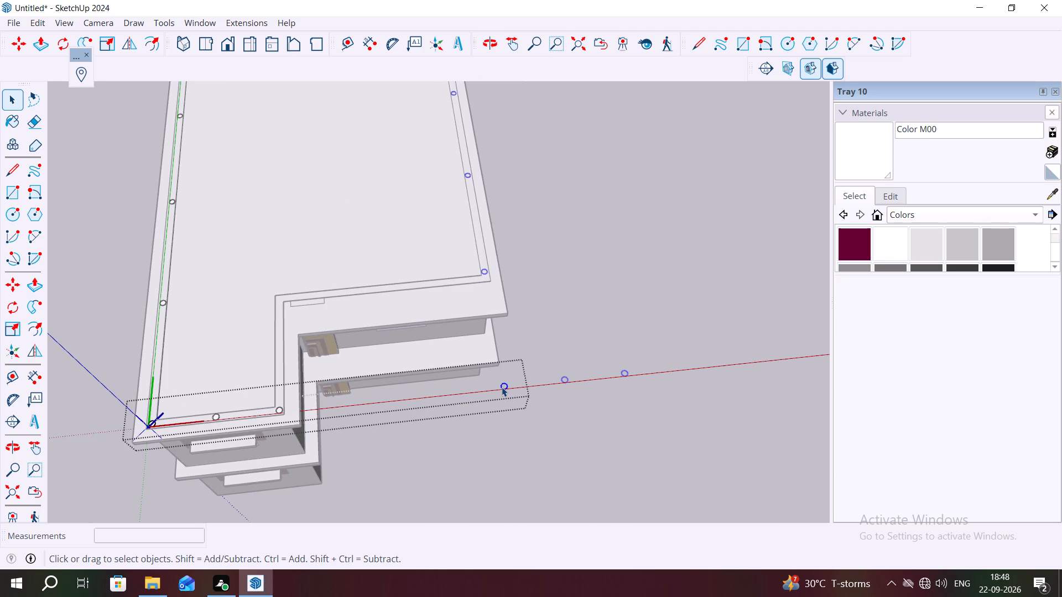
key(Delete)
scroll(516, 364, down, 4)
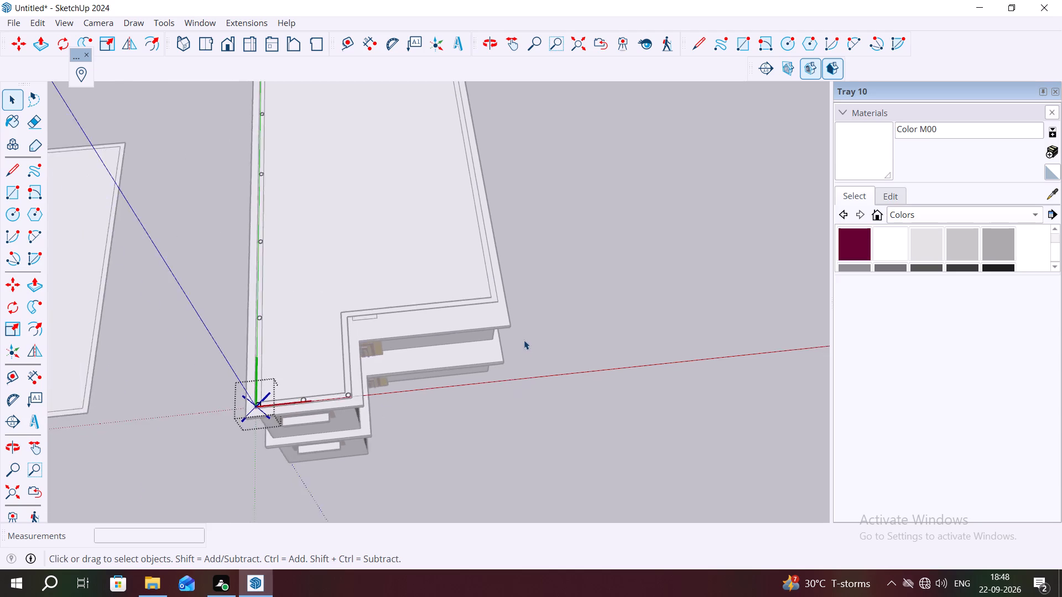
scroll(524, 340, down, 5)
scroll(549, 296, down, 3)
scroll(392, 167, up, 11)
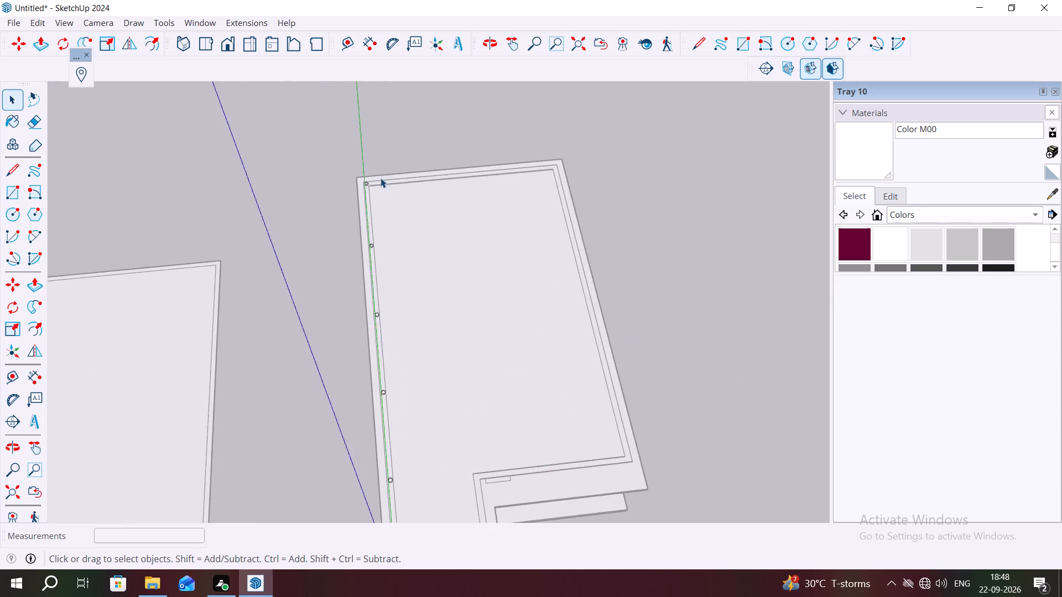
scroll(381, 178, up, 10)
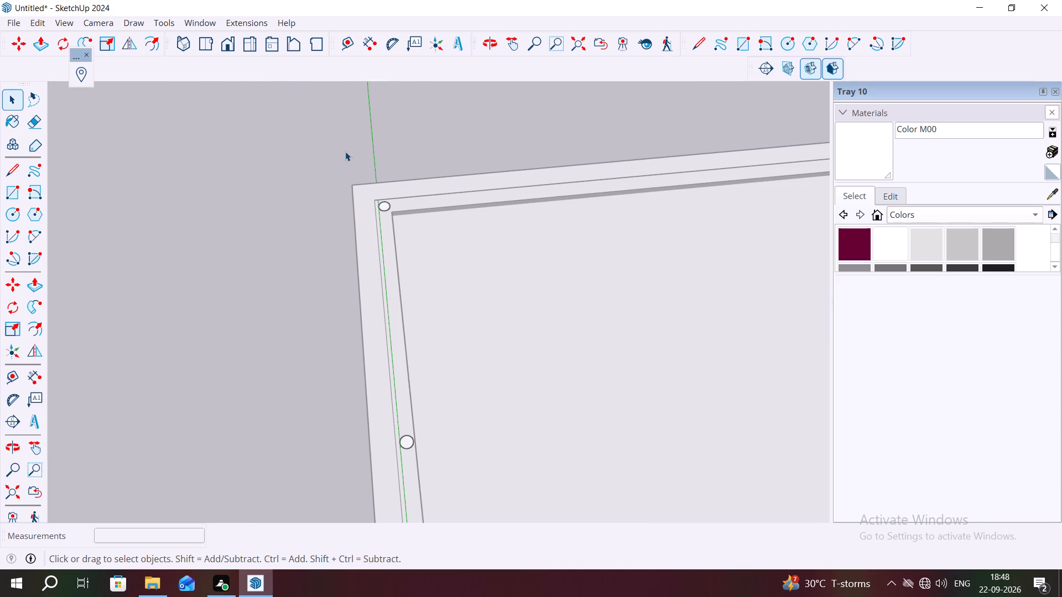
key(m)
key(space)
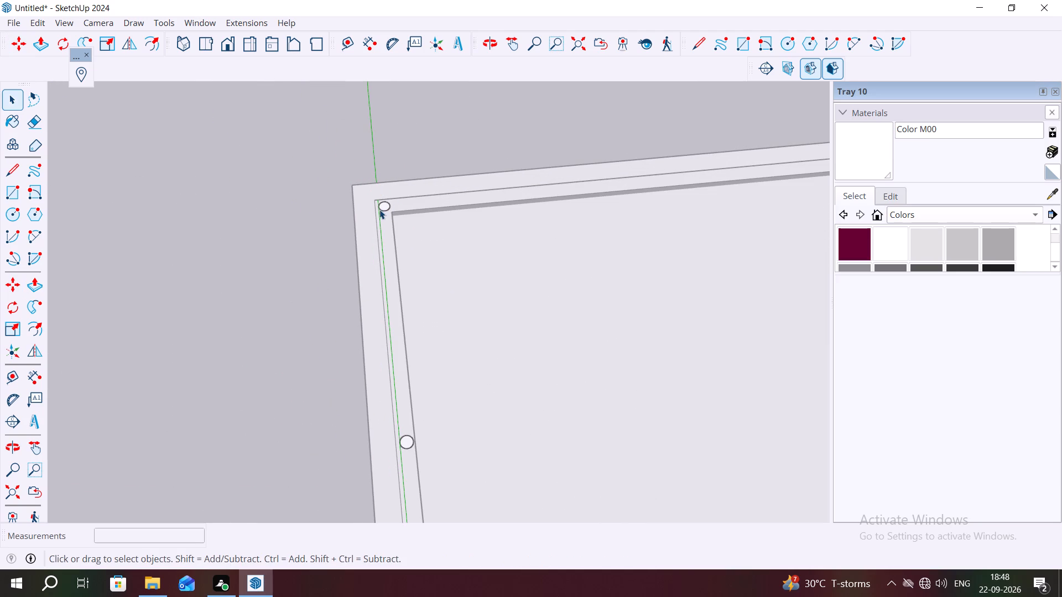
click(298, 214)
Copy the far corner's circle component about 29' 2 5/8" along the short end rim strip to the opposite corner.
click(383, 209)
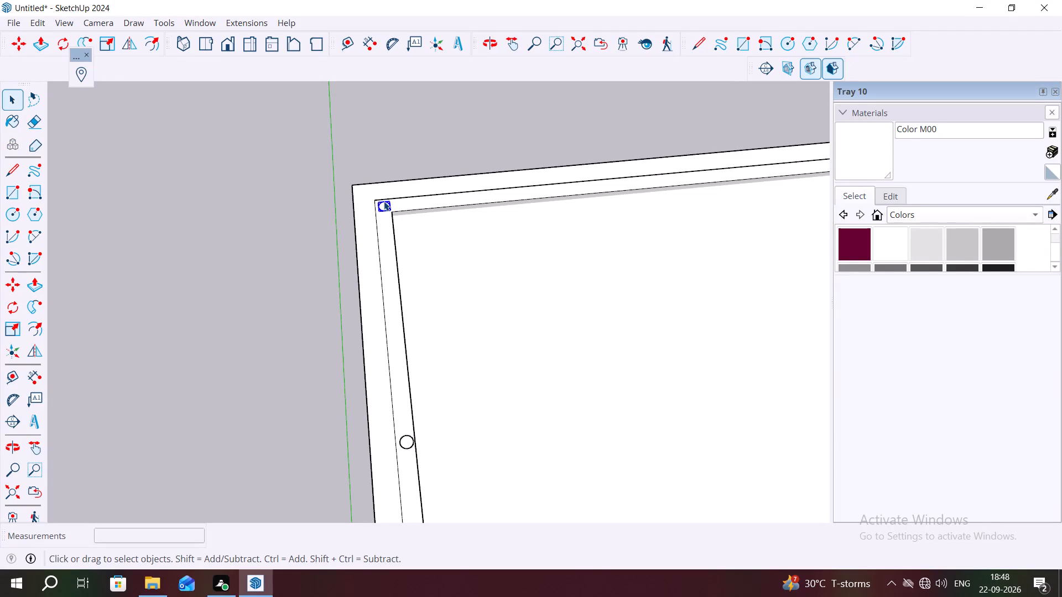
key(m)
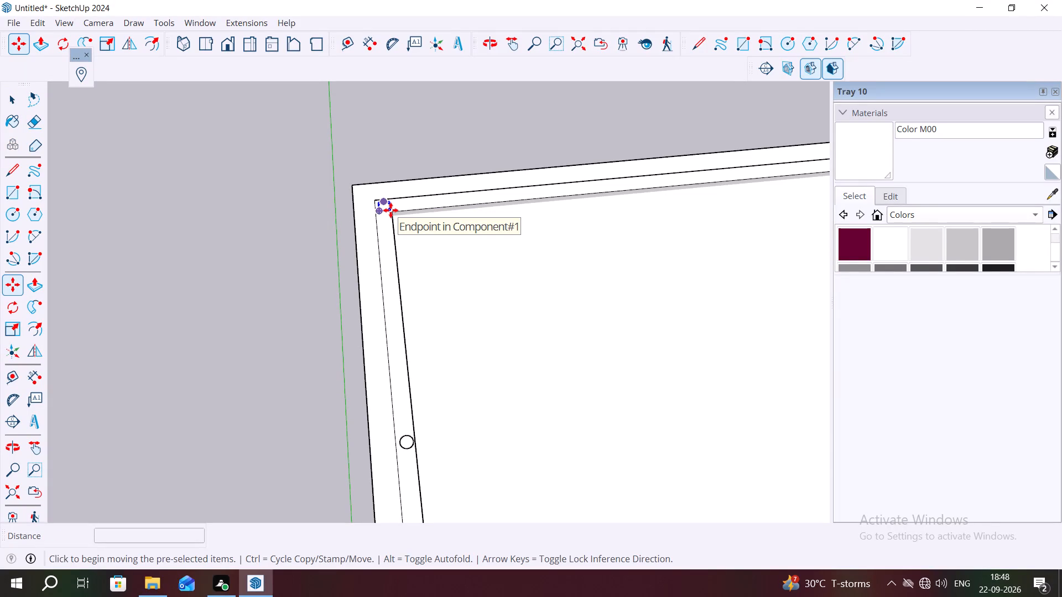
click(391, 210)
scroll(411, 189, down, 6)
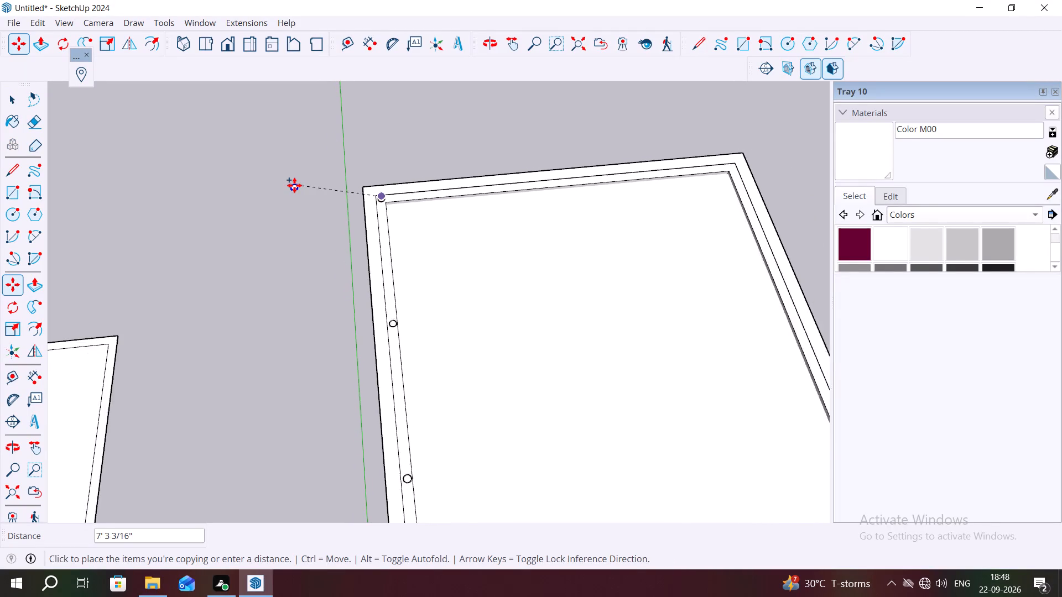
scroll(294, 185, down, 1)
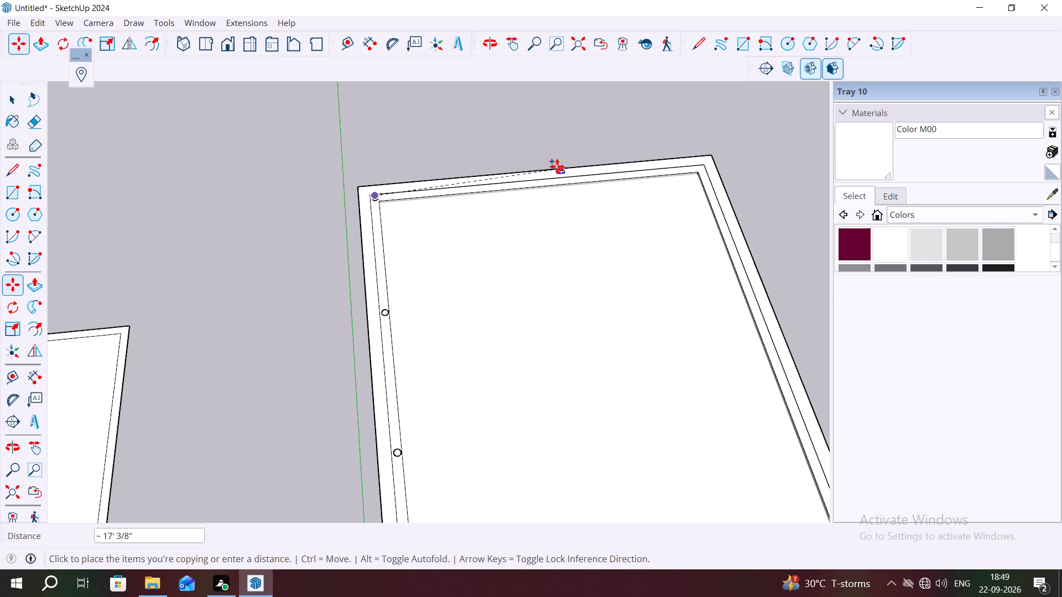
scroll(691, 165, up, 6)
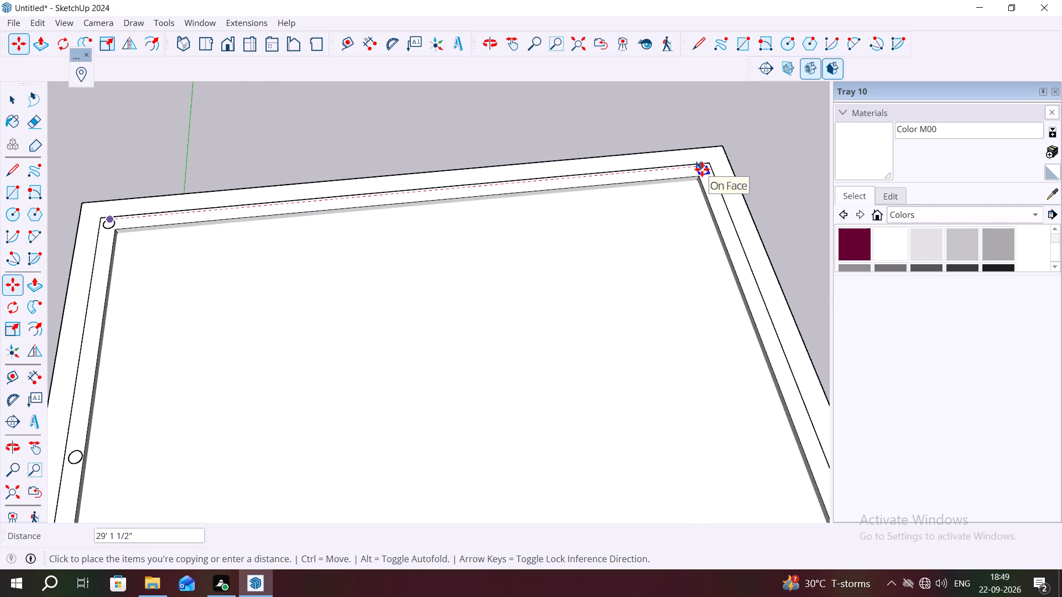
scroll(702, 169, up, 6)
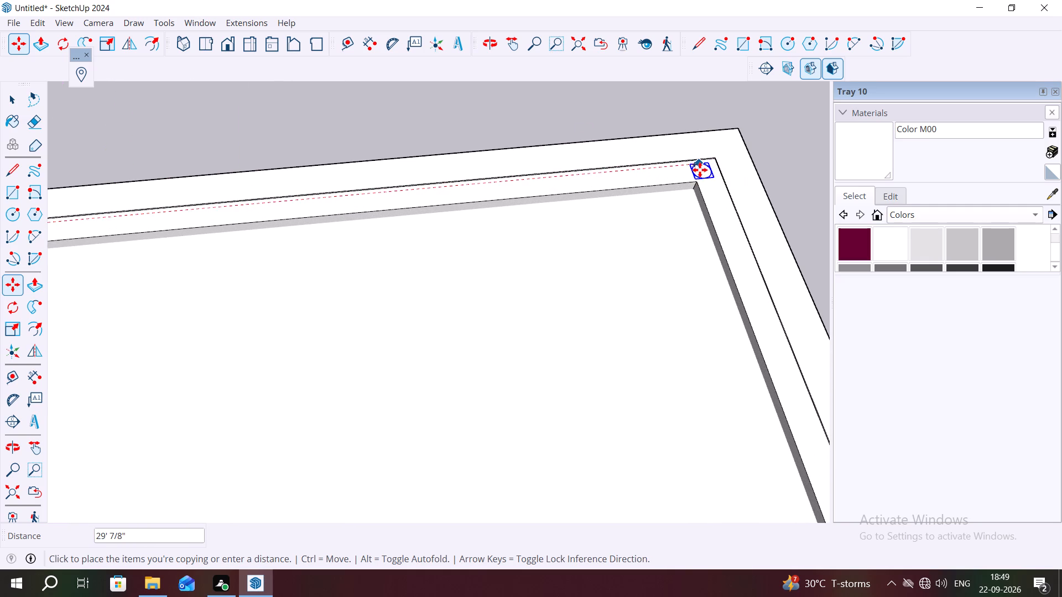
click(704, 167)
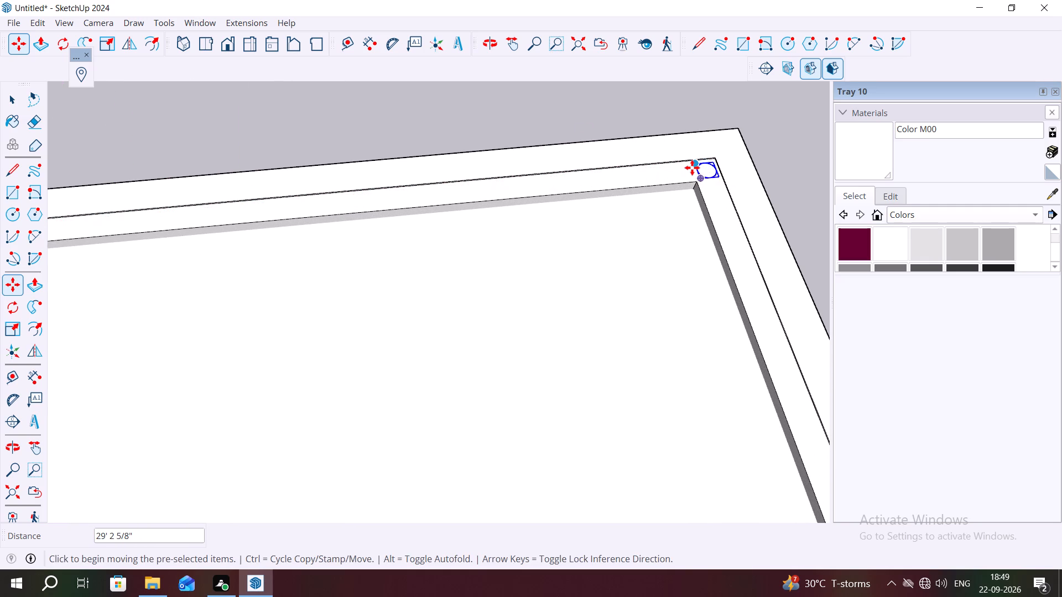
Divide the short end copy span into 4 equal spacings of the circle component.
key(4)
key(slash)
key(Return)
scroll(701, 101, down, 8)
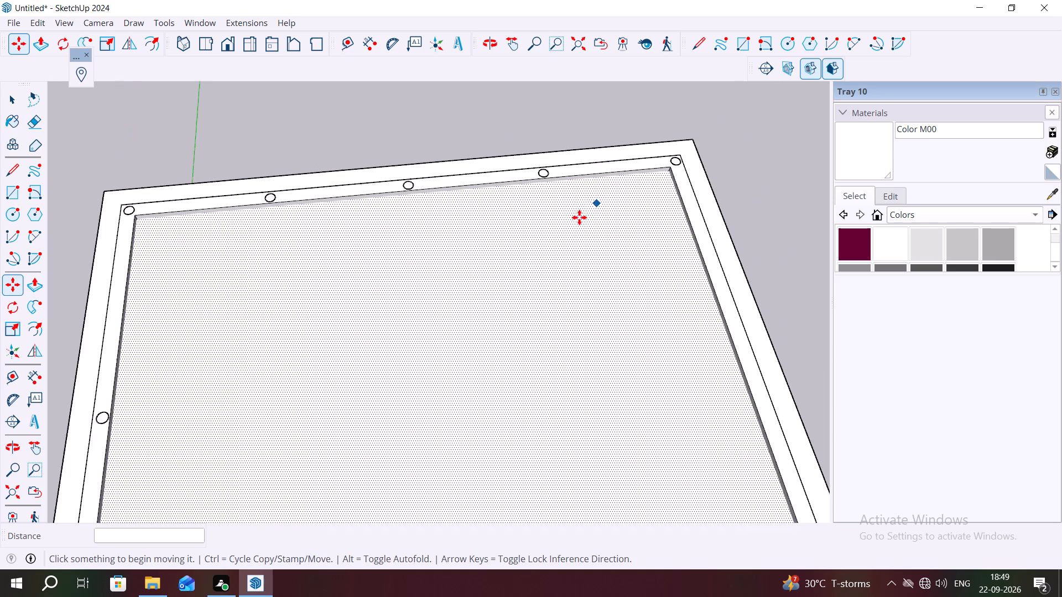
scroll(579, 217, down, 20)
scroll(621, 203, up, 6)
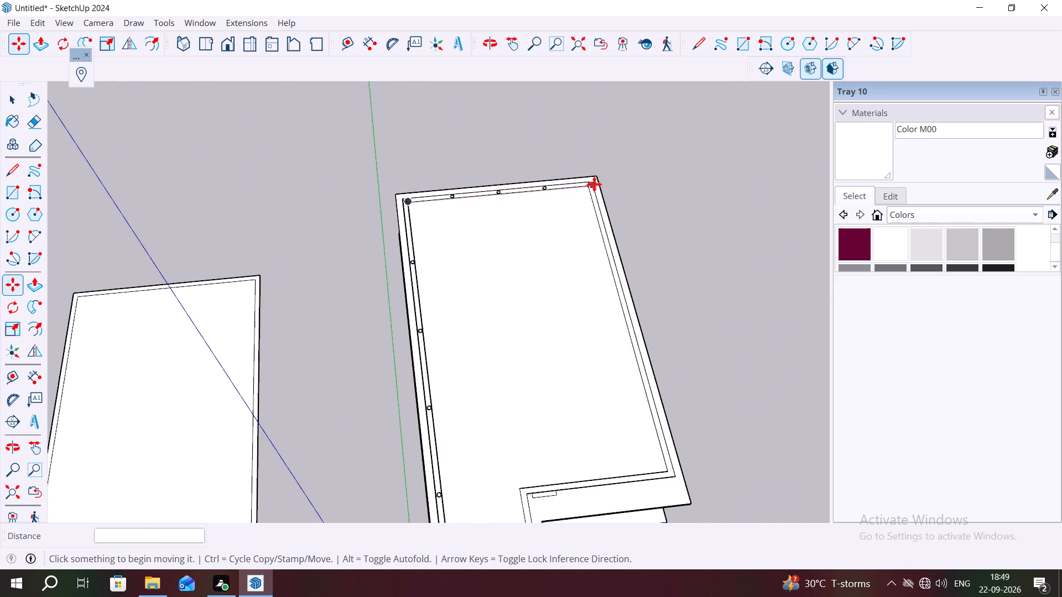
scroll(594, 184, up, 14)
key(Escape)
key(space)
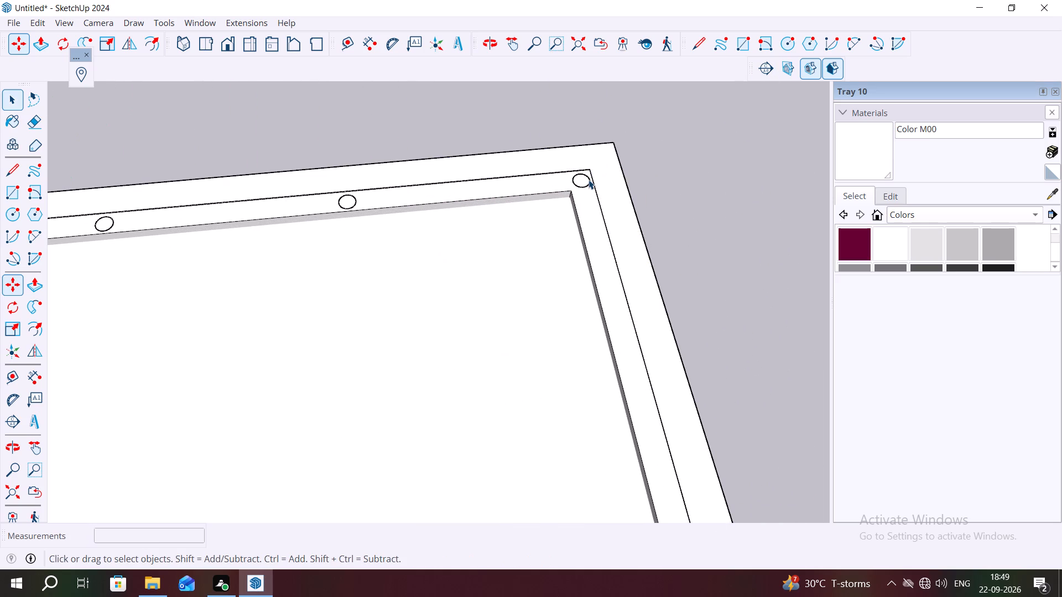
Copy the short end's corner circle component about 46' 4 1/2" along the long rim strip to the corner beside the notch.
double_click(589, 180)
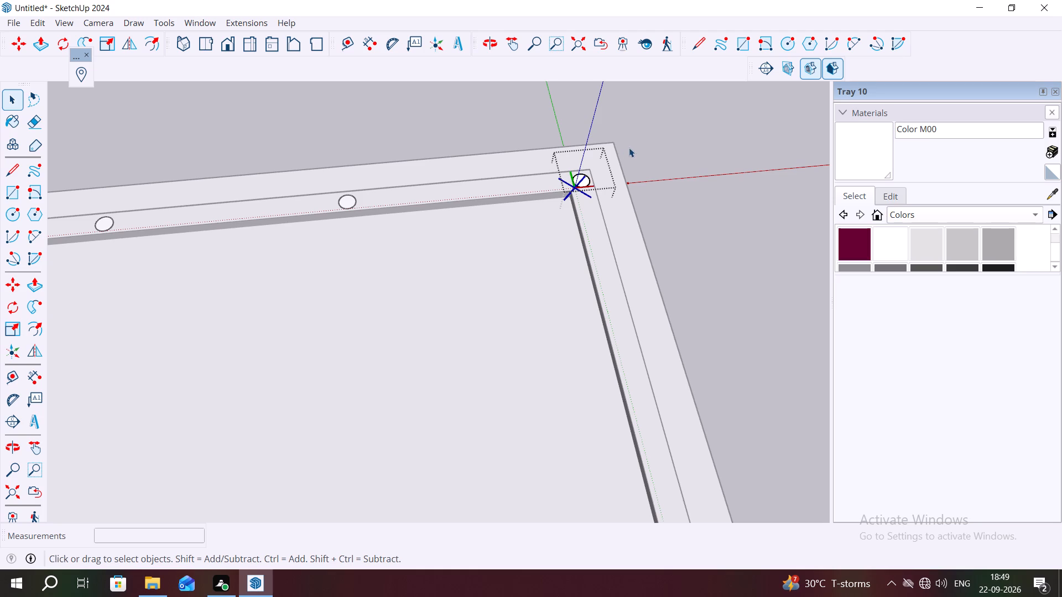
click(675, 125)
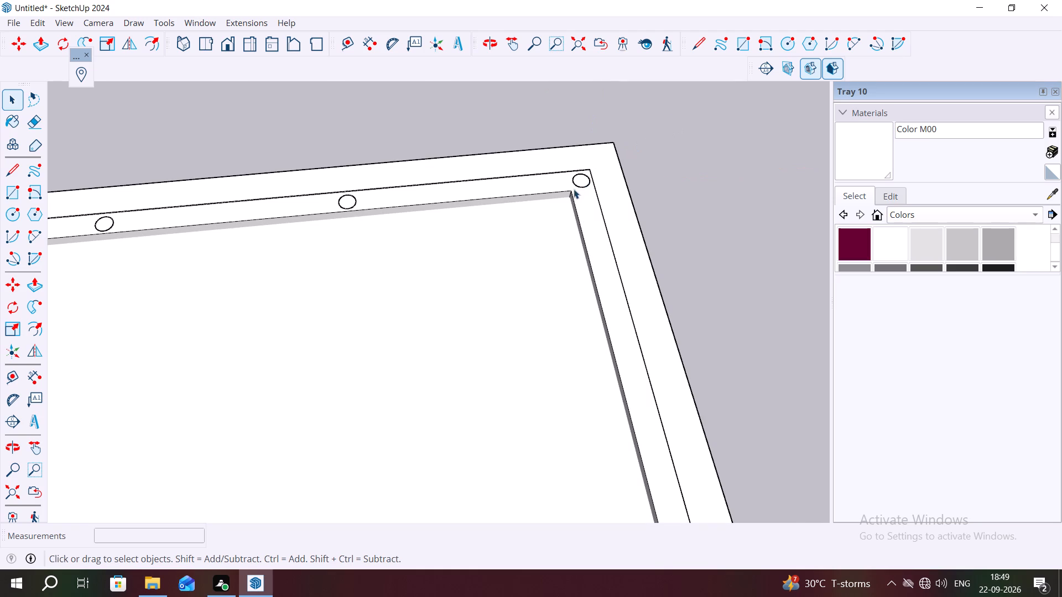
click(589, 182)
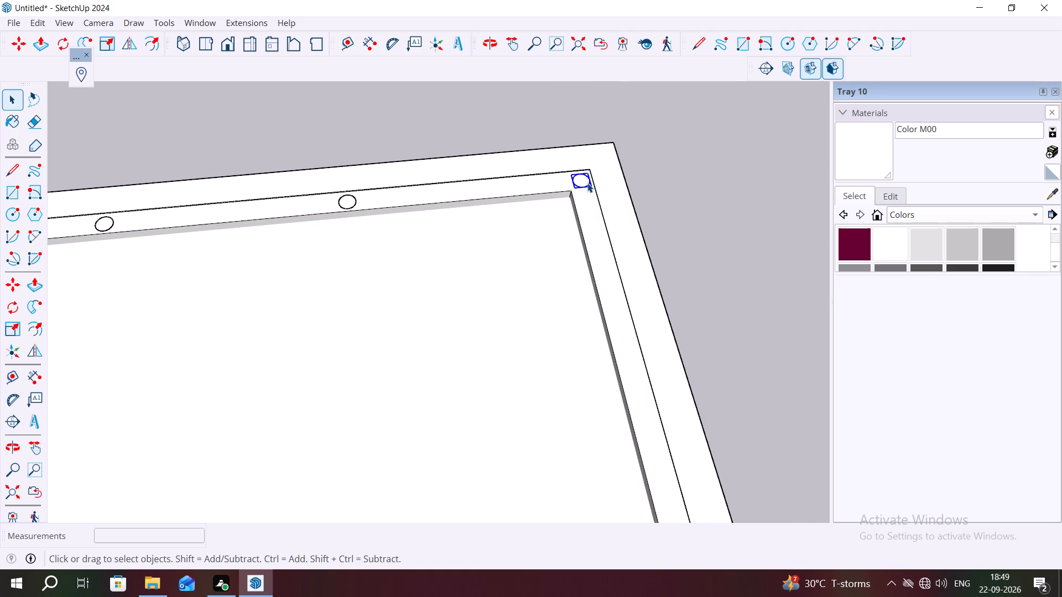
key(m)
click(587, 183)
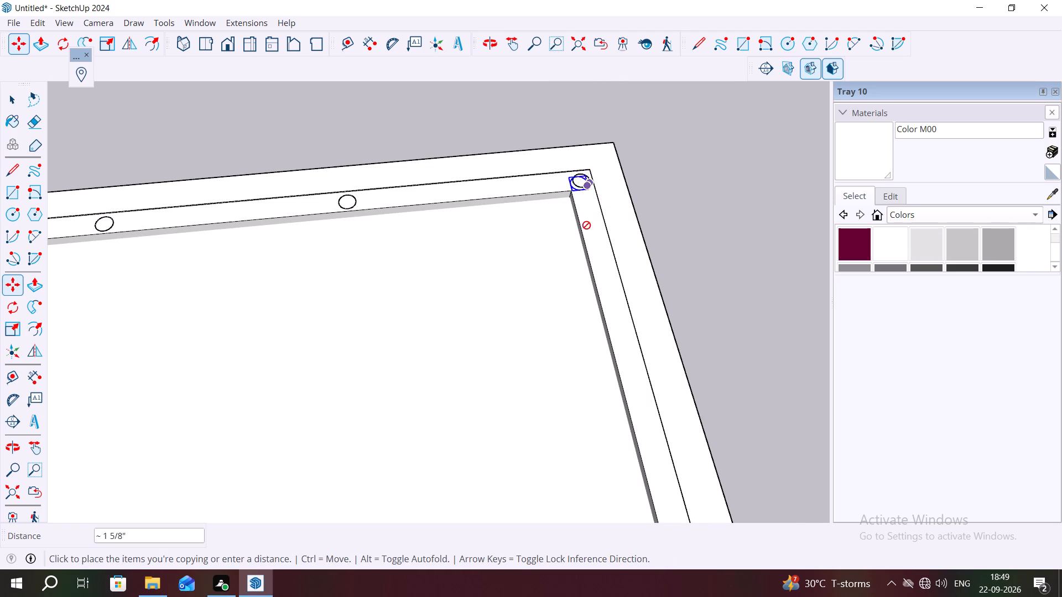
scroll(598, 224, down, 10)
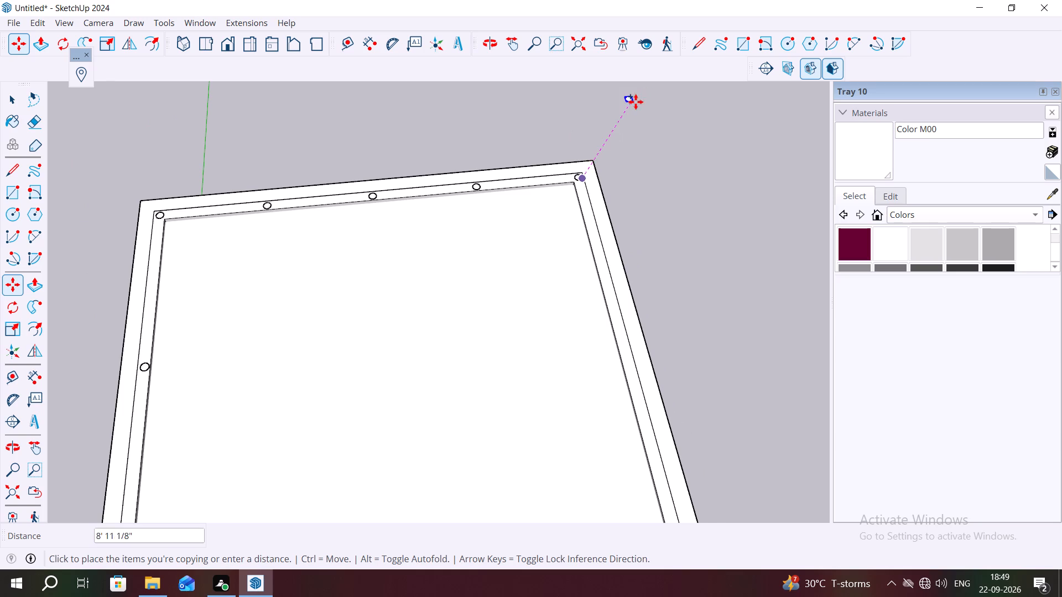
scroll(629, 79, down, 3)
scroll(630, 177, down, 11)
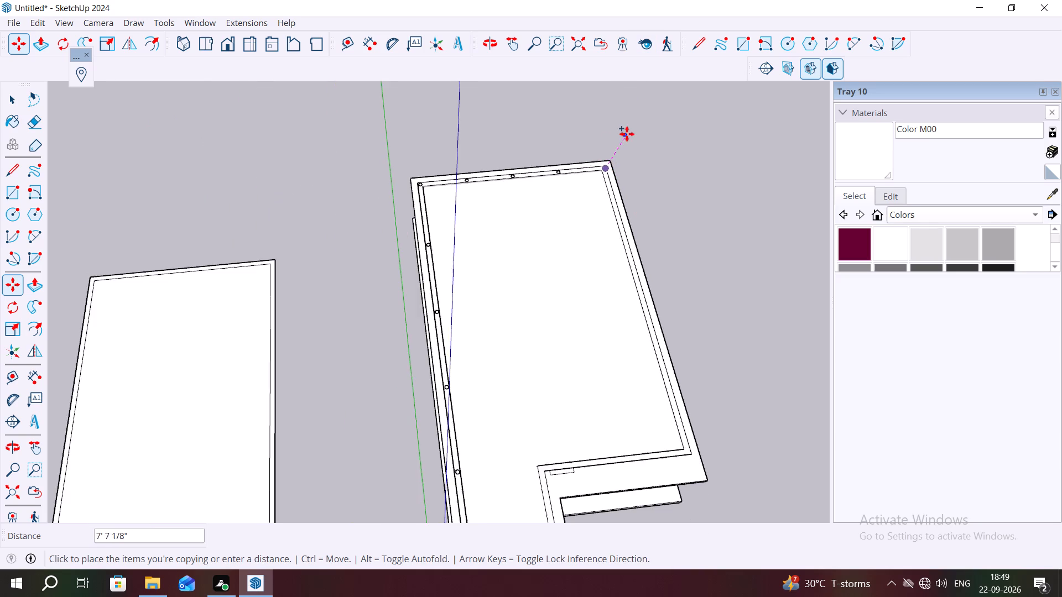
scroll(627, 134, down, 4)
scroll(675, 370, up, 4)
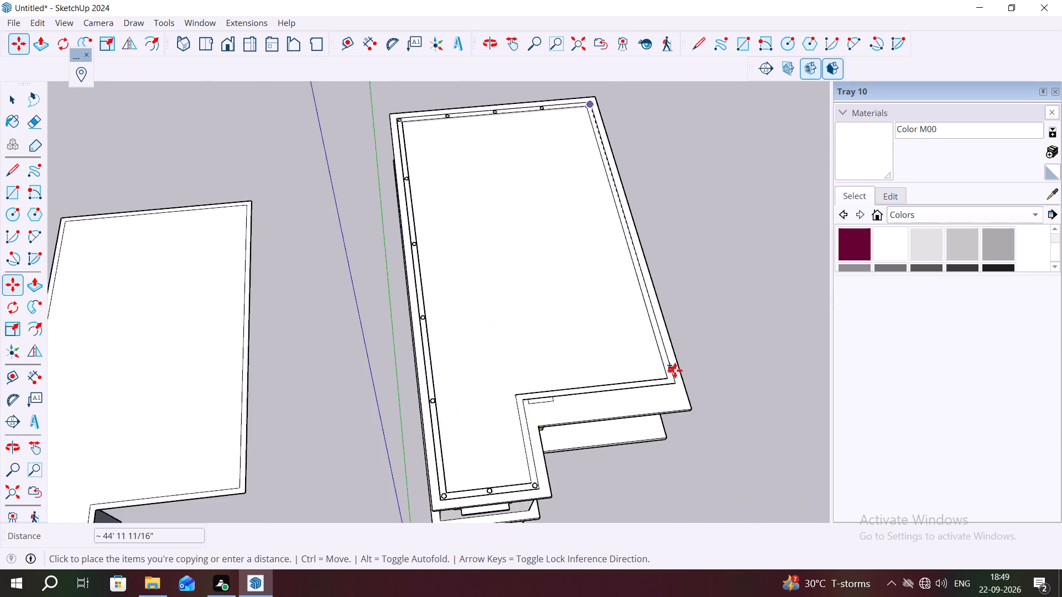
scroll(675, 370, up, 7)
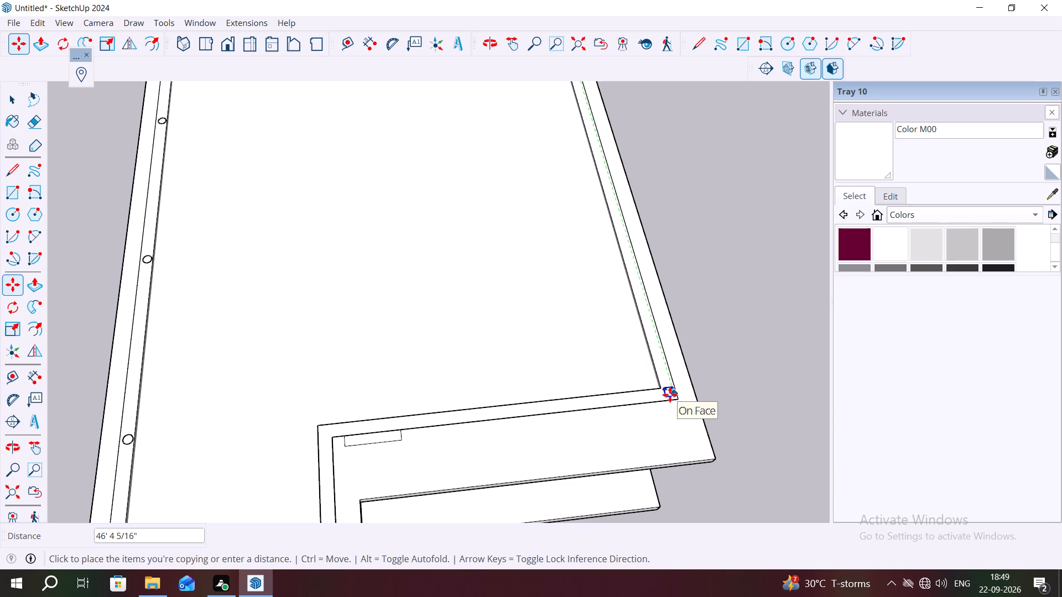
click(671, 395)
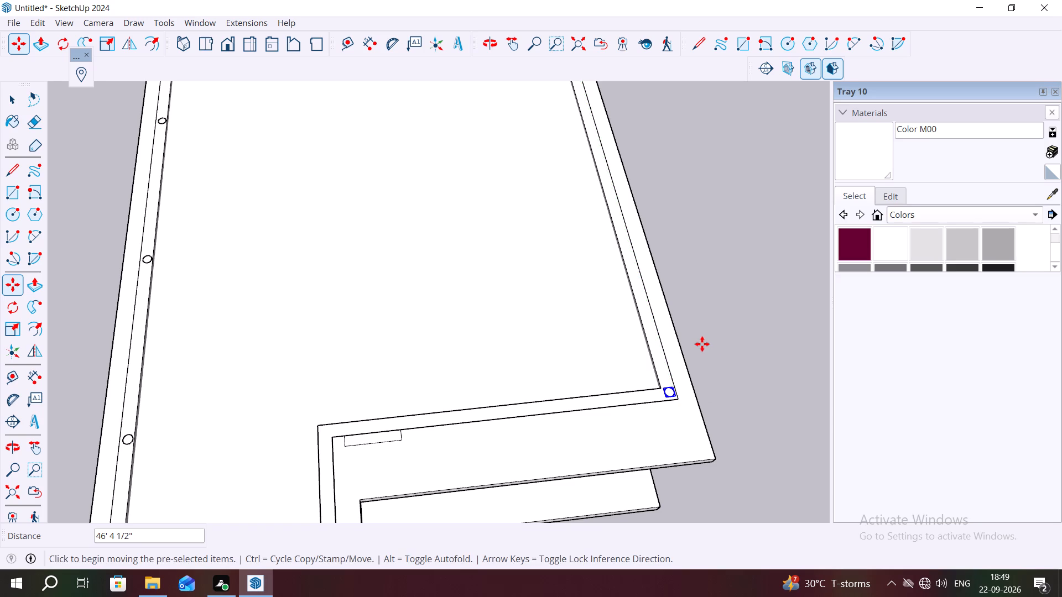
Divide the long side copy span into 4 equal spacings of the circle component.
key(4)
key(slash)
key(Return)
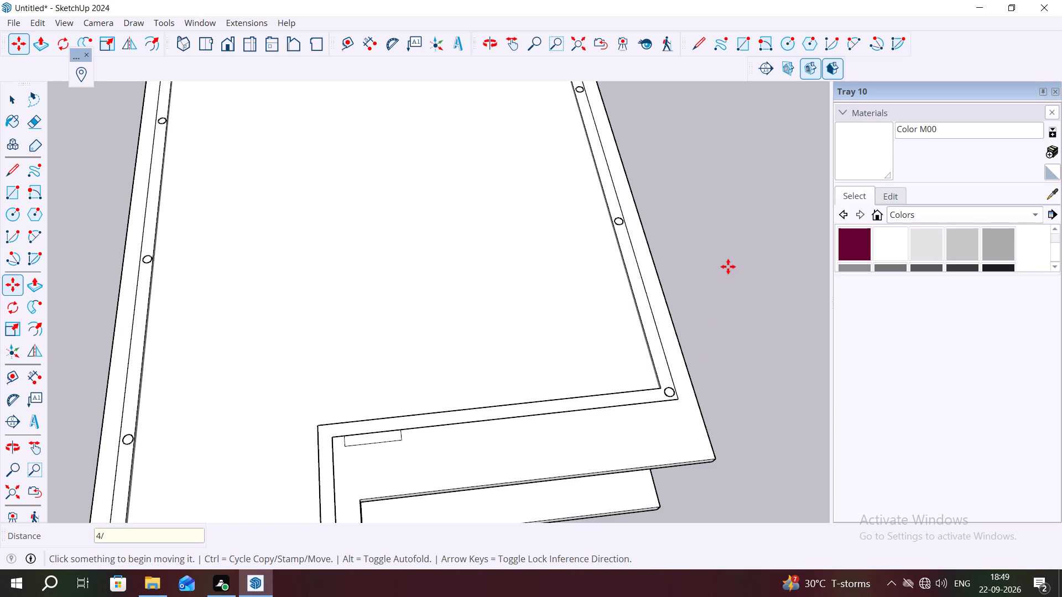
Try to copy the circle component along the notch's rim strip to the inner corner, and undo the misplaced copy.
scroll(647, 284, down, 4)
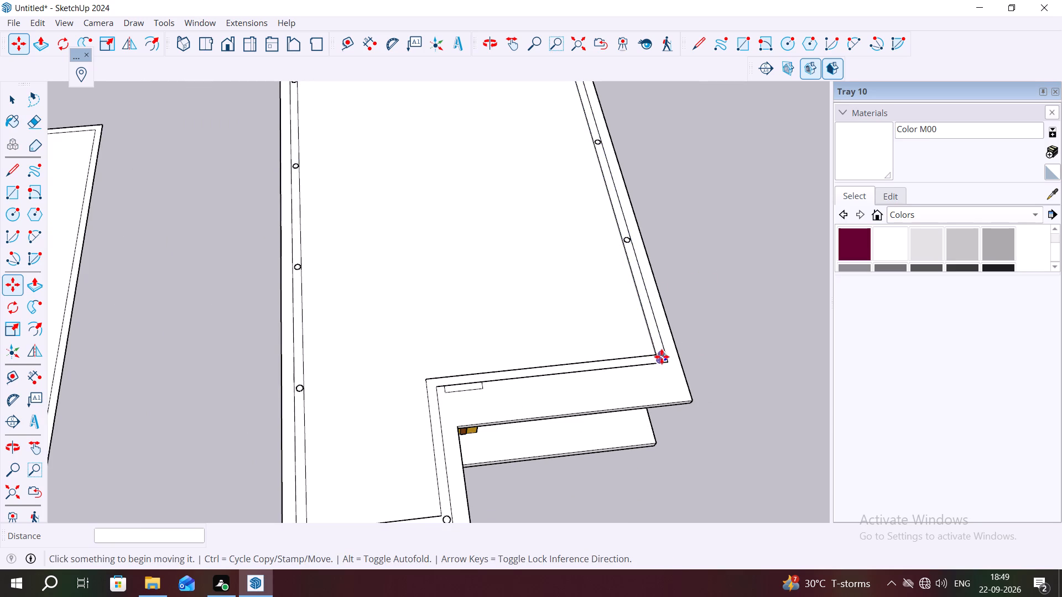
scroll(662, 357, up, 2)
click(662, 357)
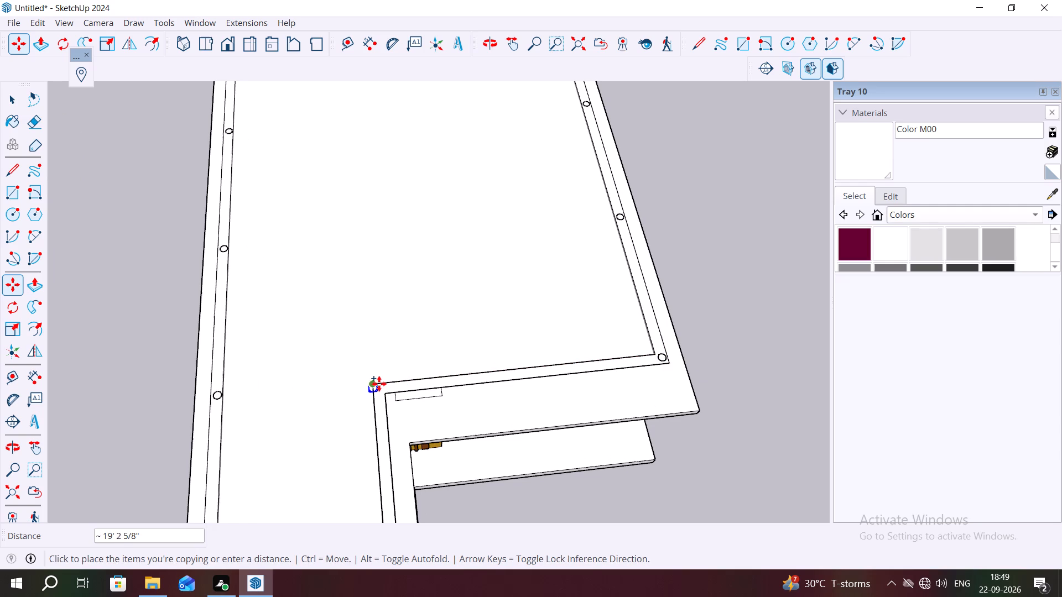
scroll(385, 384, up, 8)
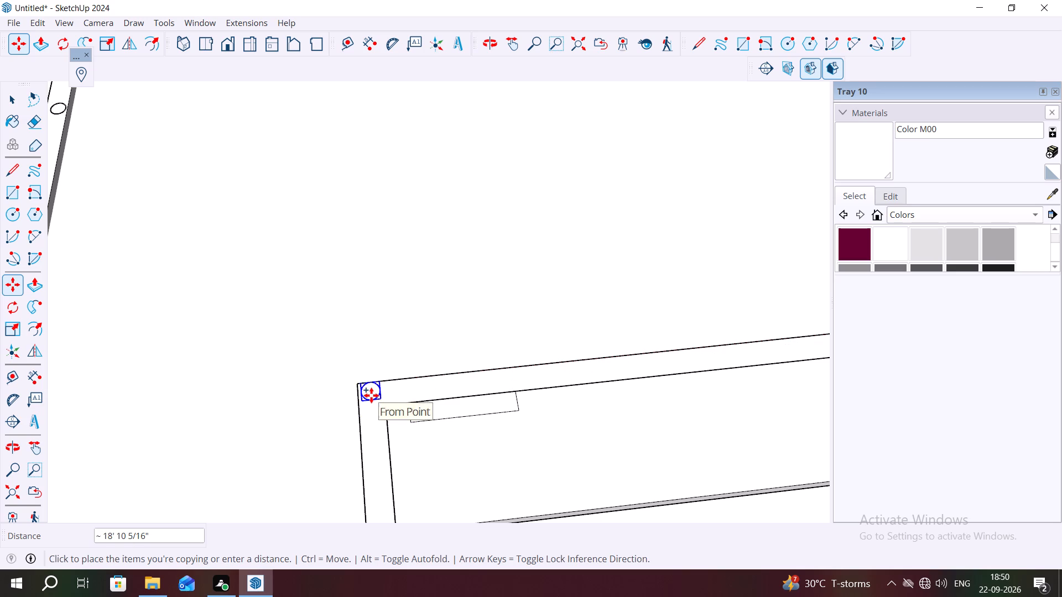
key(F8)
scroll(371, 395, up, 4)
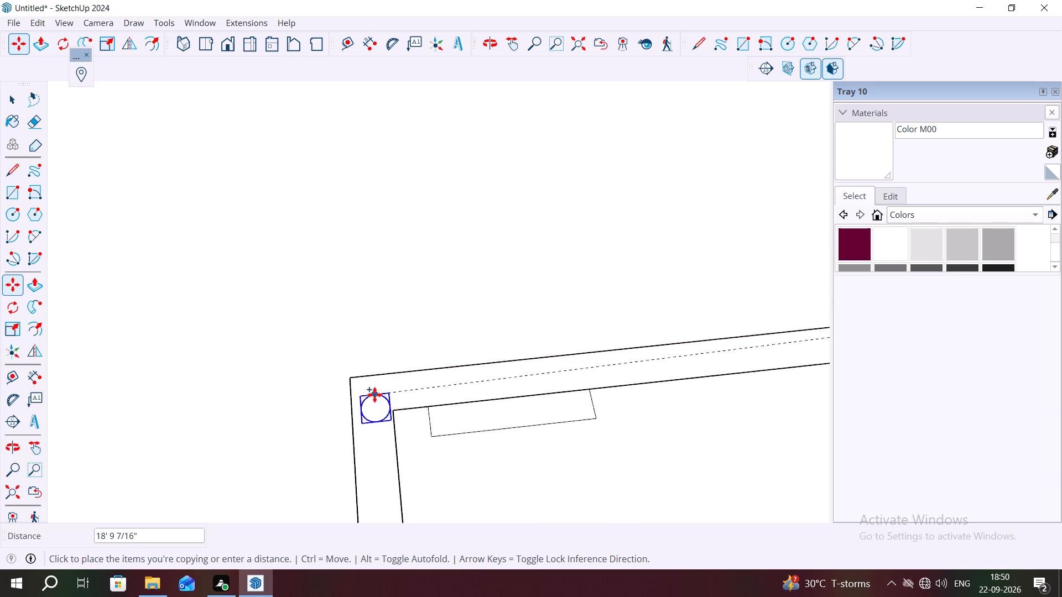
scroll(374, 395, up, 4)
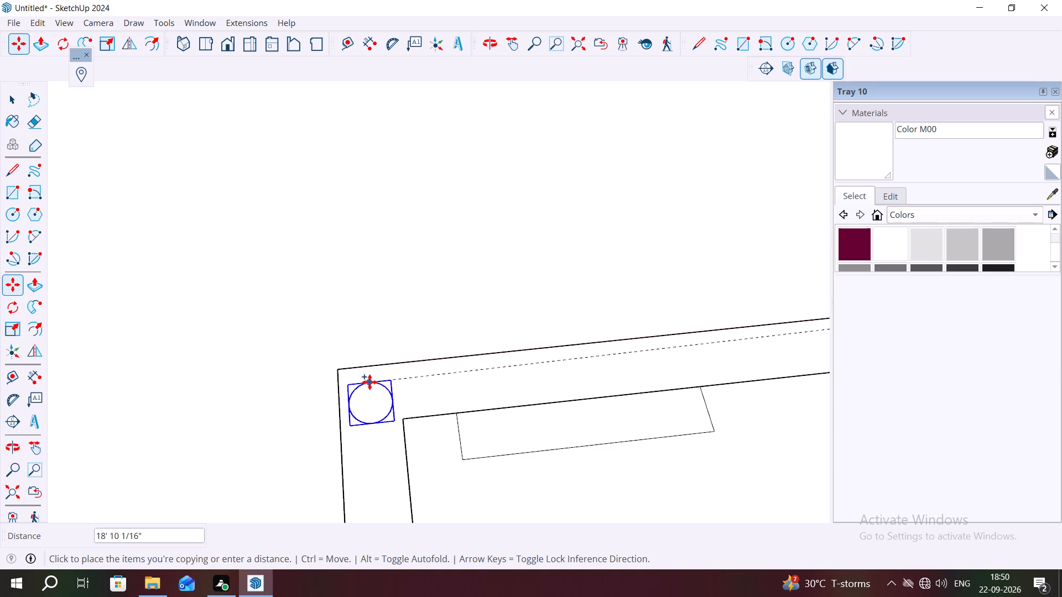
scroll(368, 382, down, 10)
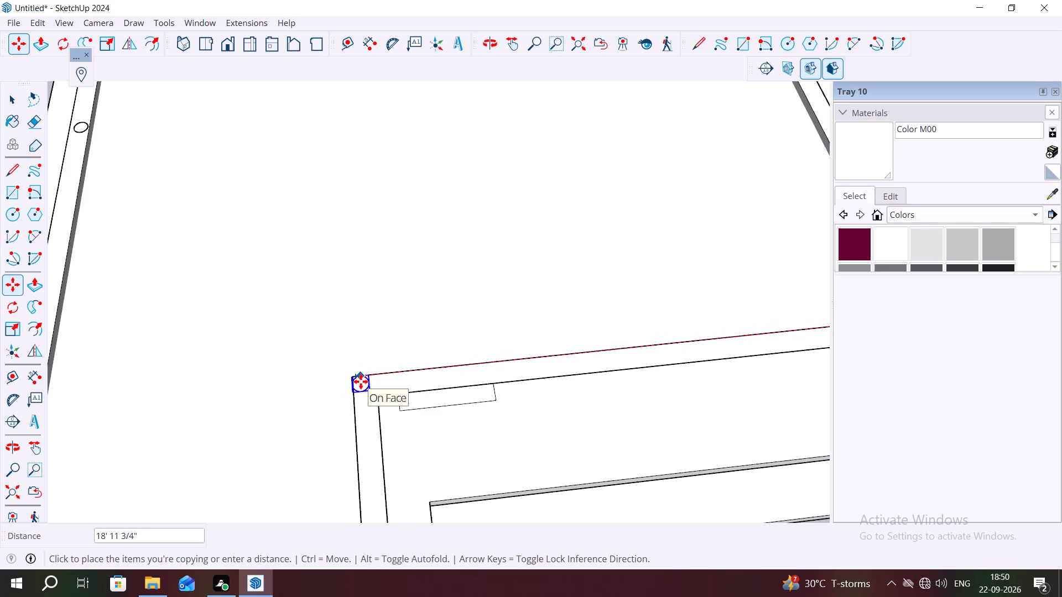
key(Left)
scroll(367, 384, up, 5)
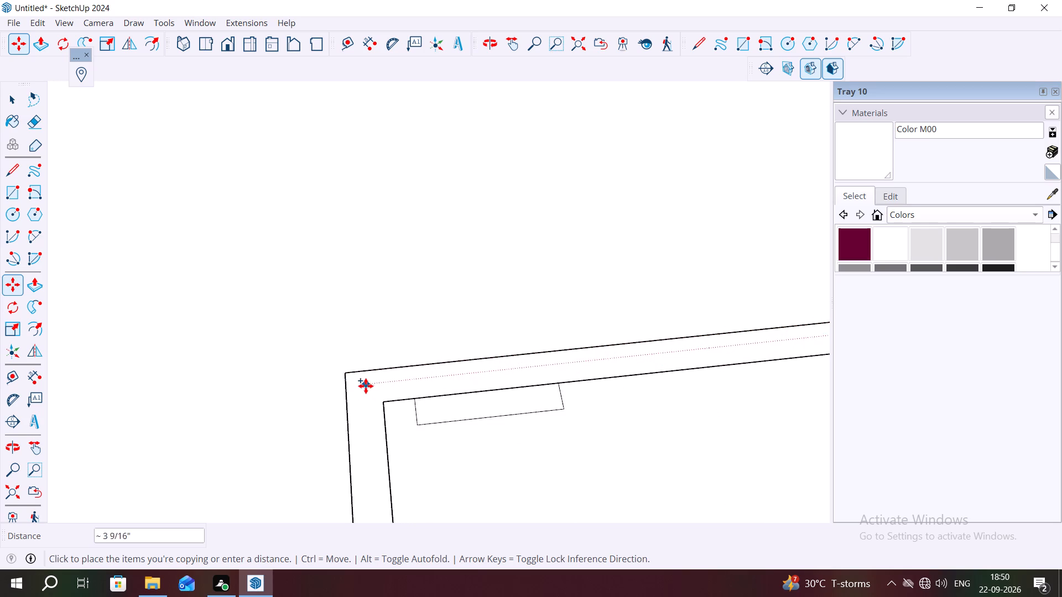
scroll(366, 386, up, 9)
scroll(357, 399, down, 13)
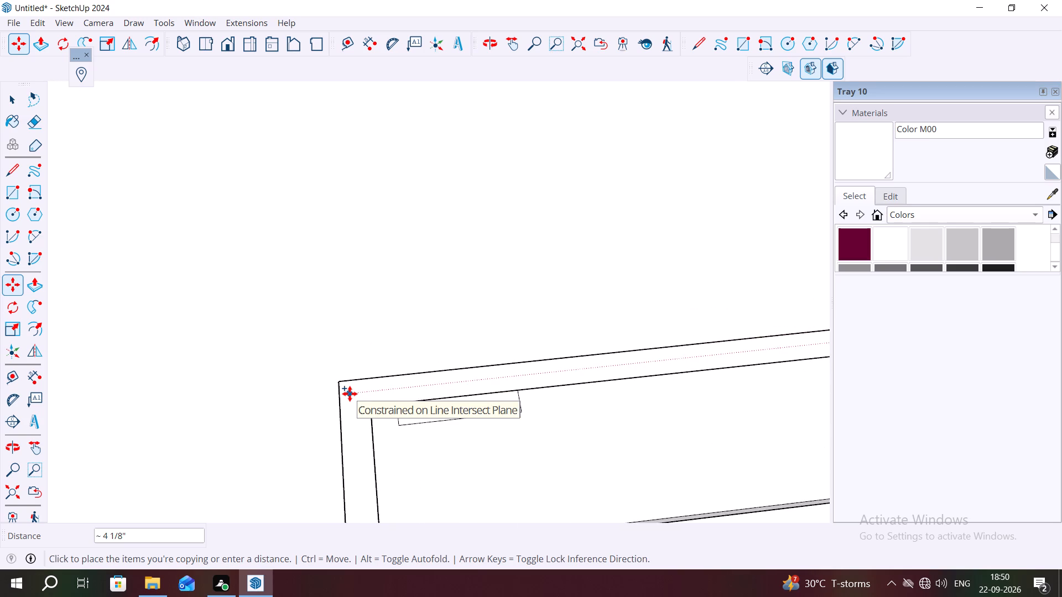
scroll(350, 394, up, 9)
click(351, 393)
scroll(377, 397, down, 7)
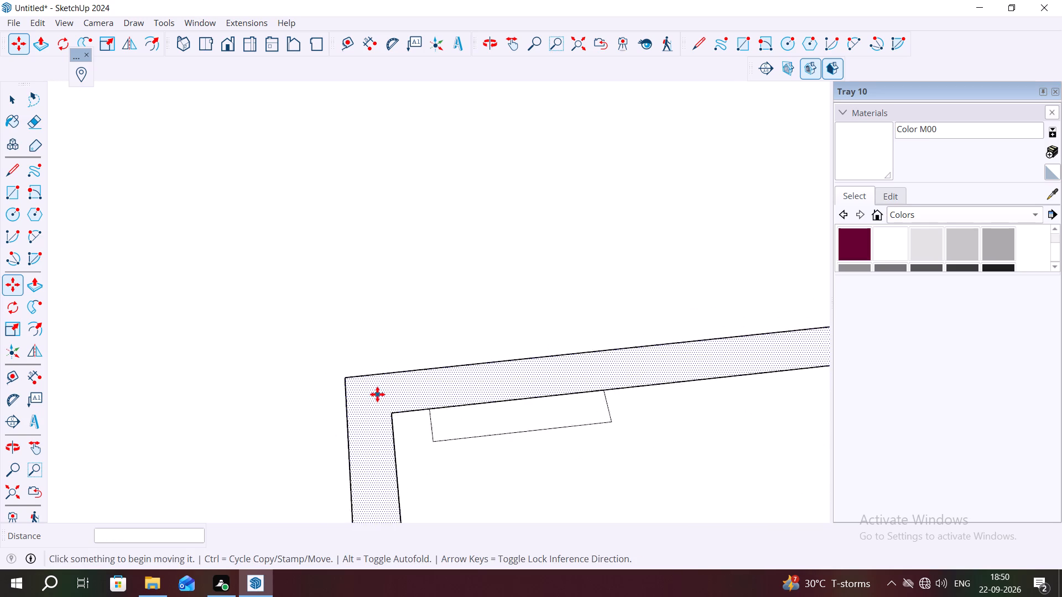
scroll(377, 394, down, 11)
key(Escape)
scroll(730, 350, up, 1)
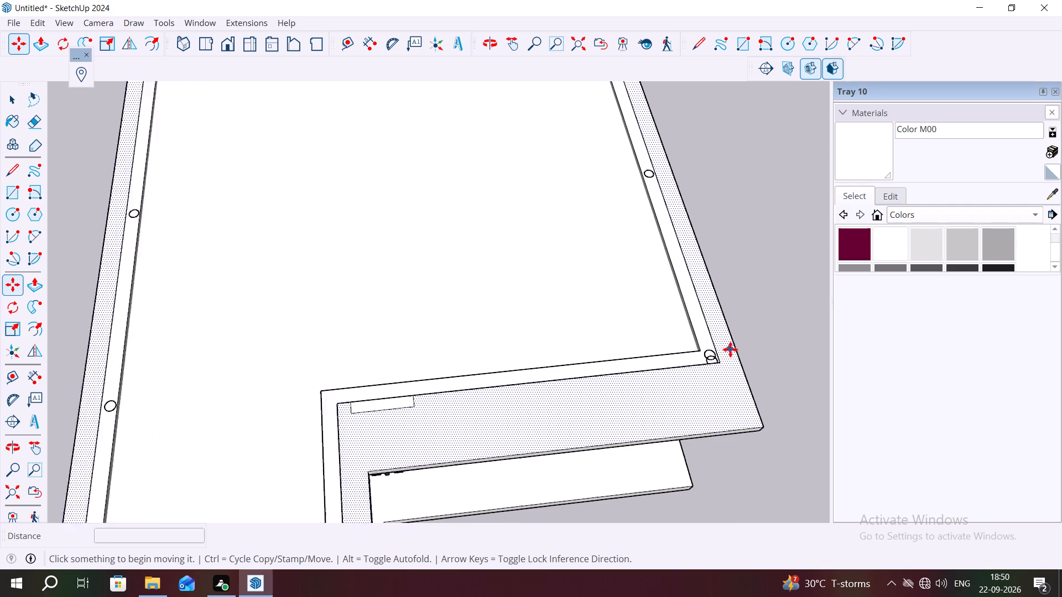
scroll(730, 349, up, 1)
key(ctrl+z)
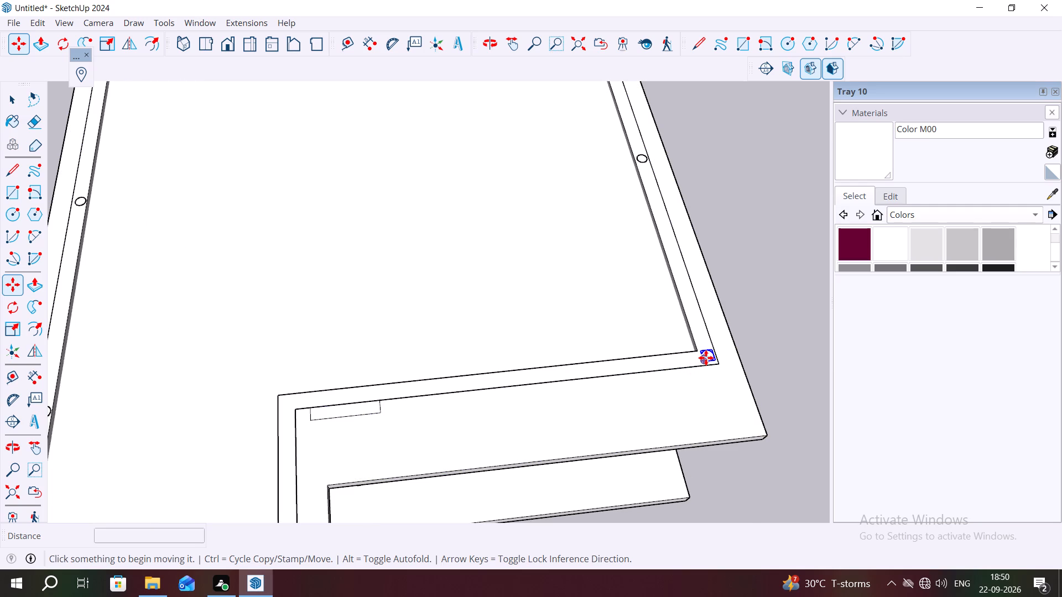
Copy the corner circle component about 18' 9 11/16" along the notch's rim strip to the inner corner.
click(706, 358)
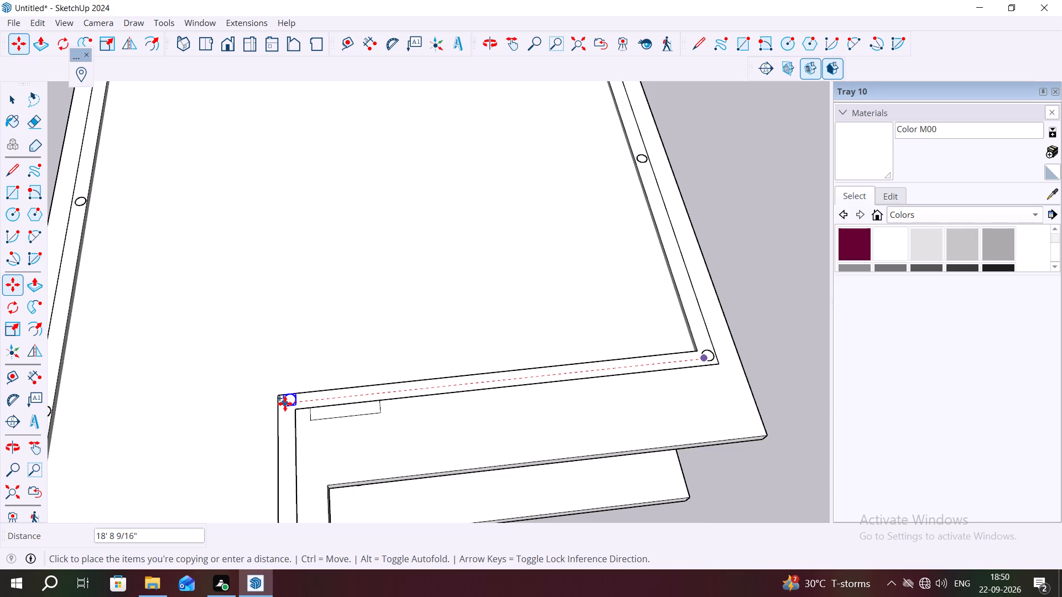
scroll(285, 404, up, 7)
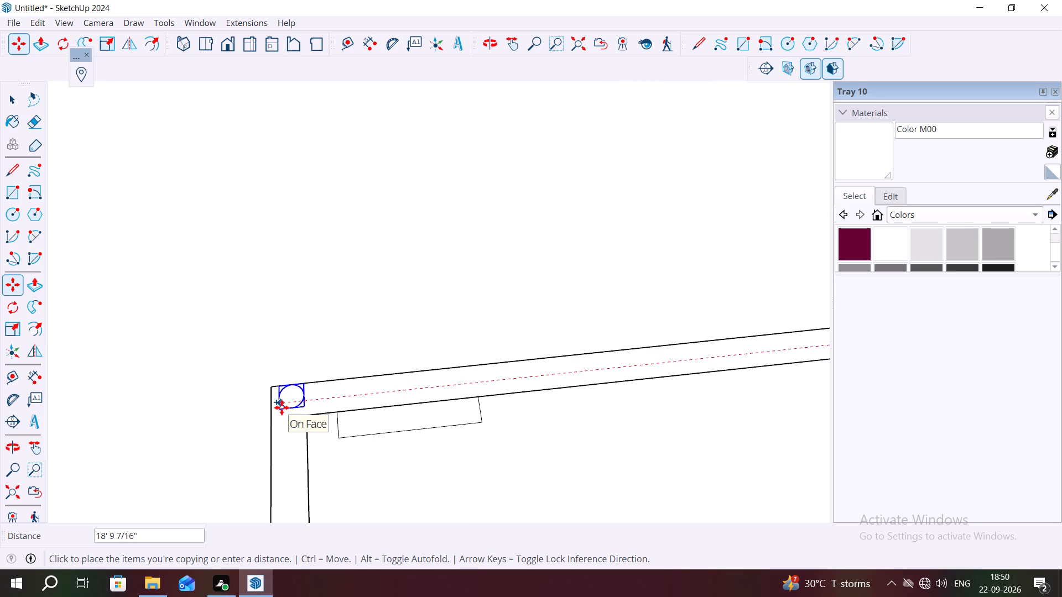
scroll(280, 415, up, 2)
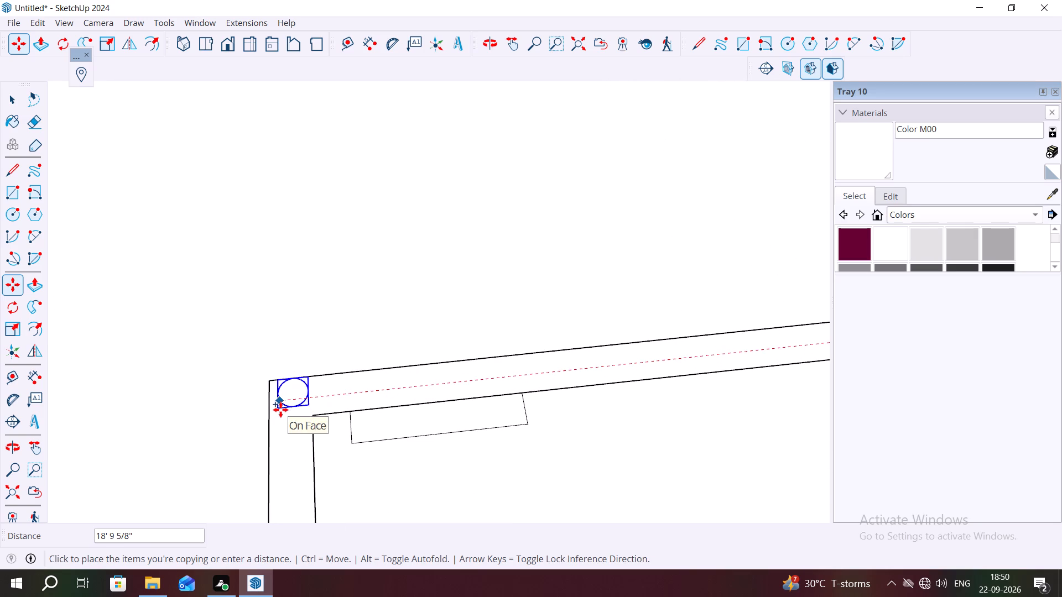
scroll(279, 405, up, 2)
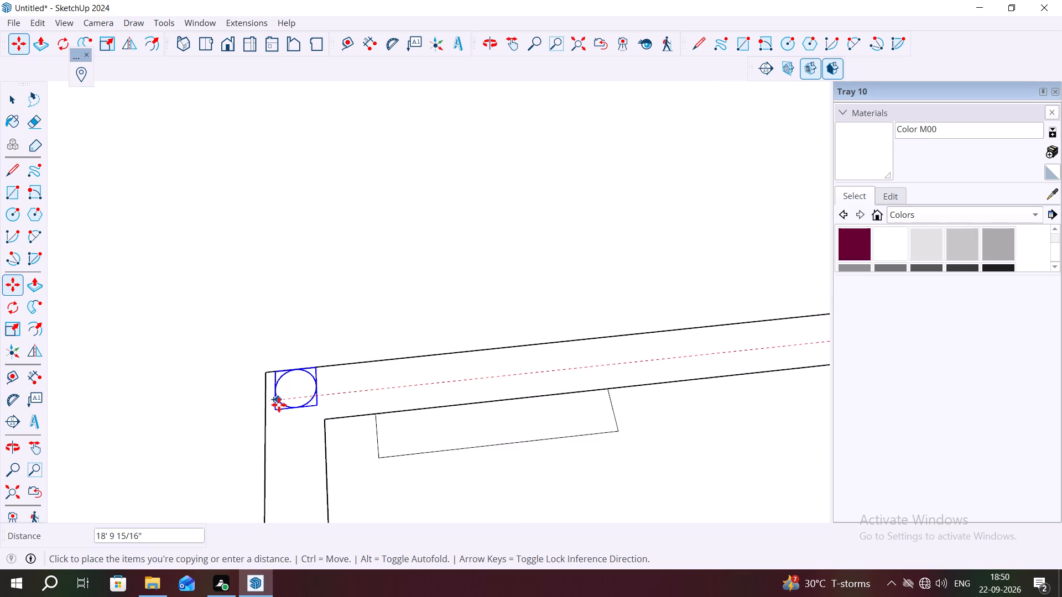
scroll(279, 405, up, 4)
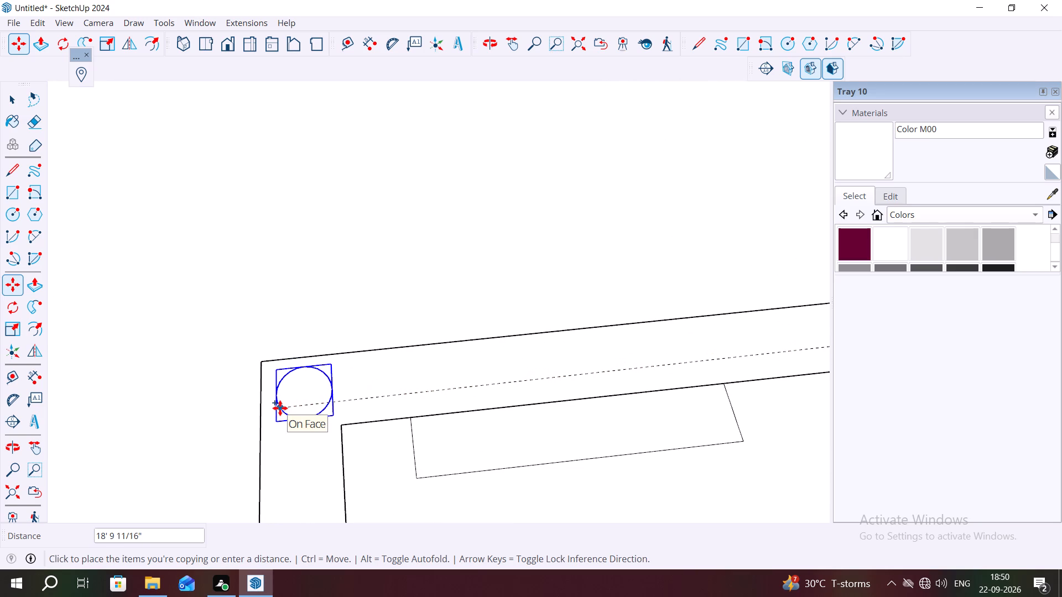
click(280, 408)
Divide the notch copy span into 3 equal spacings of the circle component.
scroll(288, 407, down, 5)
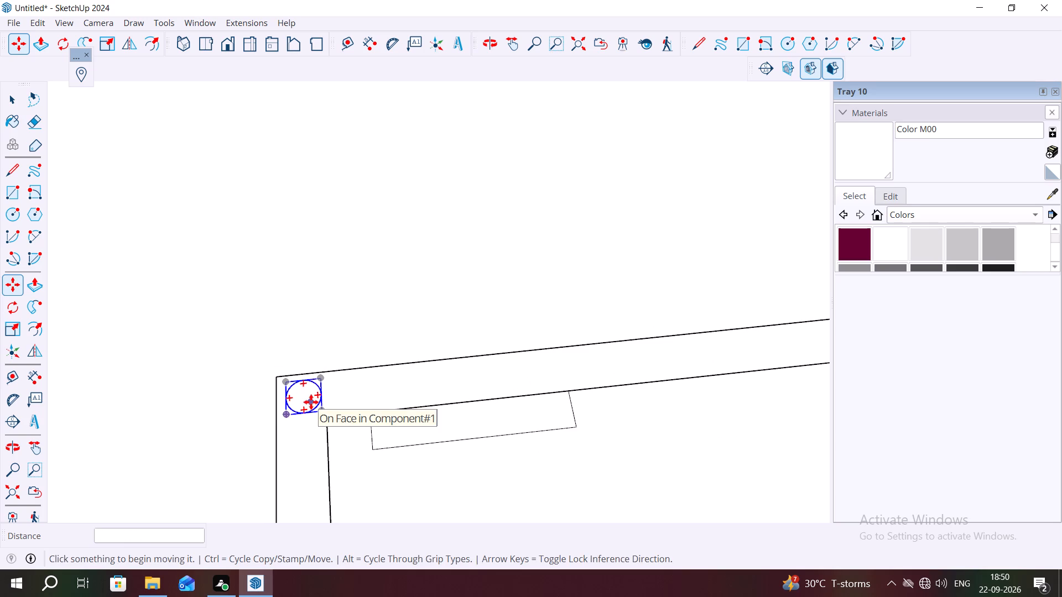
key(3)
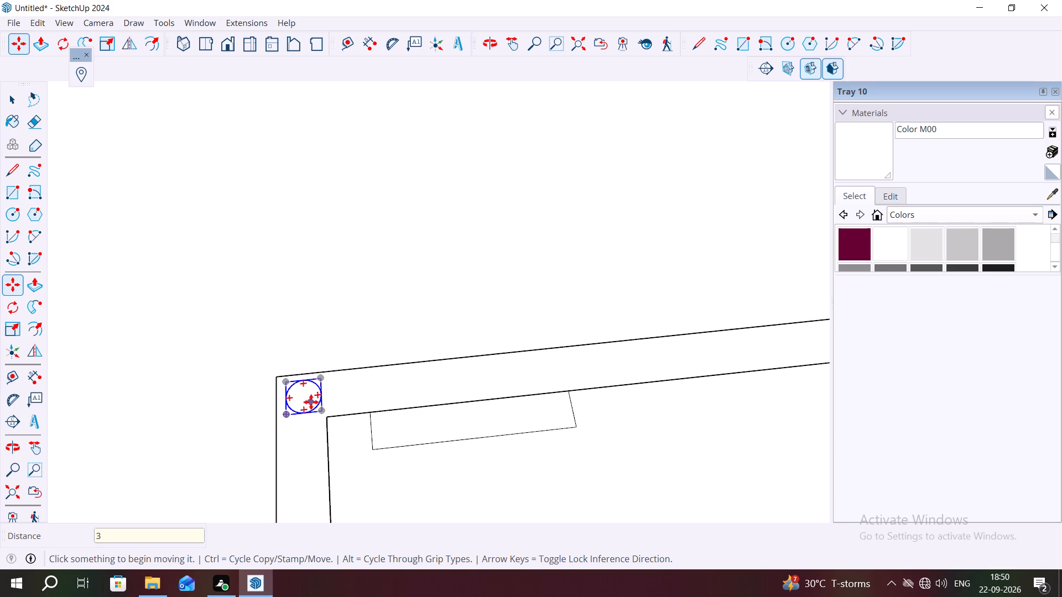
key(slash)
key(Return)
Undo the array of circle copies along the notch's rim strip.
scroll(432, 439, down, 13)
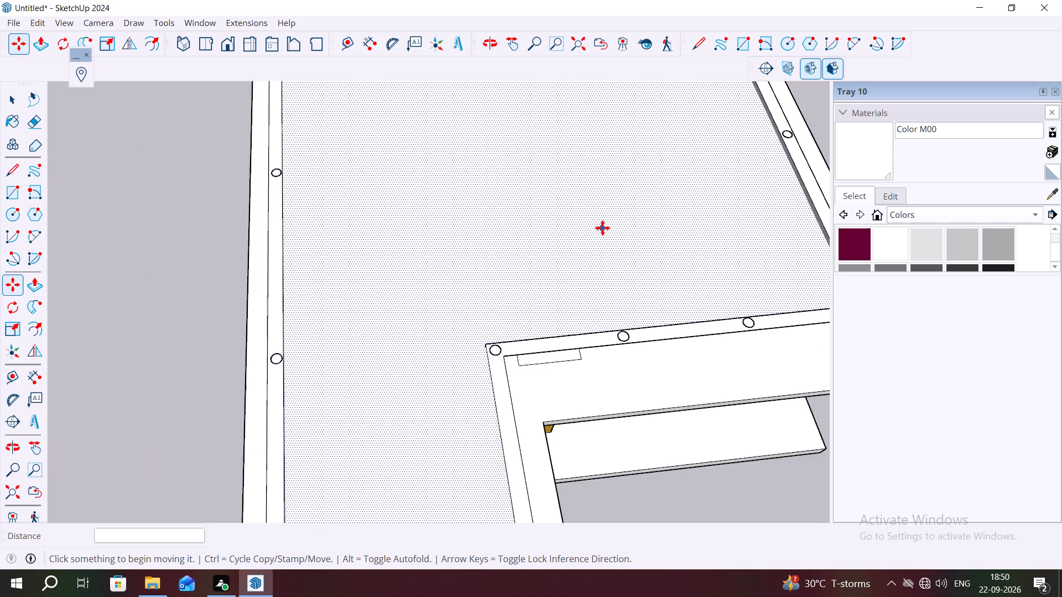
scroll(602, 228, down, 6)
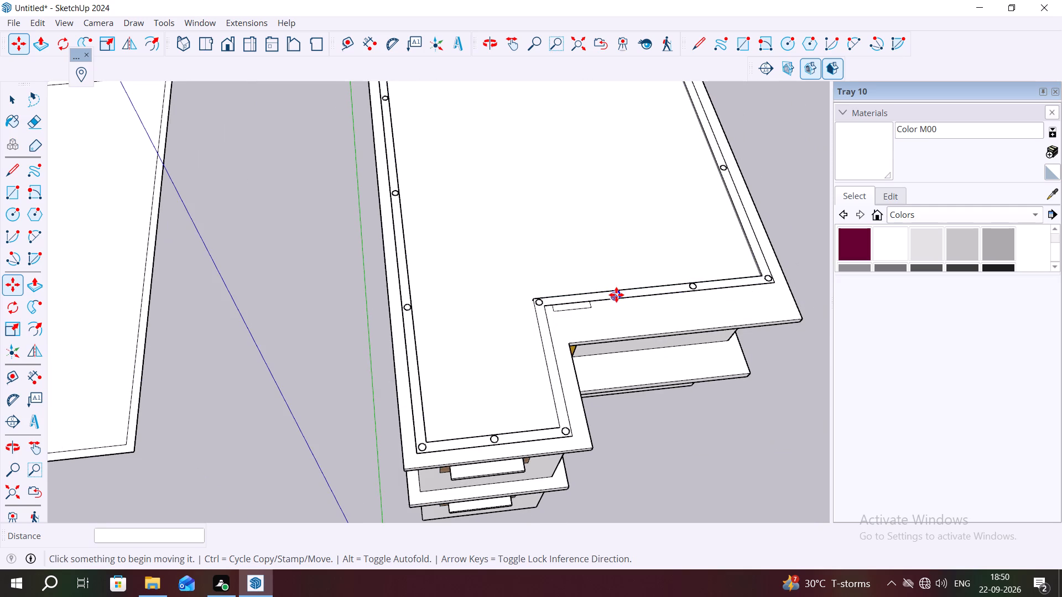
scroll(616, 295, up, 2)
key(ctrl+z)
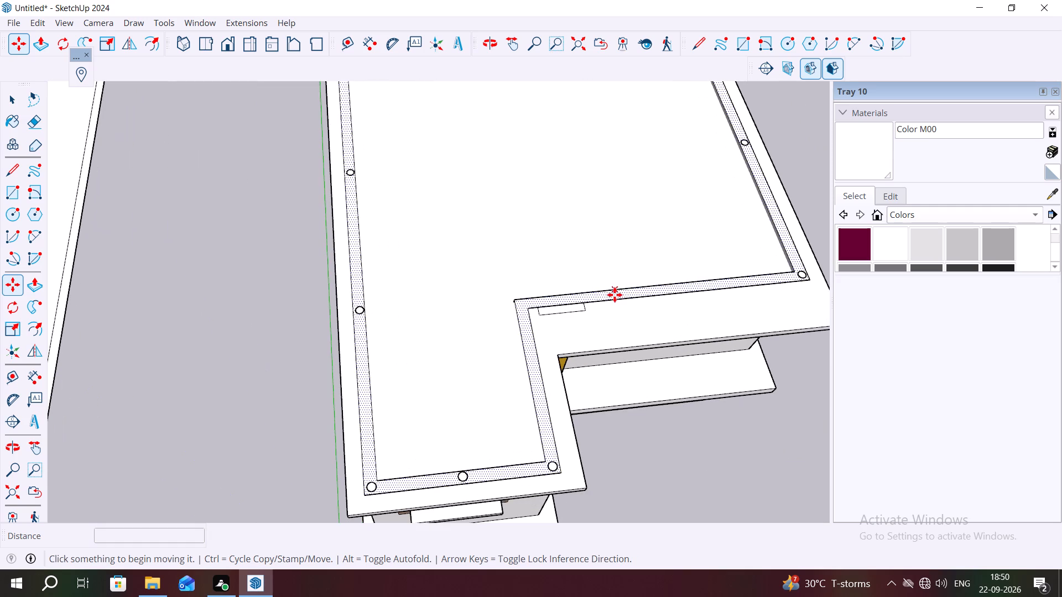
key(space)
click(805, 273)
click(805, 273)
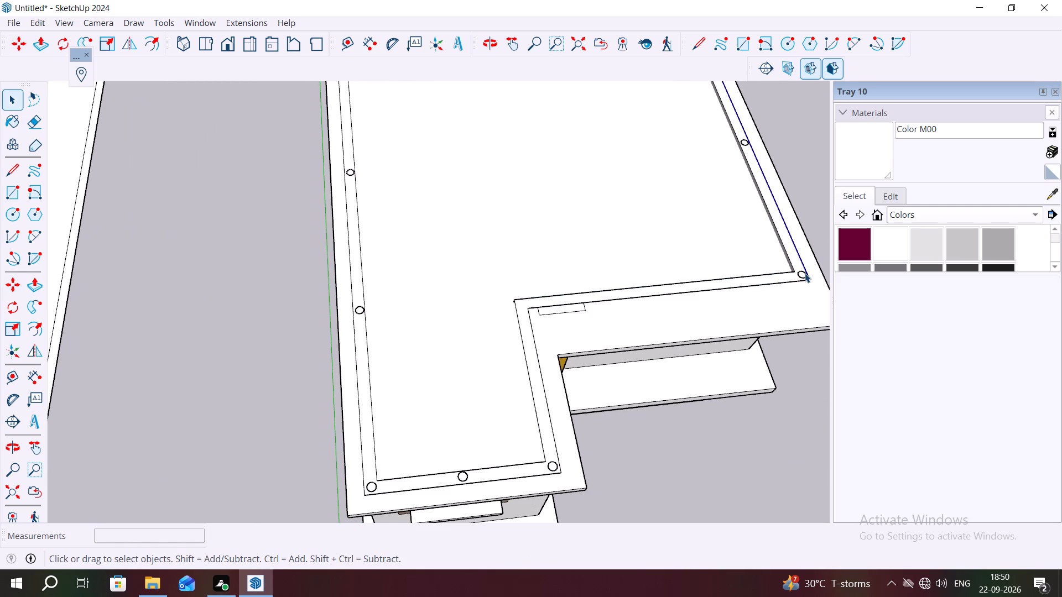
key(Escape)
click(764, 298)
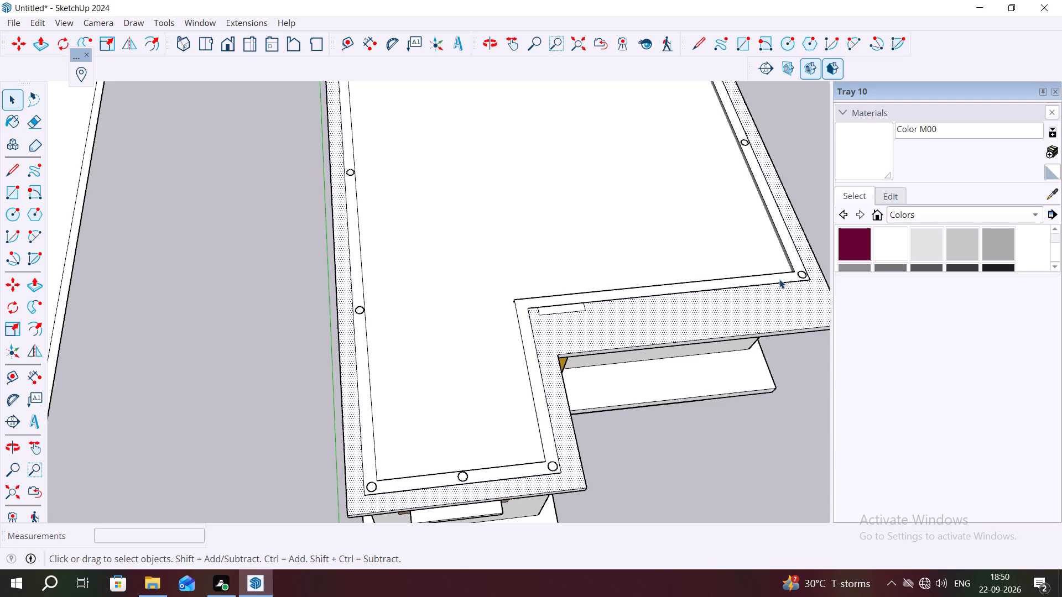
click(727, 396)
Copy the corner circle component about 18' 7 7/8" along the notch's rim strip to the inner corner, divided into 2 equal spacings.
scroll(811, 269, up, 5)
click(790, 286)
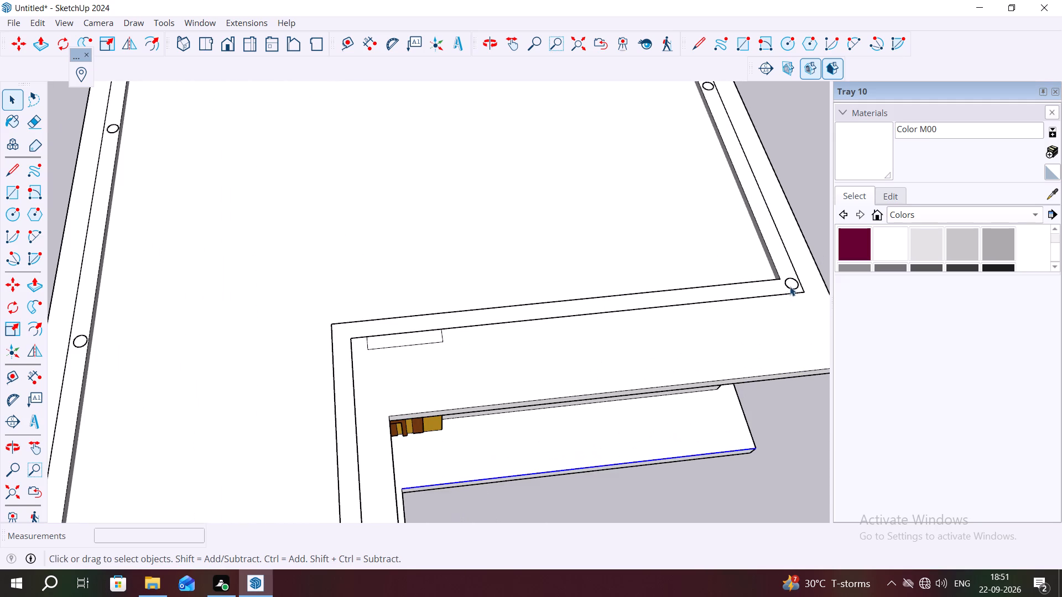
key(m)
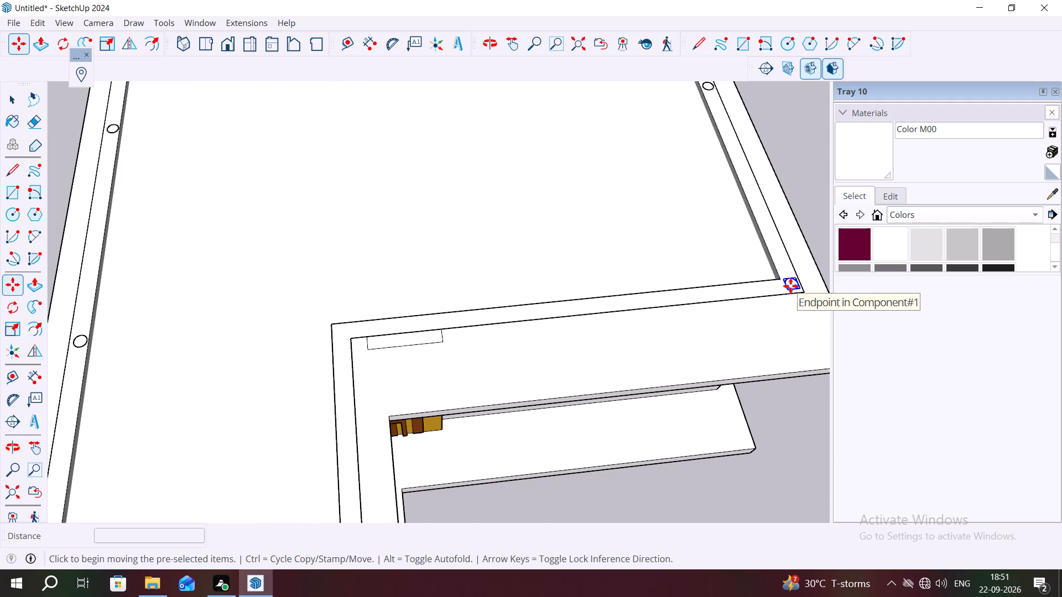
click(790, 286)
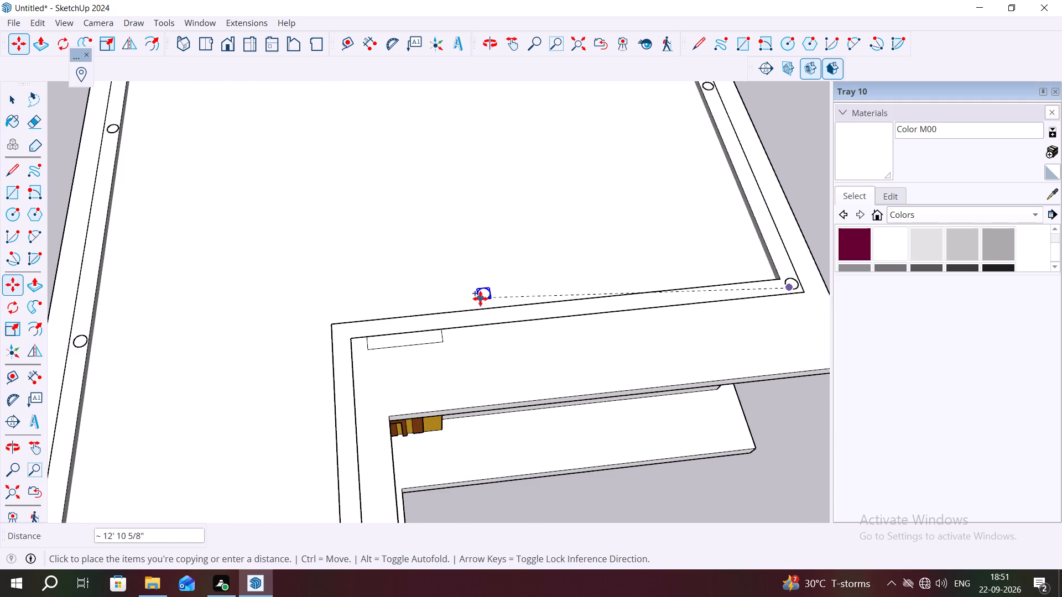
scroll(338, 334, up, 3)
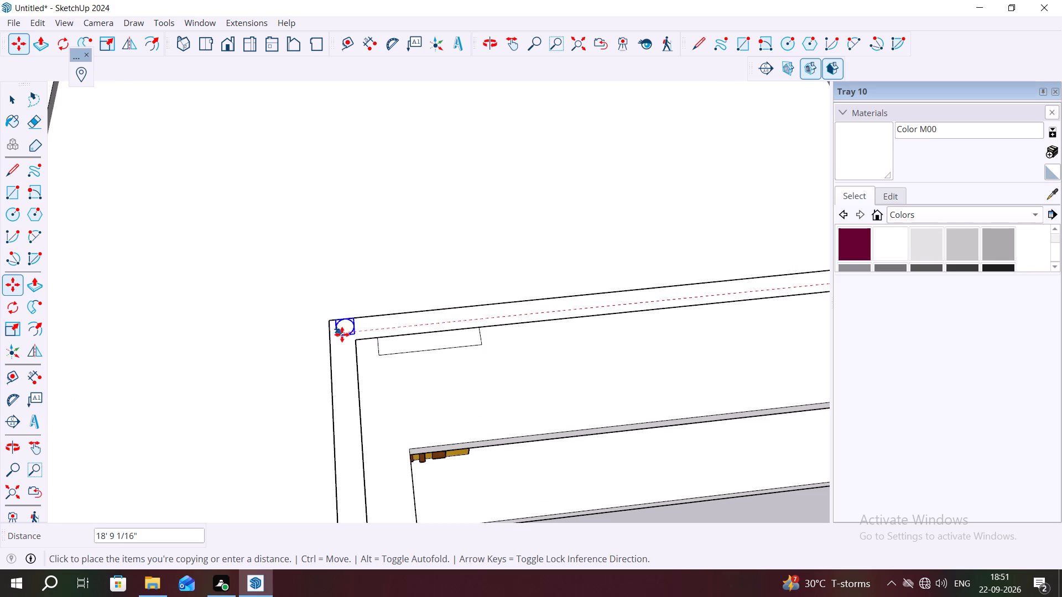
click(343, 334)
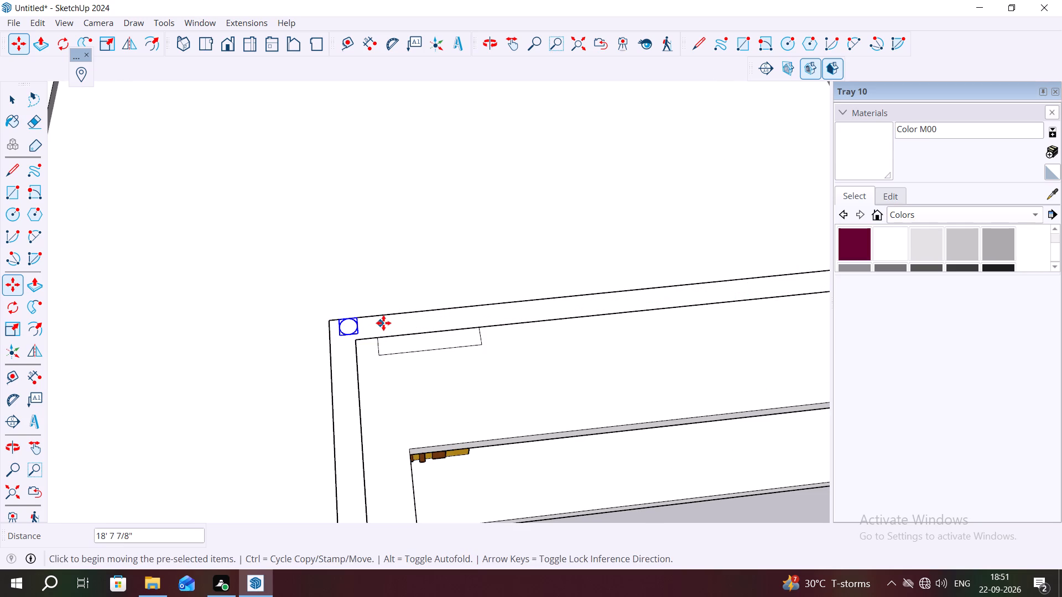
key(2)
key(slash)
key(Return)
scroll(232, 336, down, 3)
scroll(325, 335, down, 5)
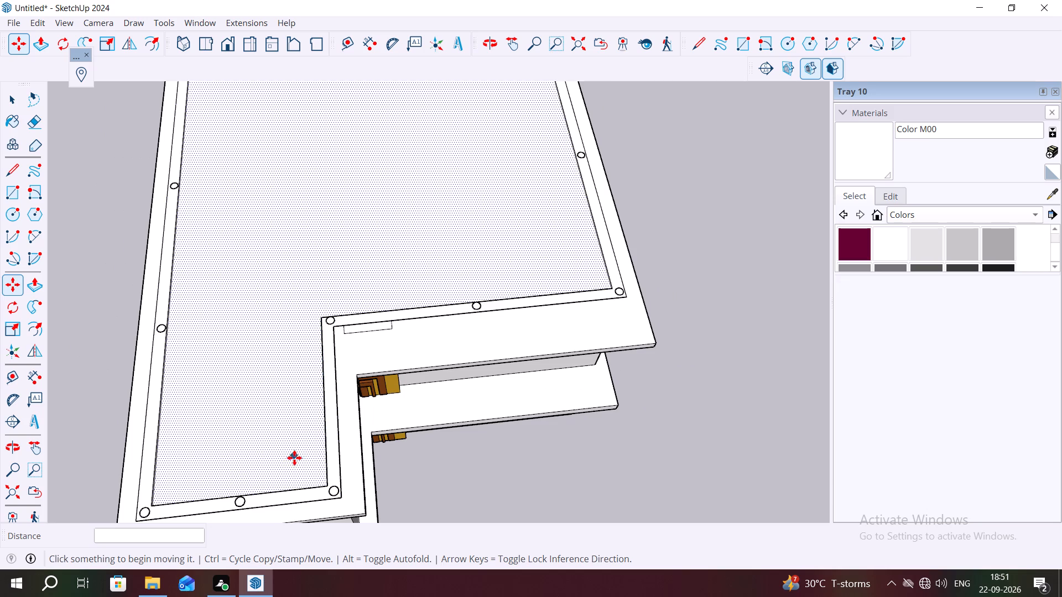
Copy the narrow end's corner circle component about 5' 3 1/8" along the notch's short rim strip, midway to the inner corner.
key(m)
click(334, 491)
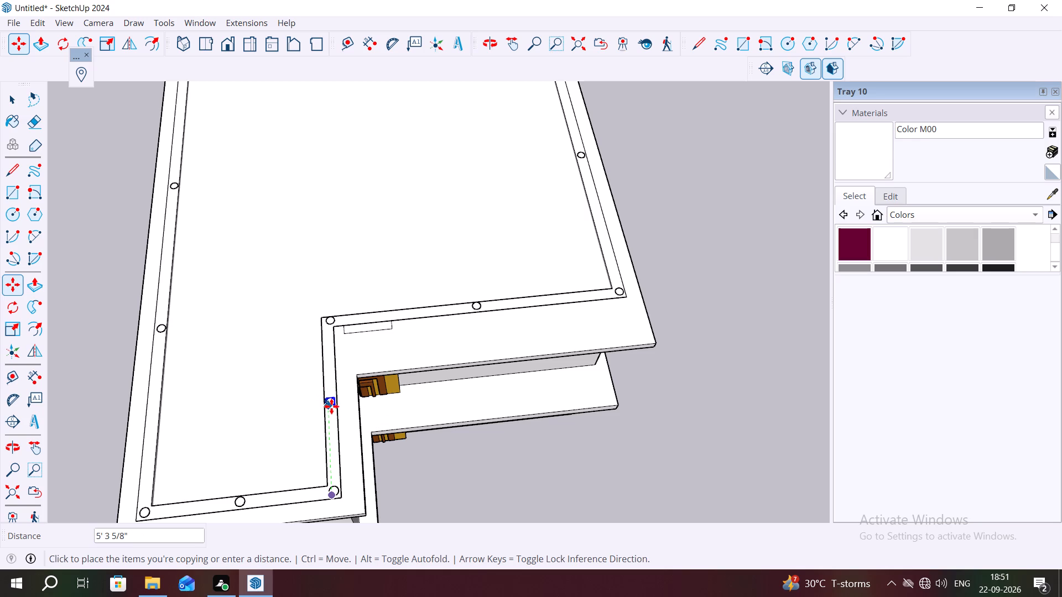
scroll(331, 406, up, 9)
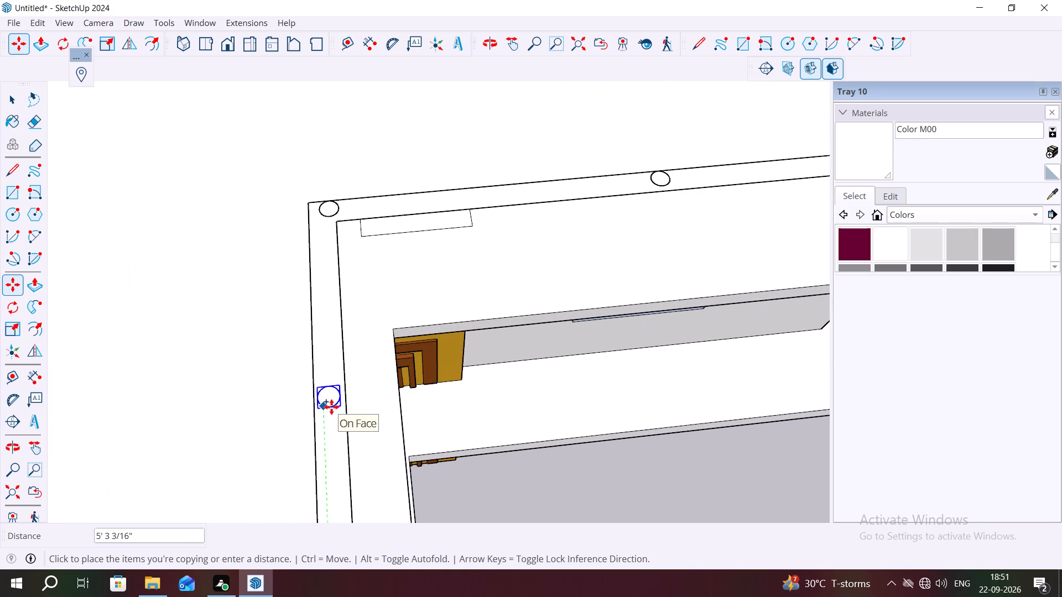
click(330, 407)
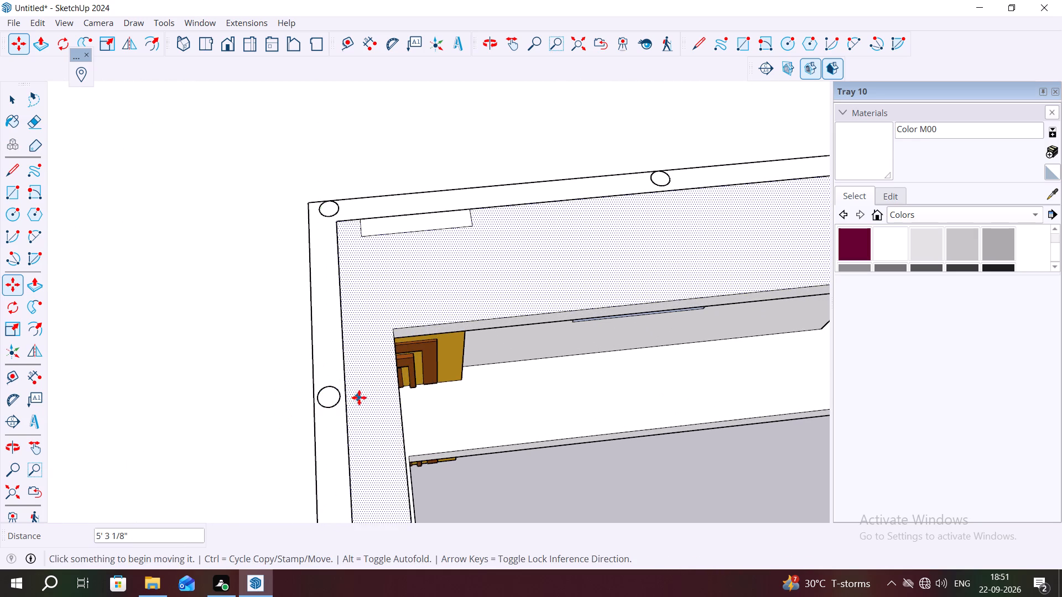
key(Escape)
scroll(468, 323, down, 4)
key(Escape)
scroll(526, 275, down, 9)
key(space)
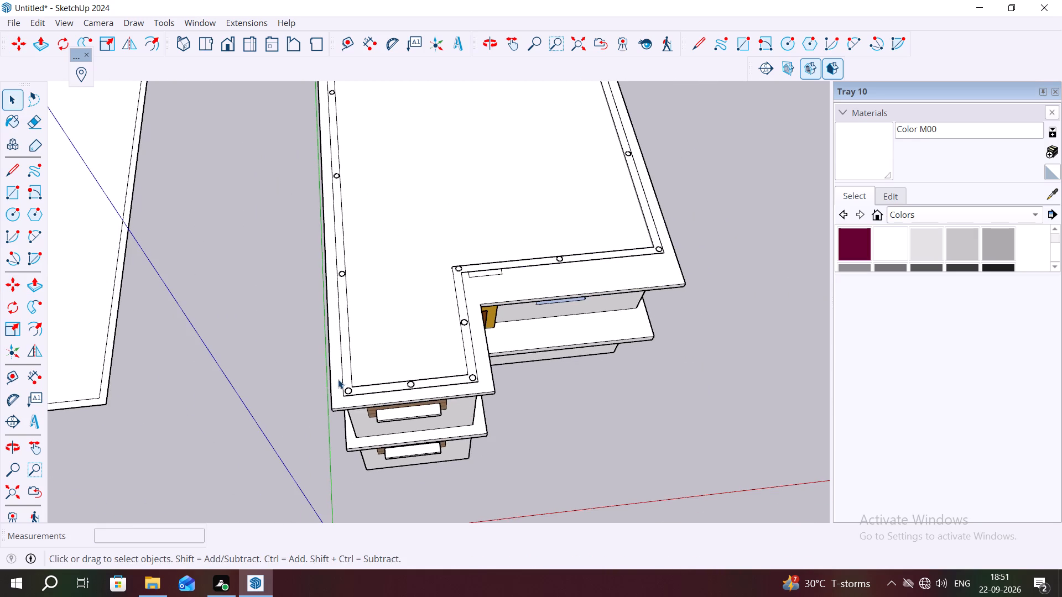
Edit the corner circle component and extrude its face 2' upward into a round post, then close the component.
scroll(344, 388, up, 8)
click(352, 392)
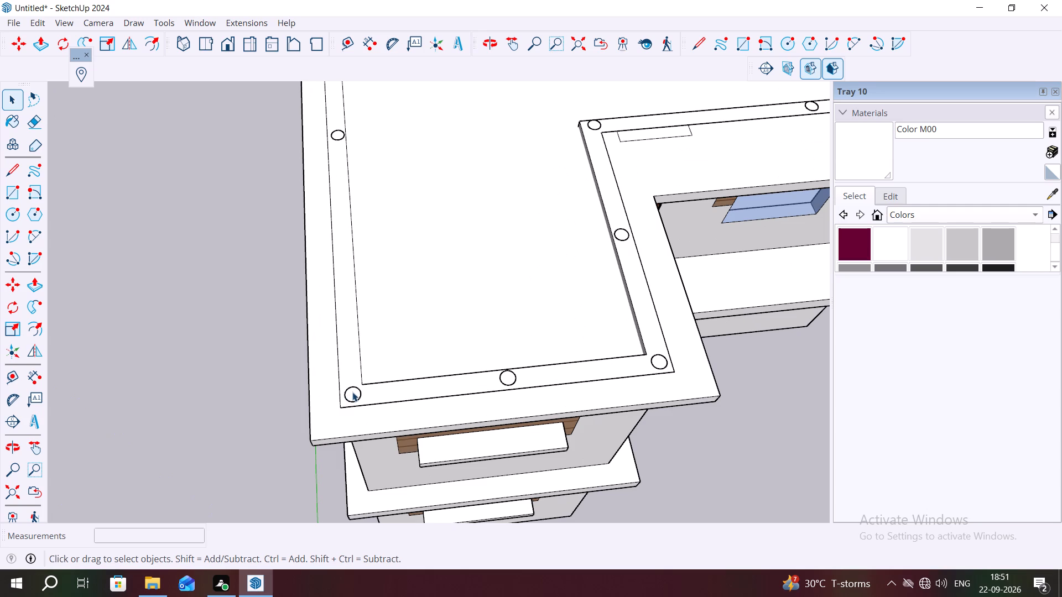
click(352, 392)
click(352, 392)
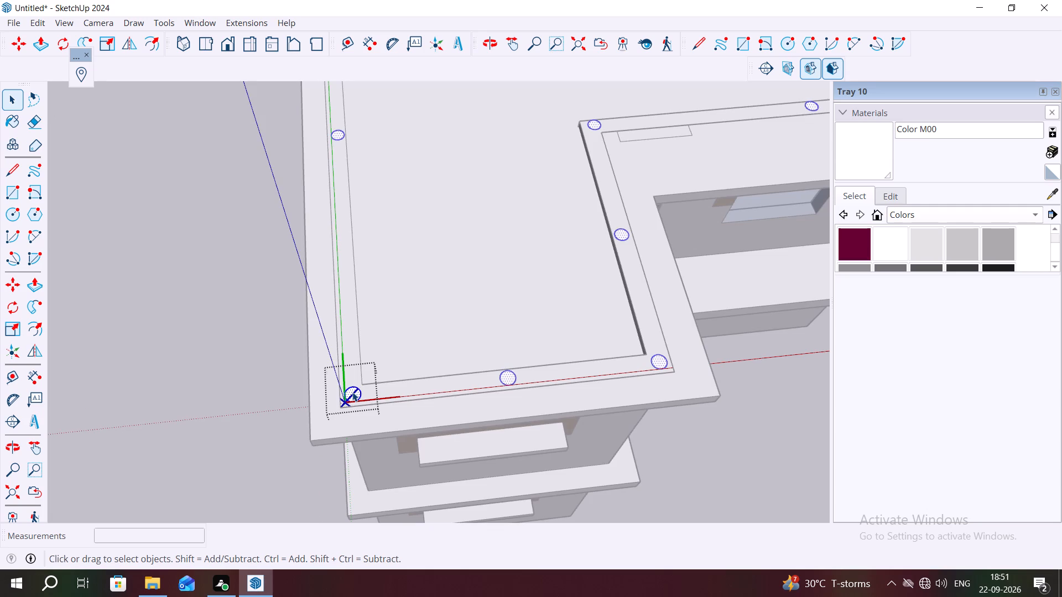
key(p)
click(352, 392)
middle_drag(345, 331, 358, 260)
scroll(368, 247, down, 6)
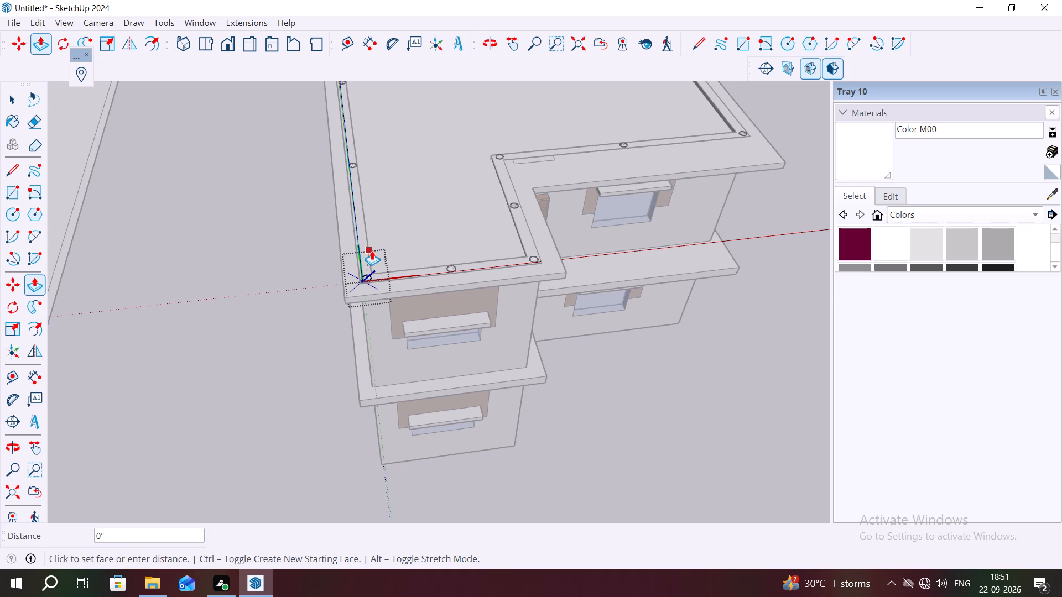
scroll(371, 255, up, 11)
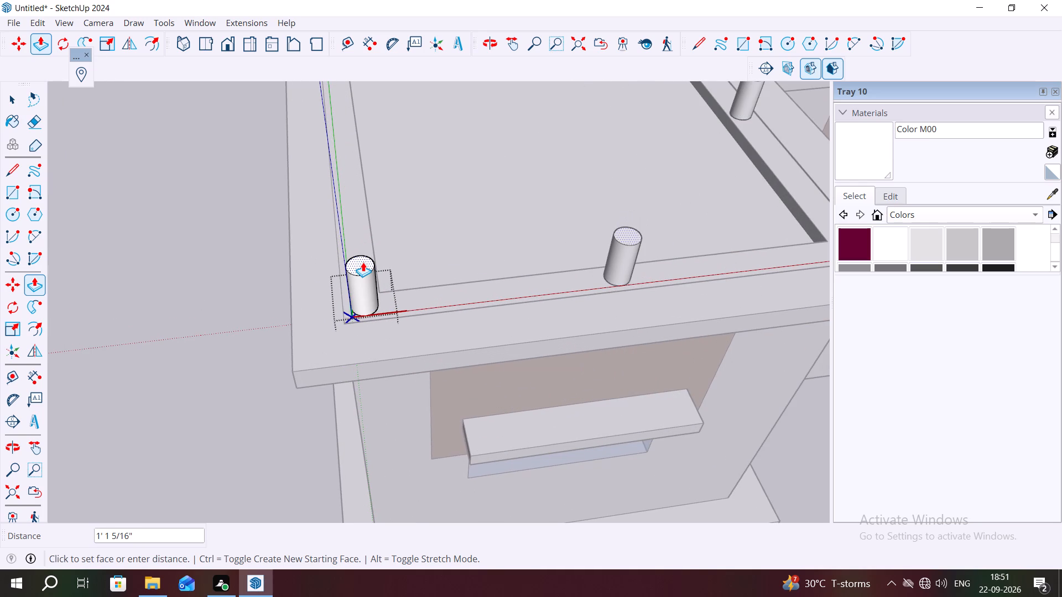
text(2')
key(Return)
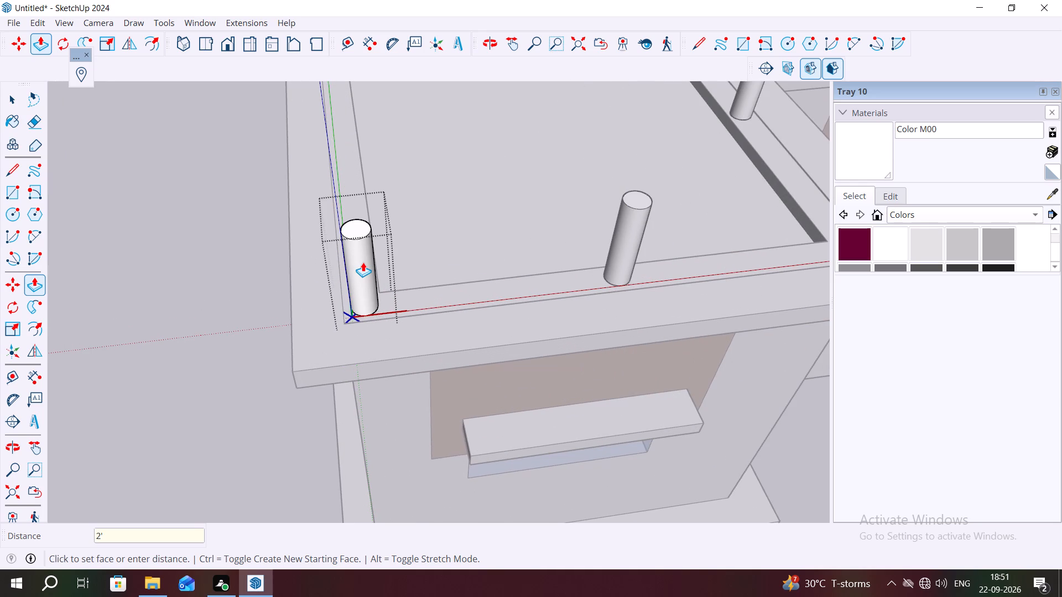
scroll(363, 262, down, 5)
middle_drag(365, 268, 486, 258)
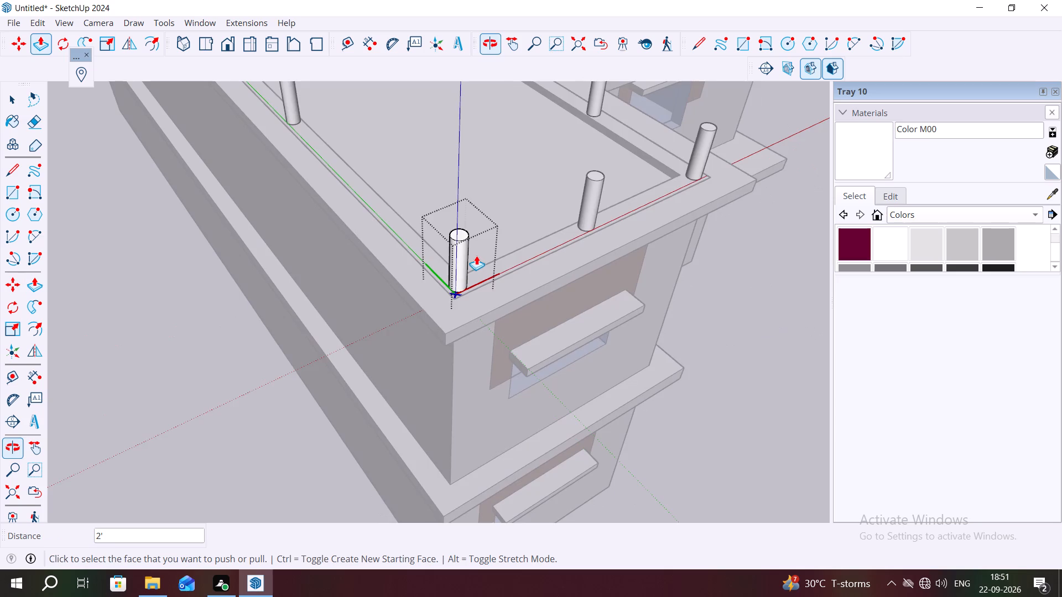
scroll(476, 255, down, 9)
key(Escape)
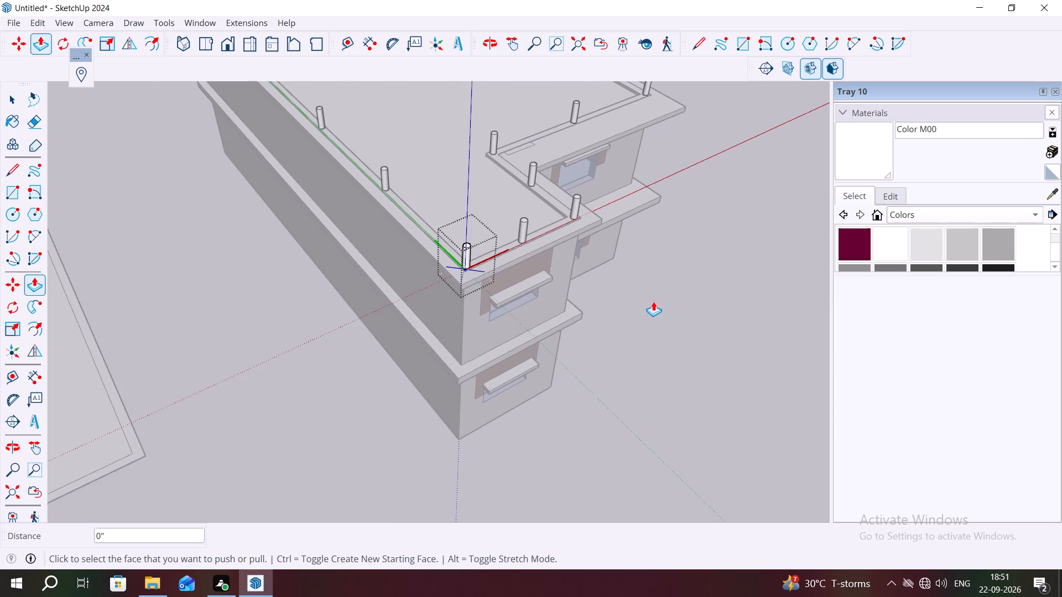
key(space)
click(629, 284)
Draw a line at about mid-height along the roof's narrow end, from the corner post through the middle post to the other corner post.
scroll(612, 272, down, 5)
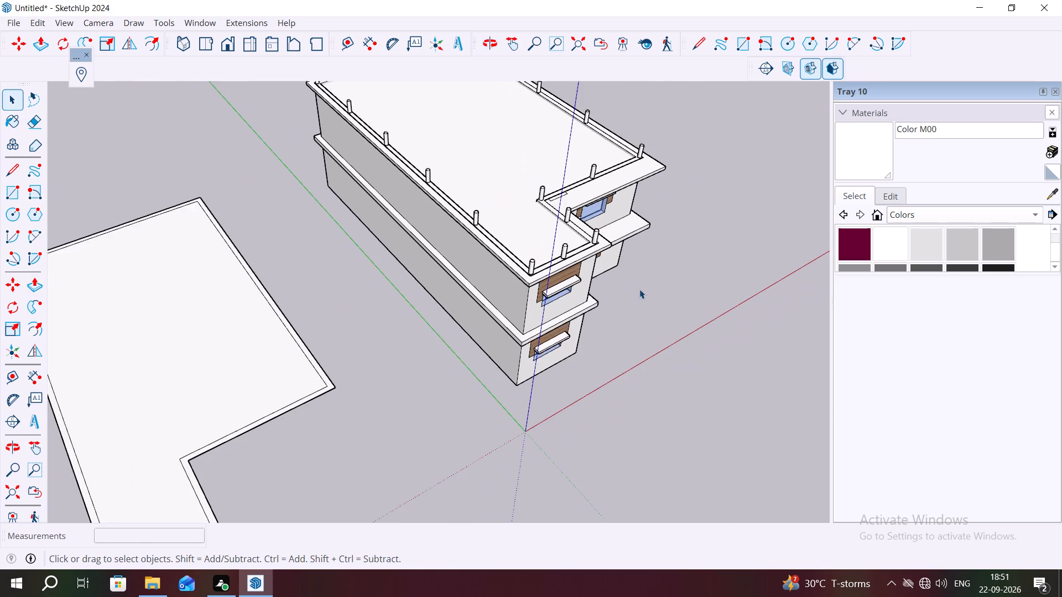
middle_drag(645, 277, 596, 333)
scroll(539, 373, down, 5)
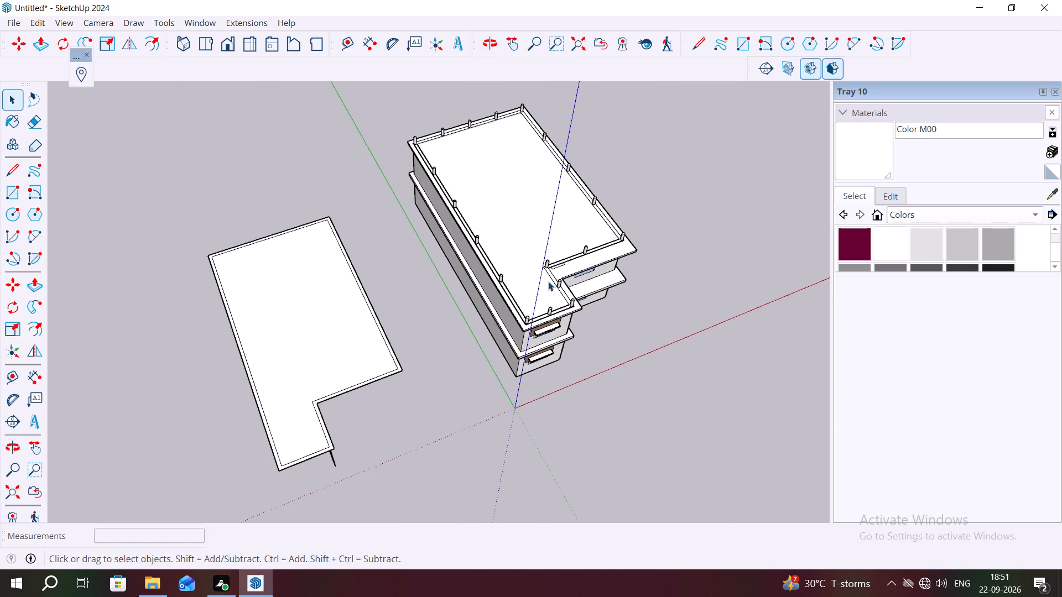
middle_drag(529, 318, 548, 201)
scroll(550, 281, up, 4)
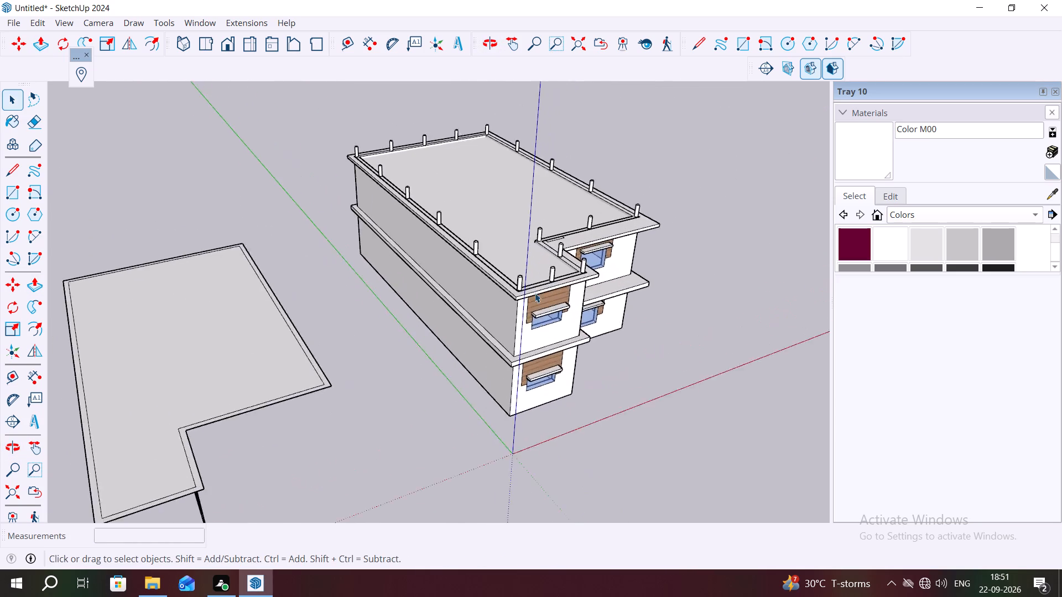
scroll(535, 293, up, 3)
middle_drag(529, 277, 429, 242)
scroll(450, 267, up, 9)
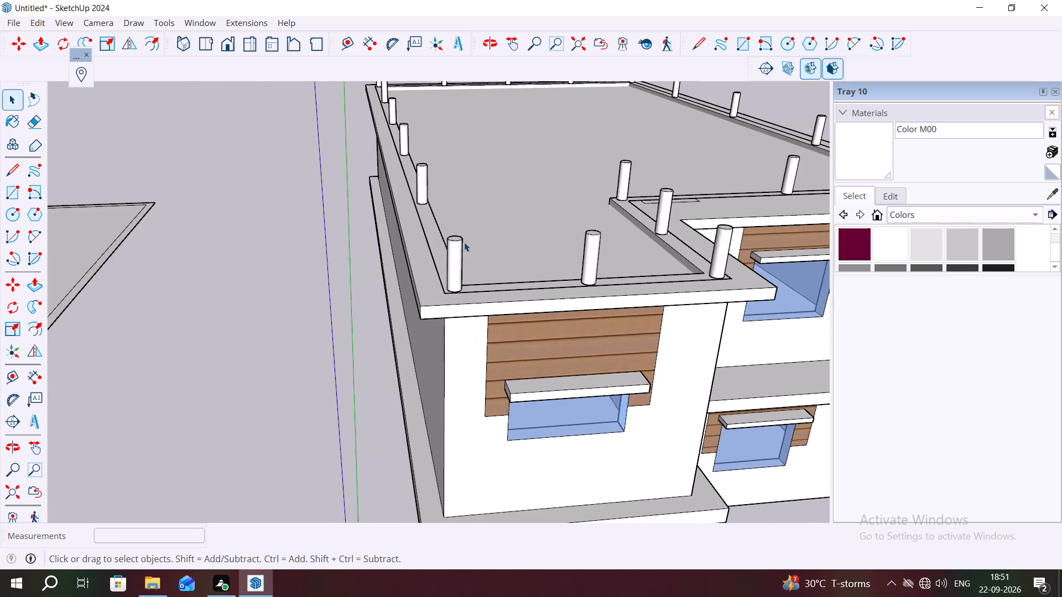
scroll(458, 258, up, 2)
key(l)
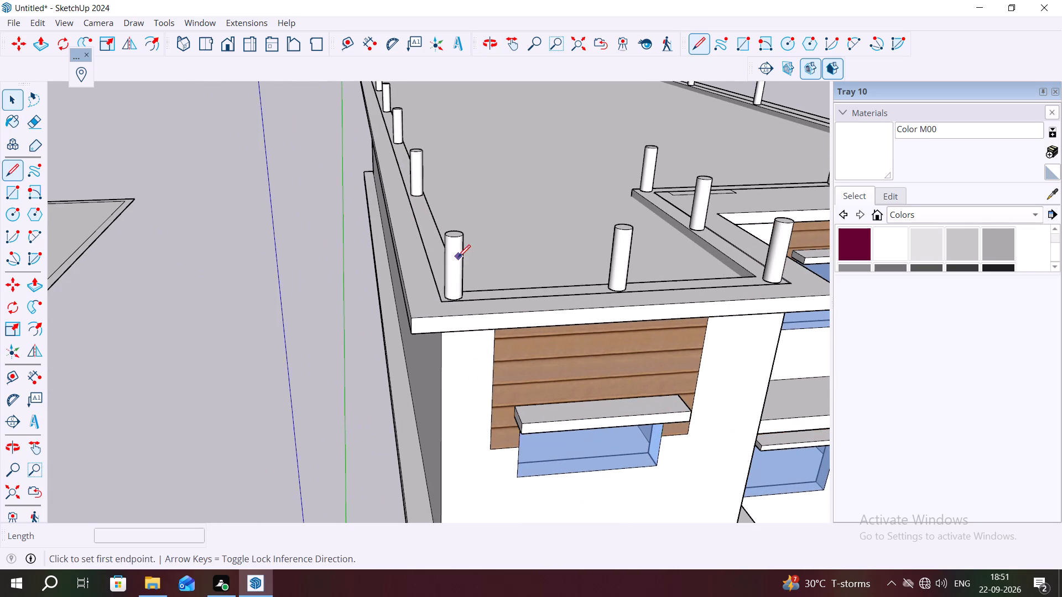
click(458, 269)
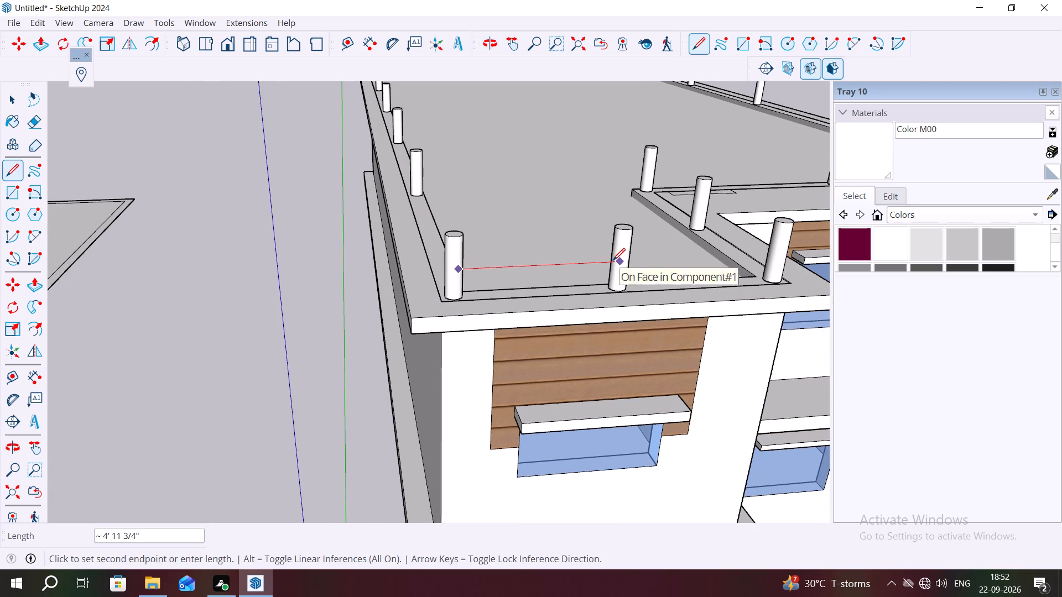
click(613, 260)
click(786, 262)
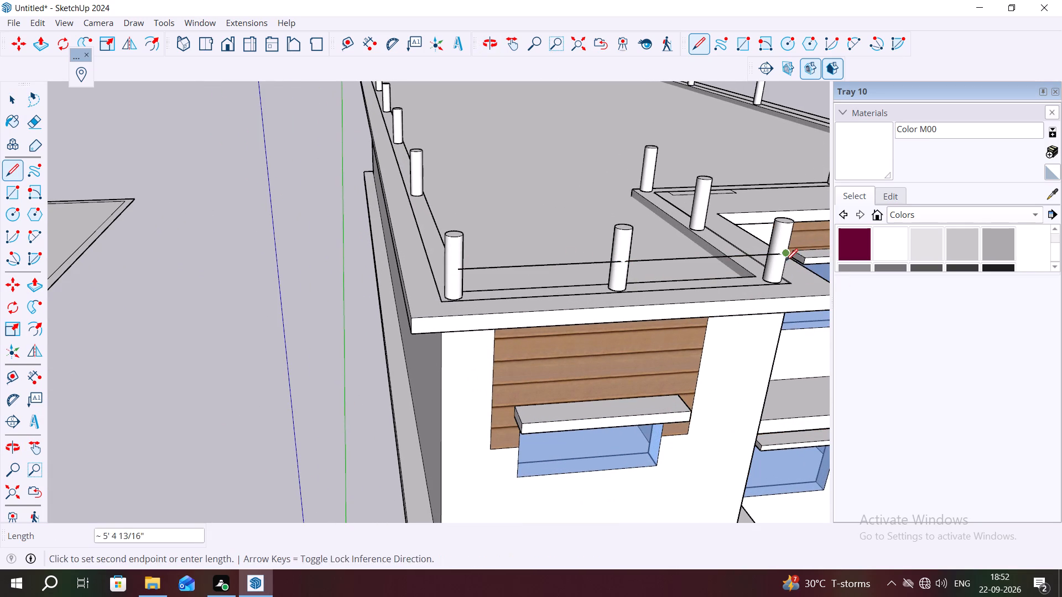
middle_drag(784, 259, 766, 260)
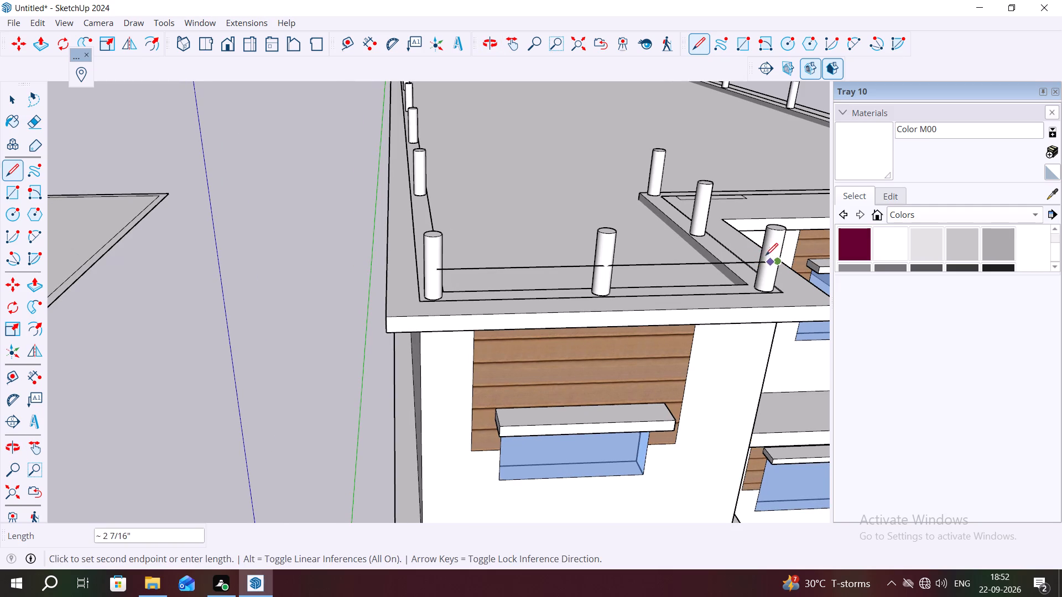
key(Escape)
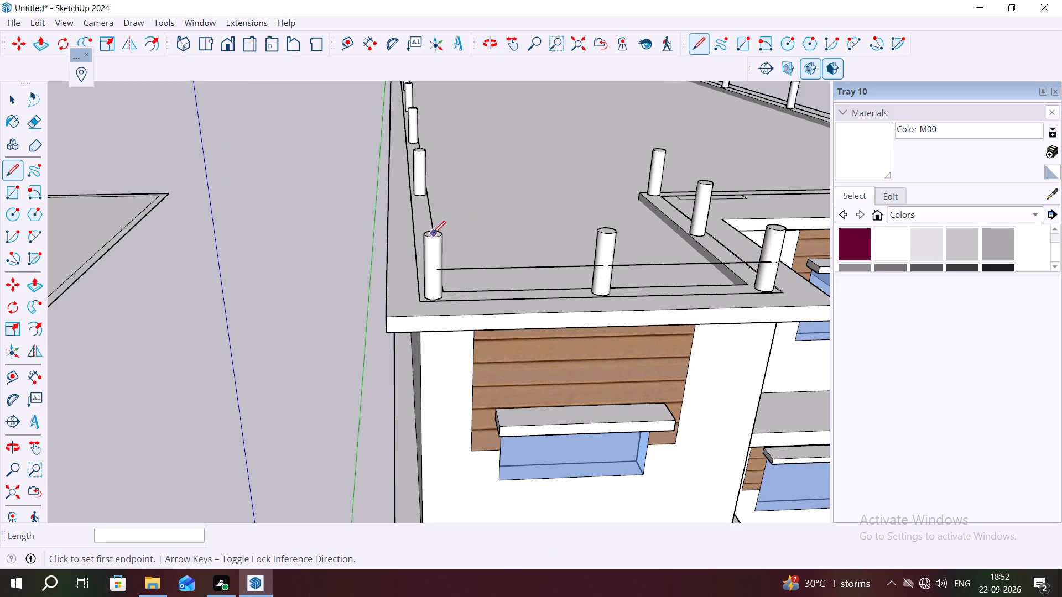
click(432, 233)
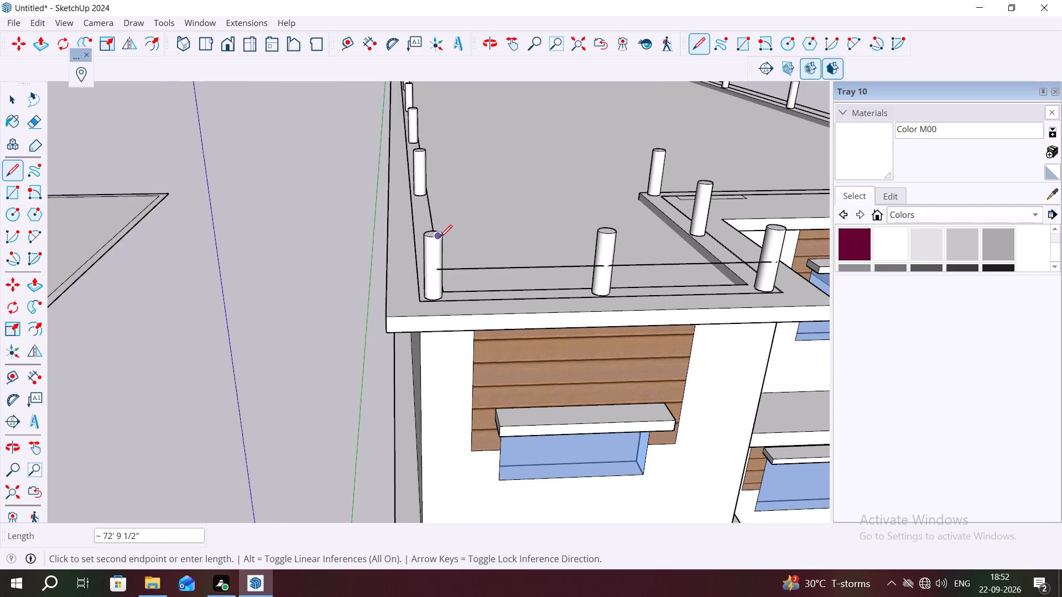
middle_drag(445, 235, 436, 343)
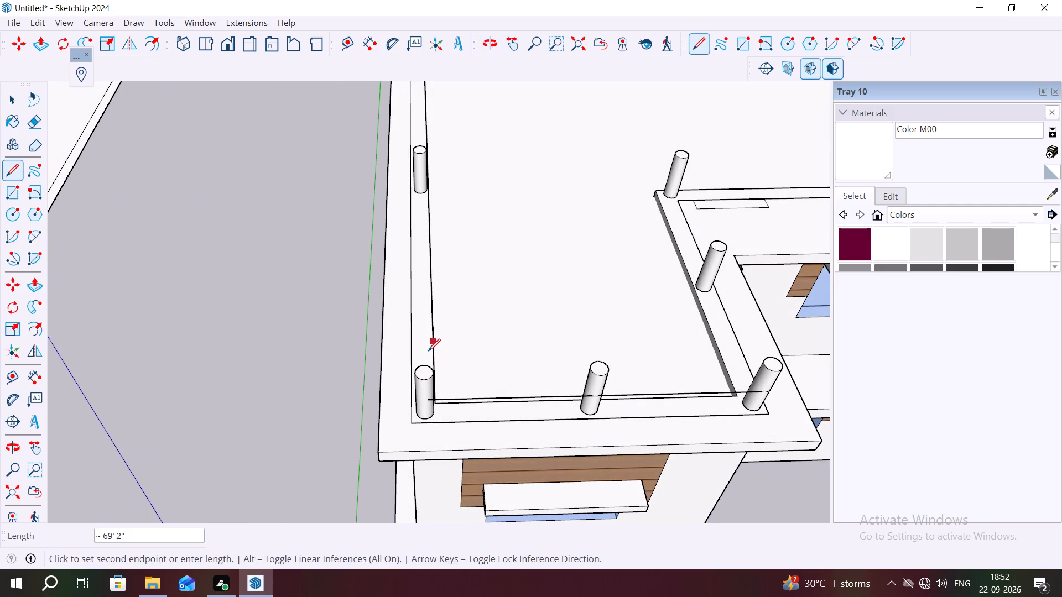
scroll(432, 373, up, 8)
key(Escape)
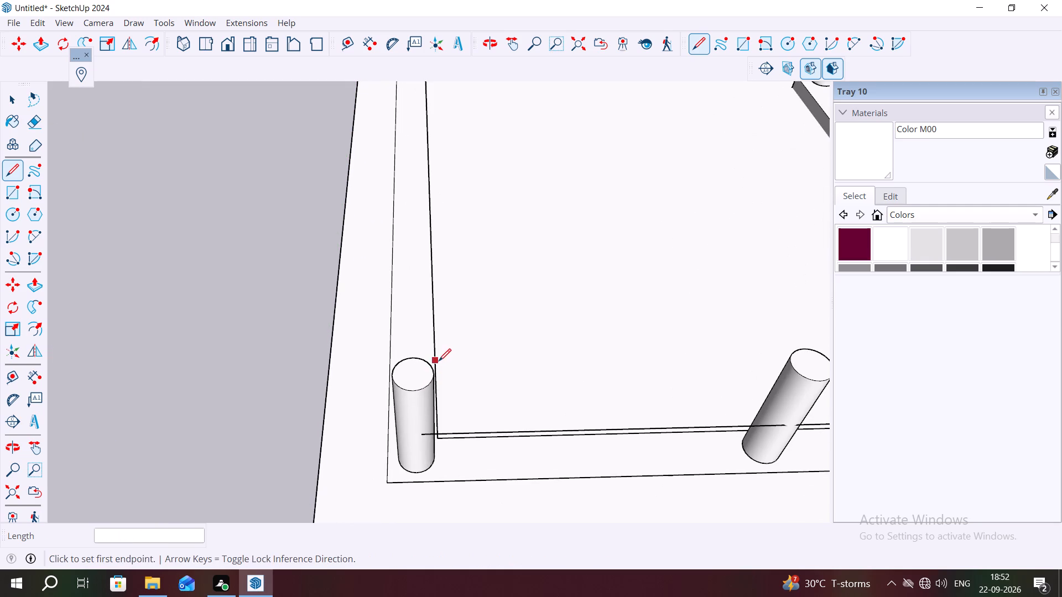
Draw a line at post-top height along the roof's narrow end, from corner post through middle post to the other corner post.
middle_drag(425, 372, 433, 444)
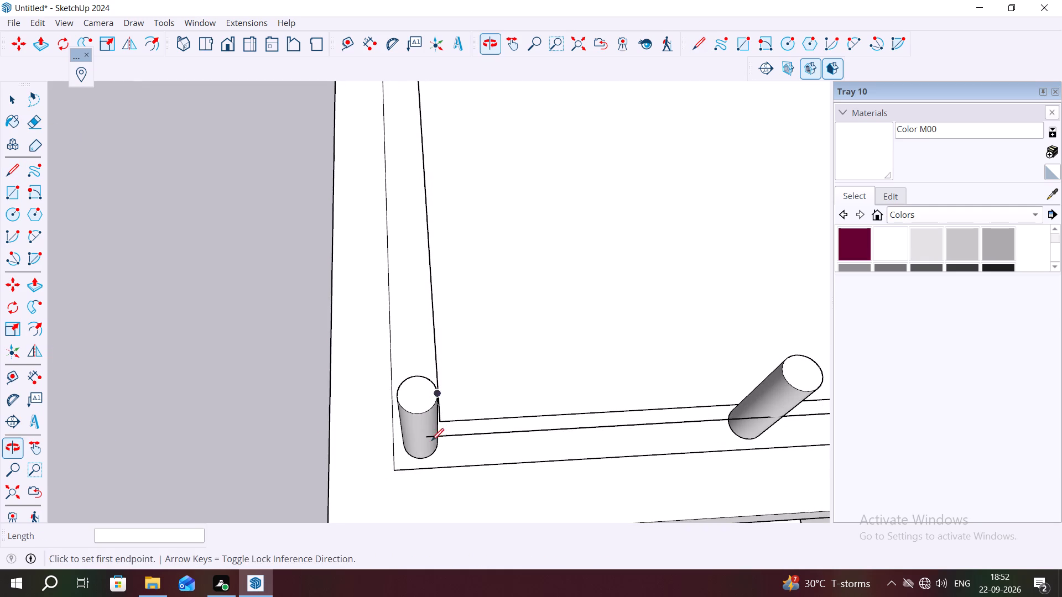
click(439, 395)
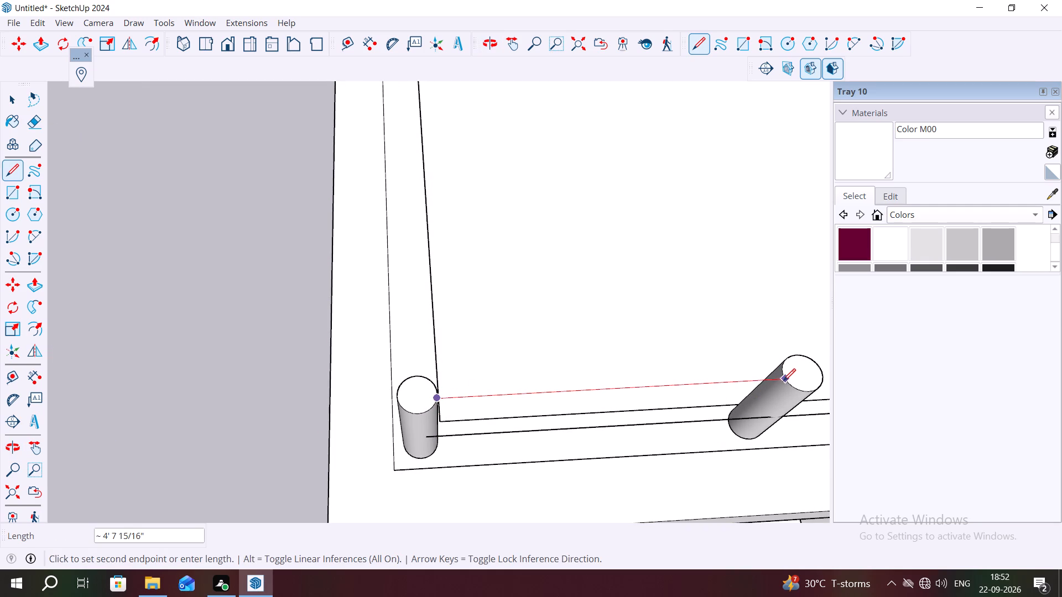
click(785, 379)
scroll(797, 322, down, 3)
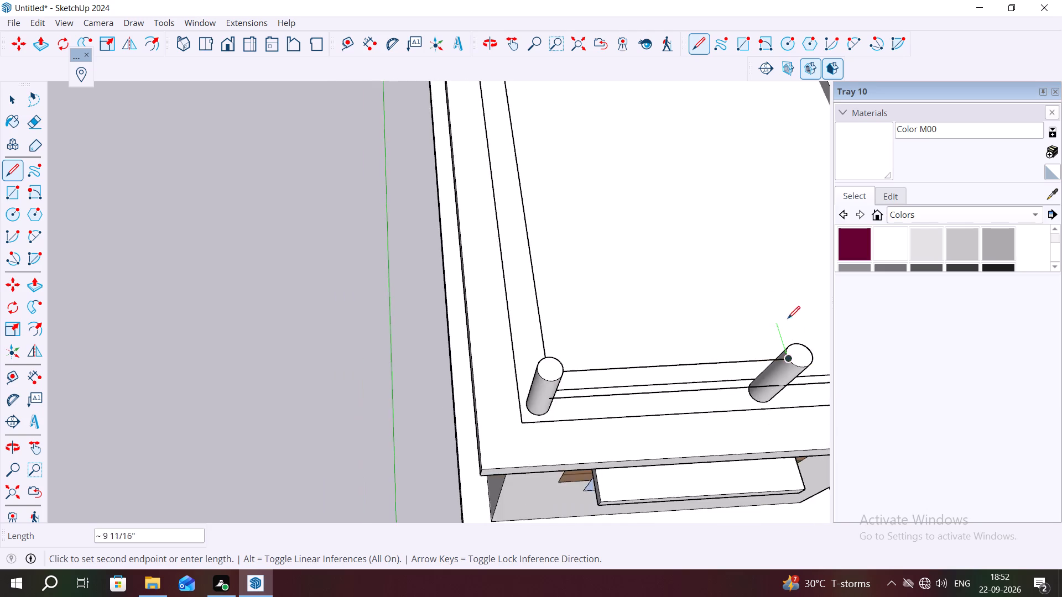
scroll(788, 318, down, 9)
middle_drag(768, 354, 740, 149)
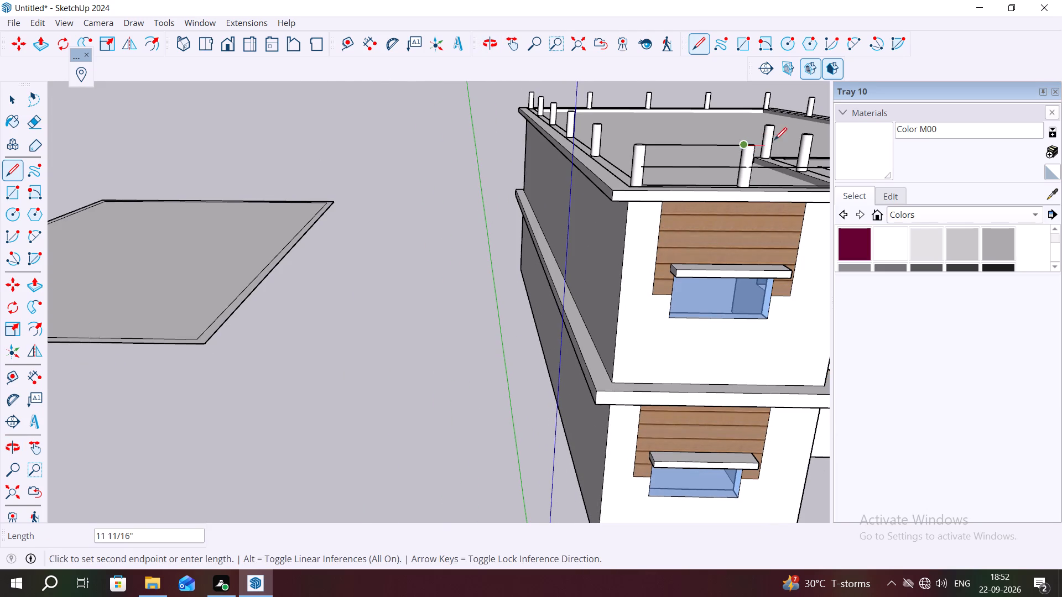
scroll(799, 140, down, 6)
scroll(705, 156, down, 5)
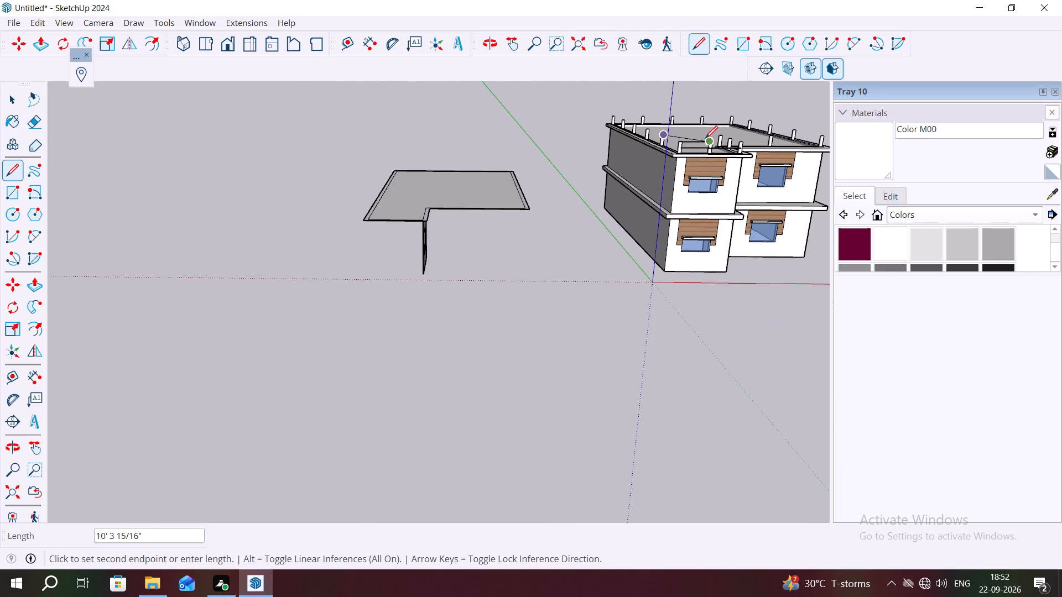
scroll(739, 142, up, 9)
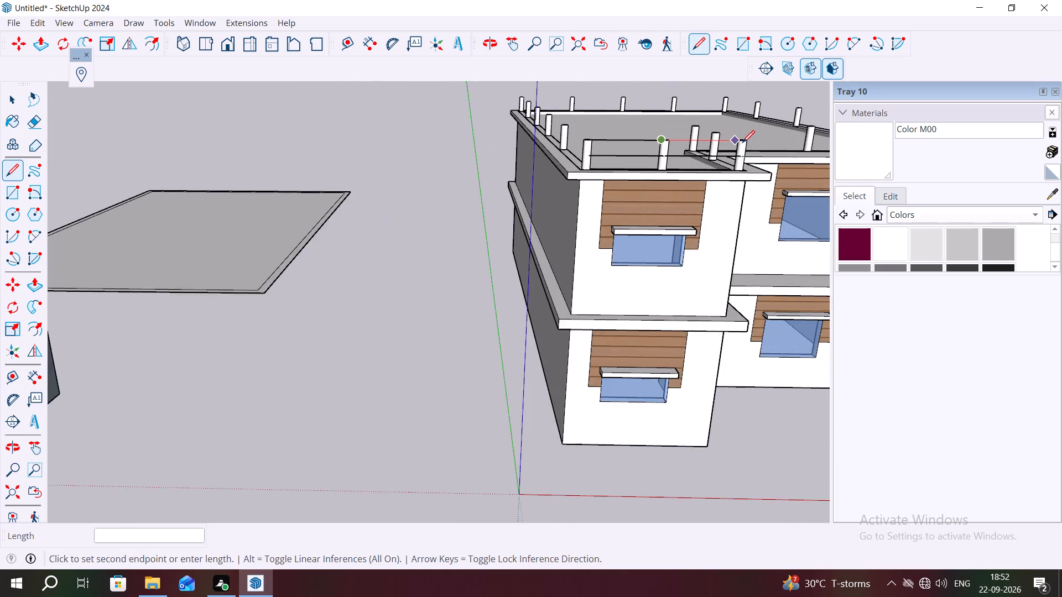
scroll(742, 143, up, 5)
click(746, 141)
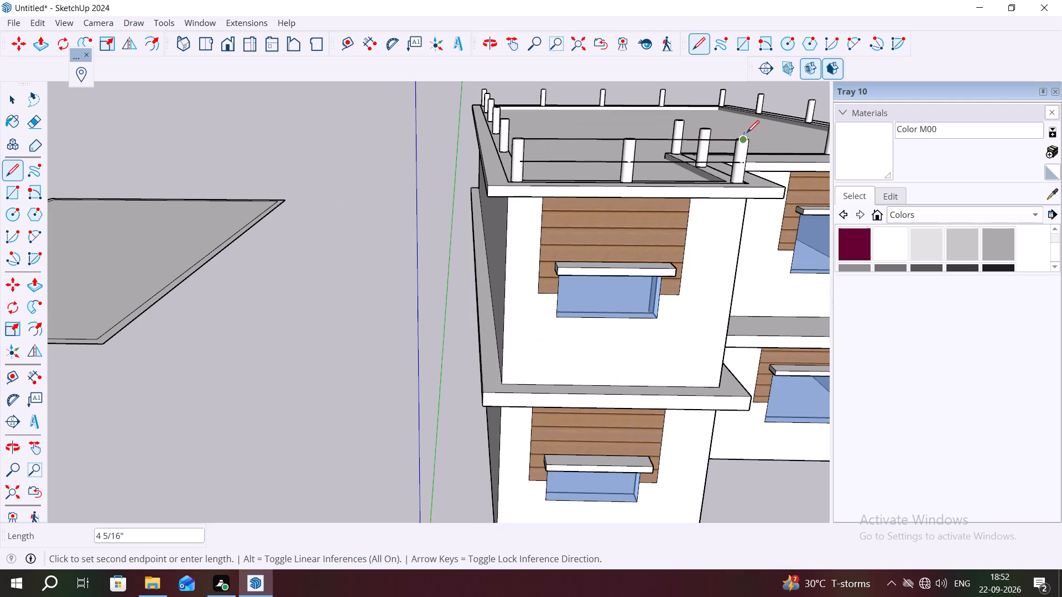
Continue the post-top line along both notch sides, through the inner corner post to the outer corner post.
middle_drag(746, 132, 534, 123)
click(574, 132)
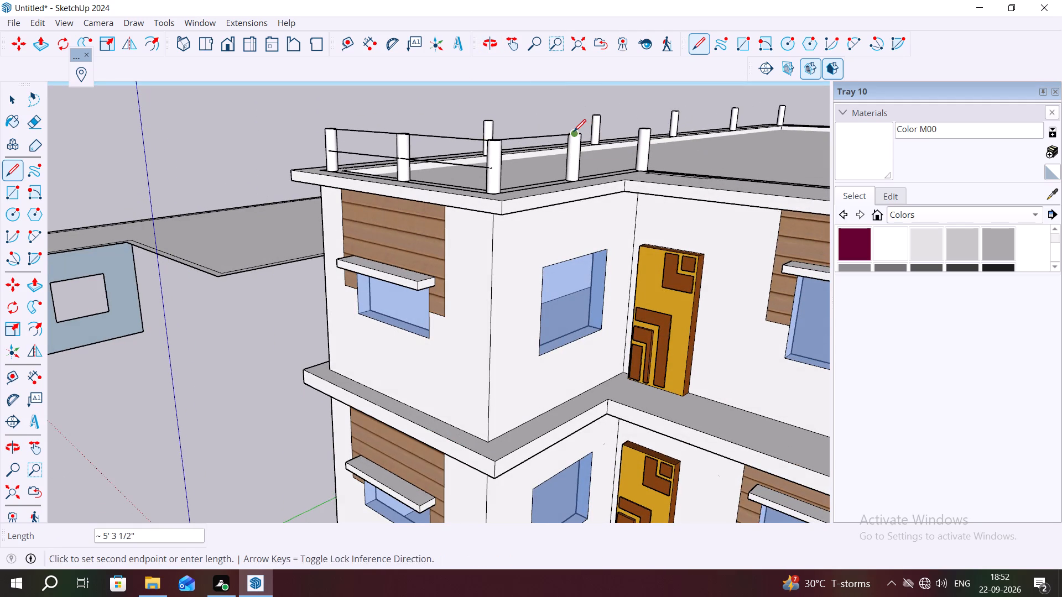
click(643, 121)
scroll(644, 124, down, 3)
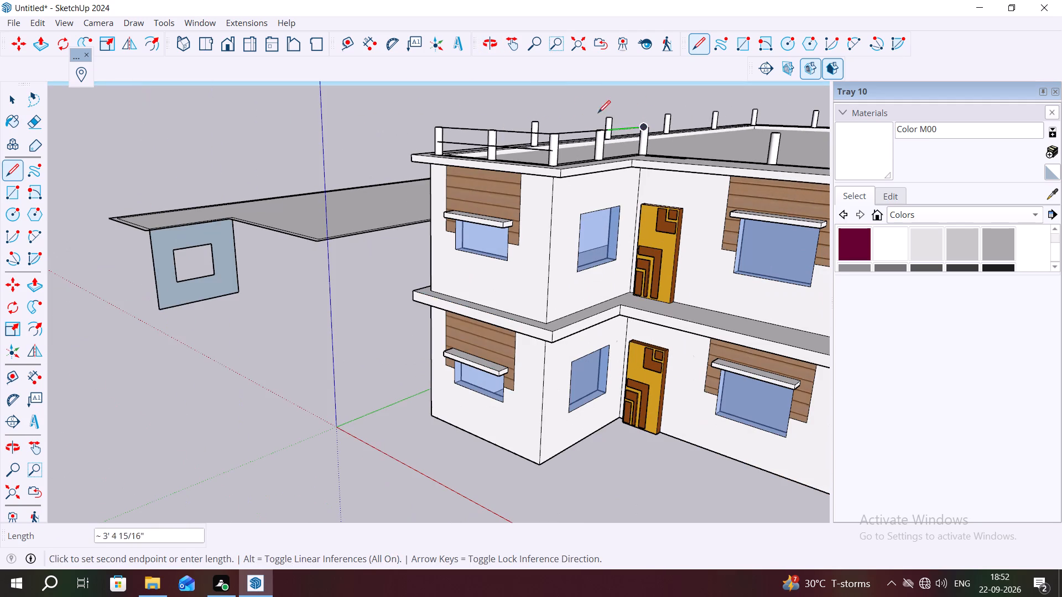
click(776, 137)
scroll(722, 139, down, 7)
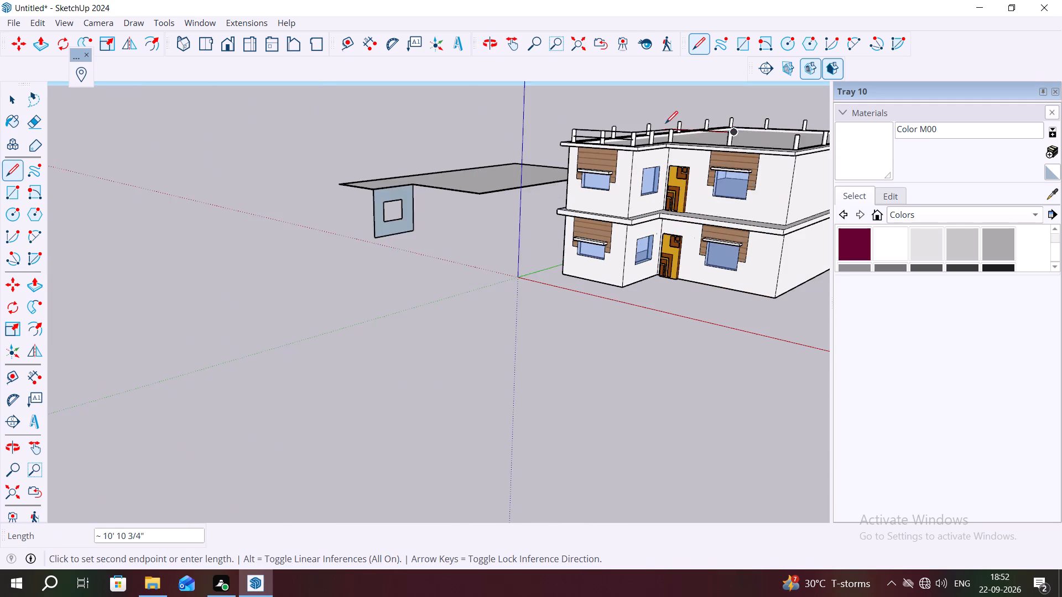
scroll(665, 123, down, 2)
click(780, 136)
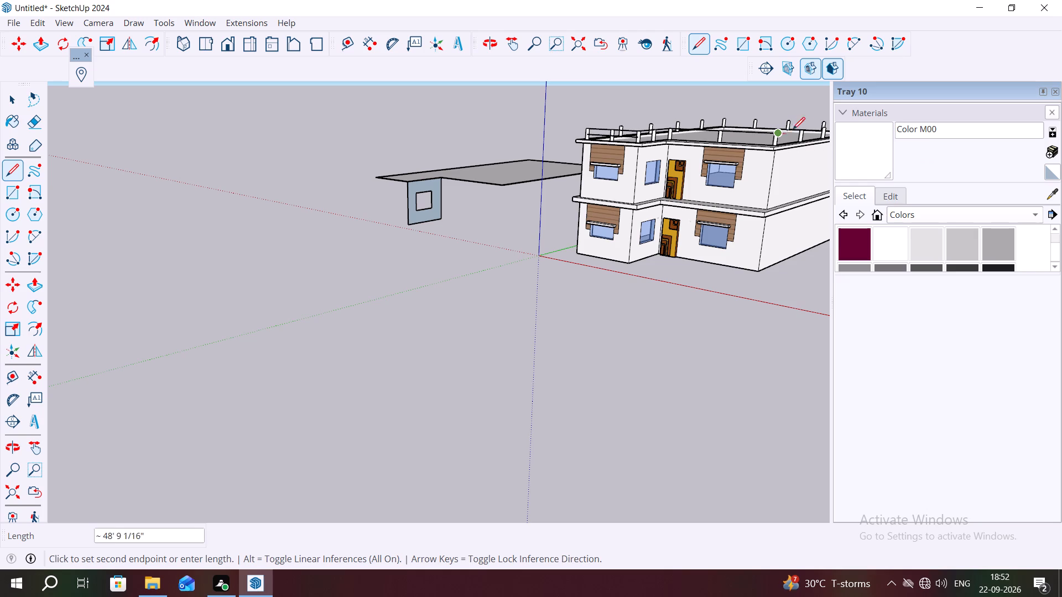
Continue the post-top line along the long side next to the notch, through its first intermediate post to the far corner post.
click(800, 128)
middle_drag(795, 125, 686, 275)
scroll(603, 203, down, 2)
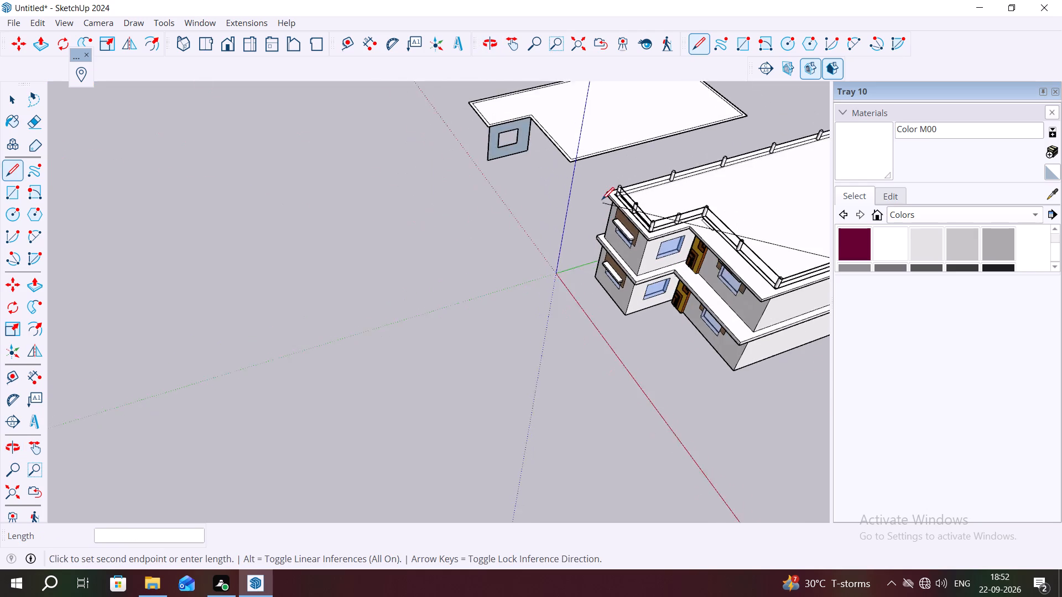
scroll(602, 200, down, 6)
middle_click(559, 173)
scroll(741, 191, down, 2)
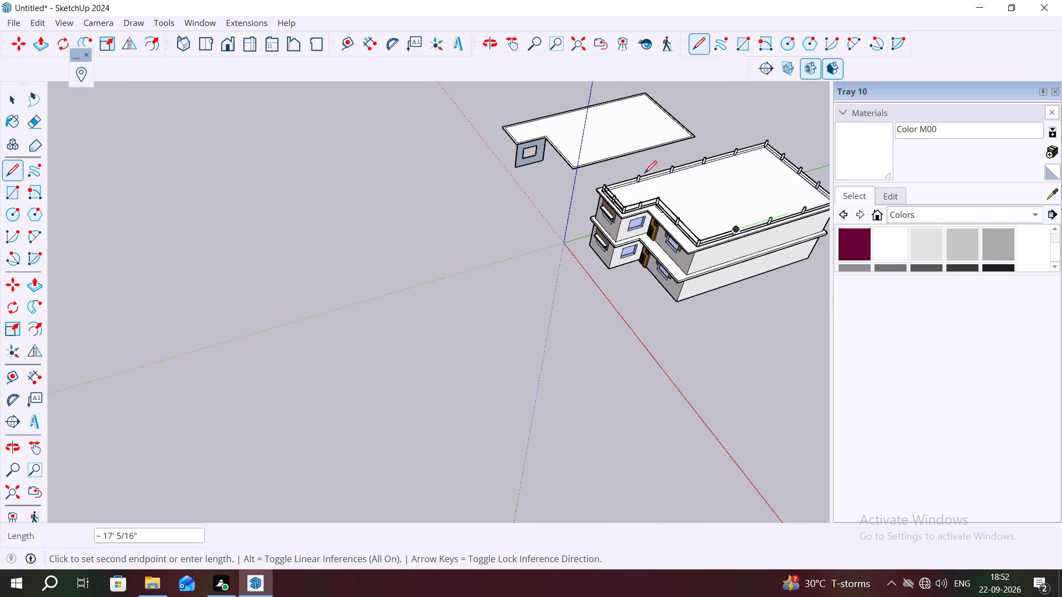
scroll(636, 172, down, 3)
scroll(693, 178, down, 2)
scroll(798, 194, up, 10)
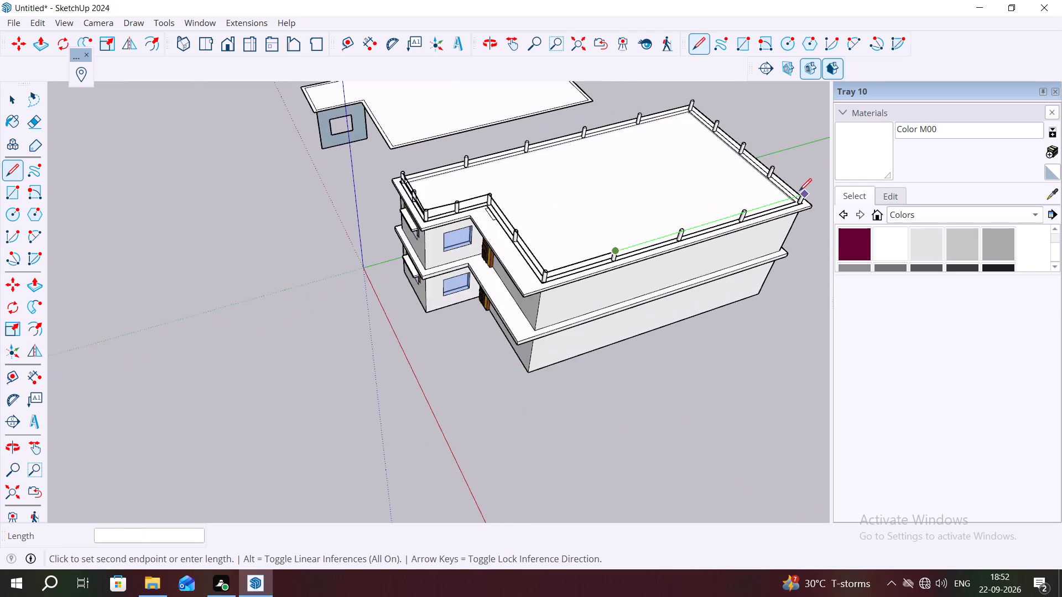
scroll(799, 191, up, 13)
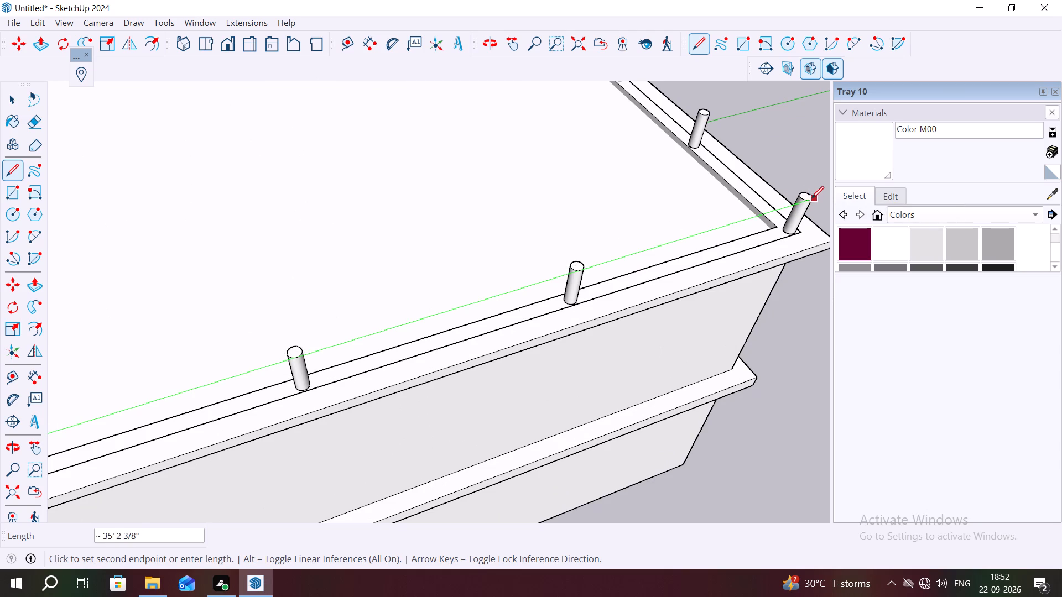
click(813, 202)
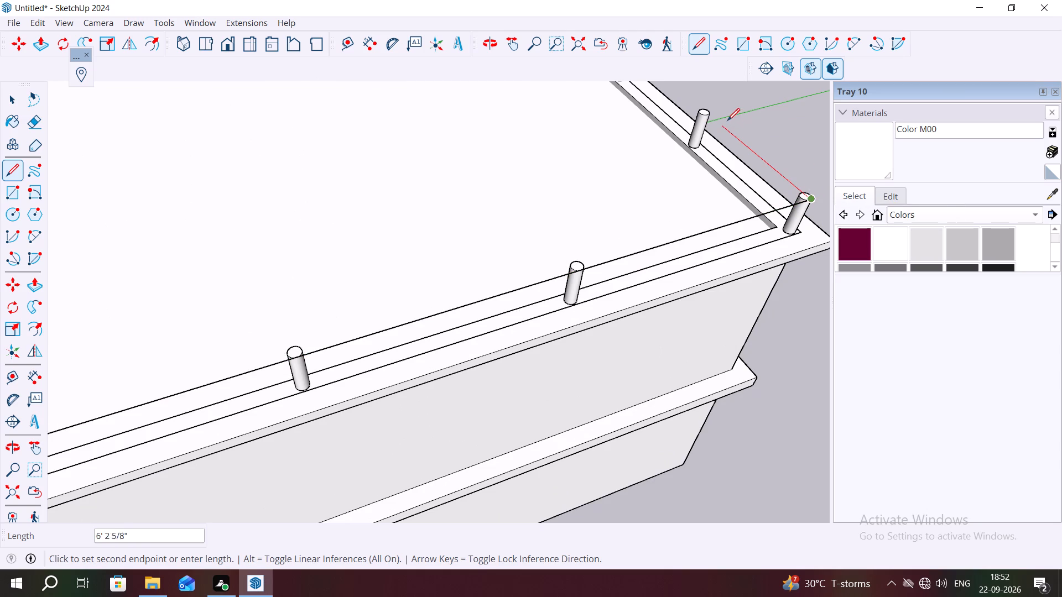
Continue the post-top line about 29' 2 5/8" along the roof's wide far end to the opposite corner post.
middle_drag(729, 121, 777, 187)
scroll(761, 182, down, 15)
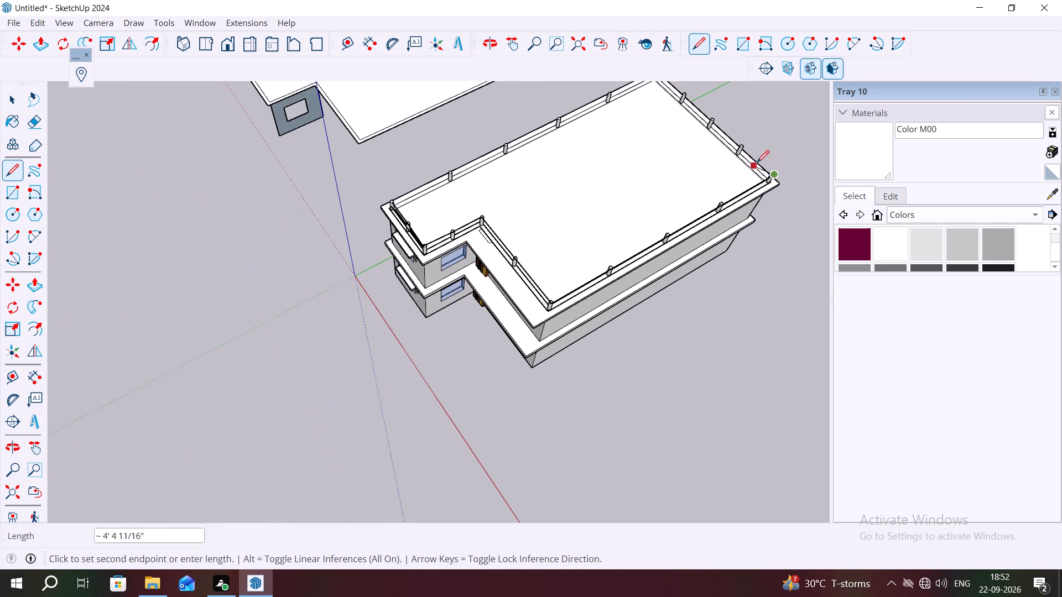
scroll(624, 120, down, 5)
scroll(673, 77, up, 5)
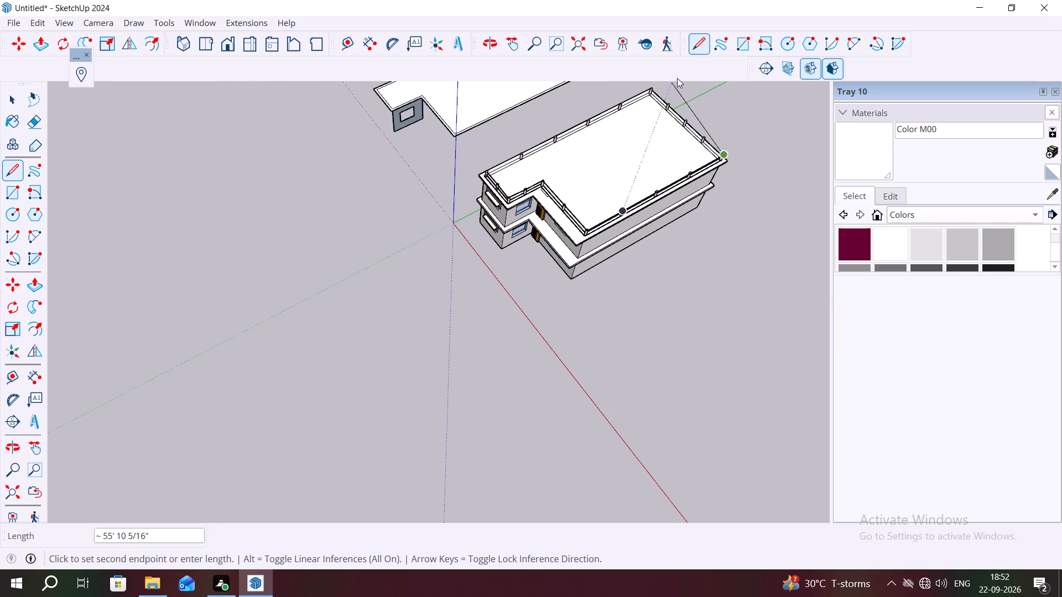
scroll(677, 78, up, 1)
scroll(750, 116, up, 8)
middle_drag(743, 114, 737, 186)
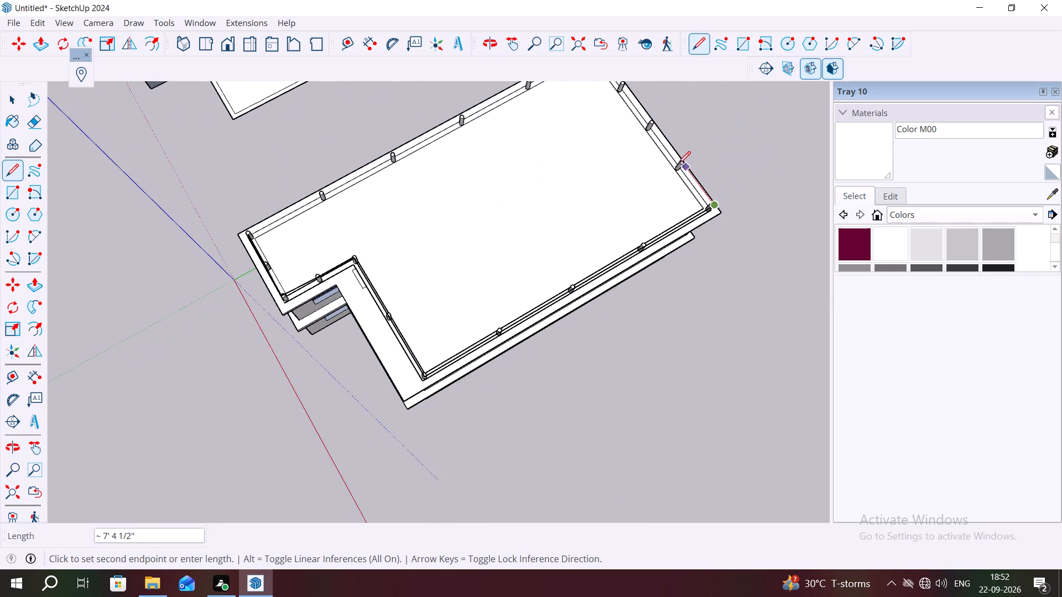
scroll(658, 160, down, 5)
scroll(617, 66, up, 8)
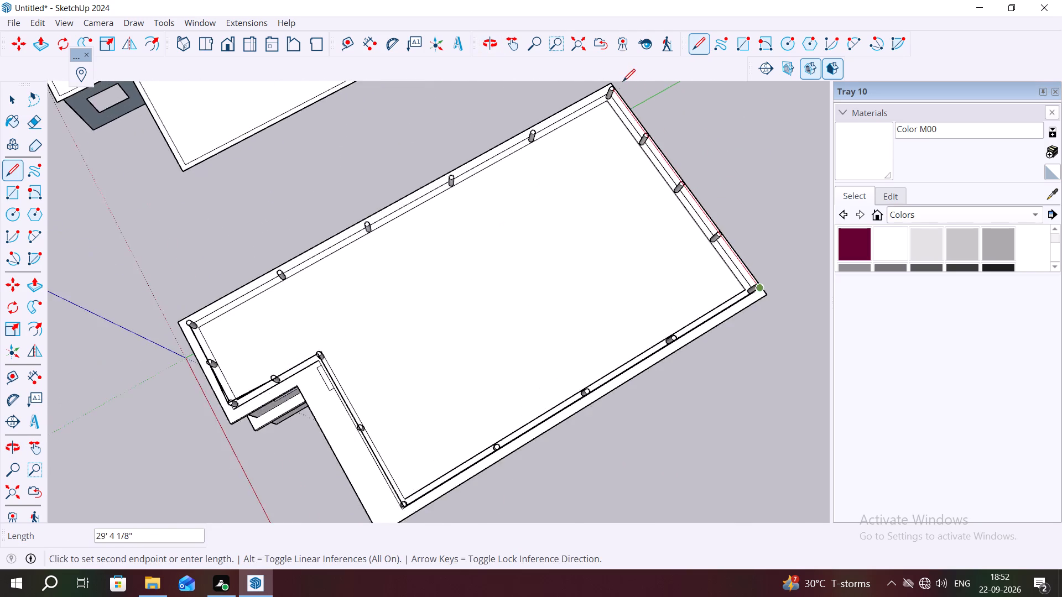
scroll(623, 81, up, 13)
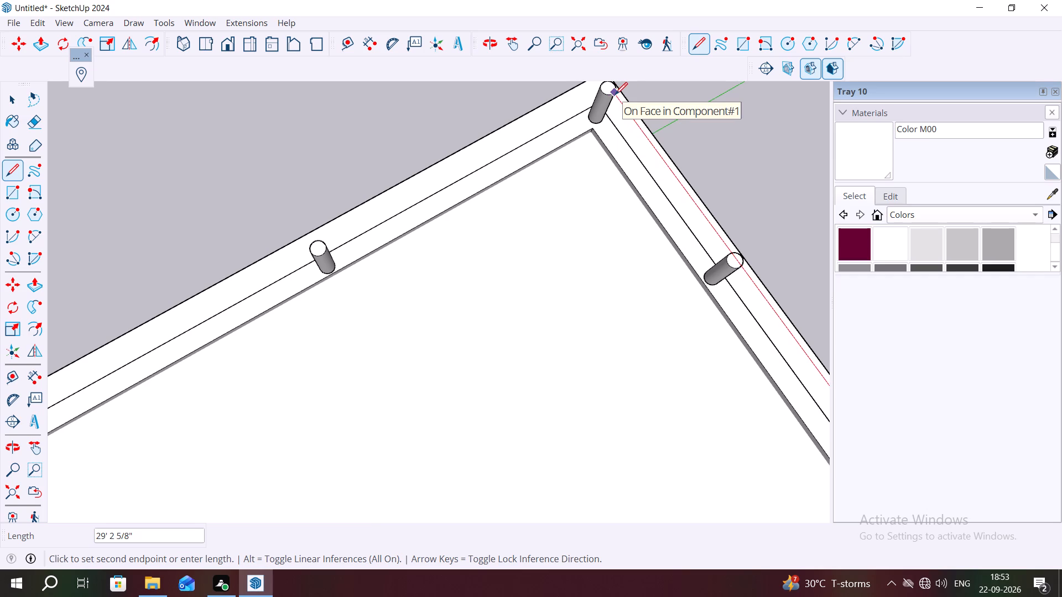
click(615, 95)
Close the post-top outline with a line about 57' 1 3/16" along the unnotched long side to the narrow end's corner post.
scroll(611, 94, down, 6)
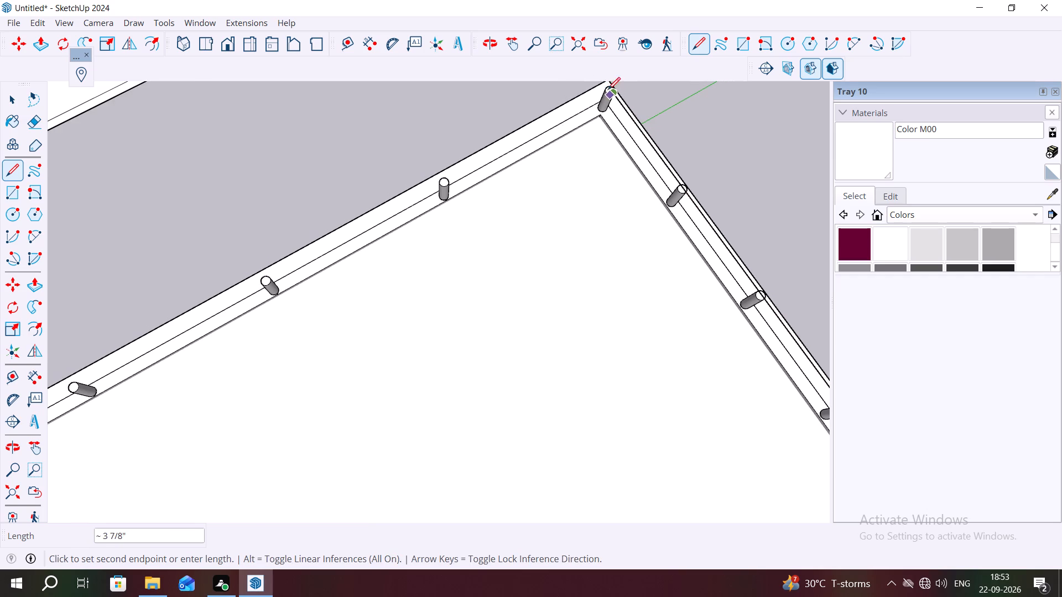
scroll(589, 100, down, 5)
middle_drag(598, 100, 639, 104)
scroll(563, 101, down, 3)
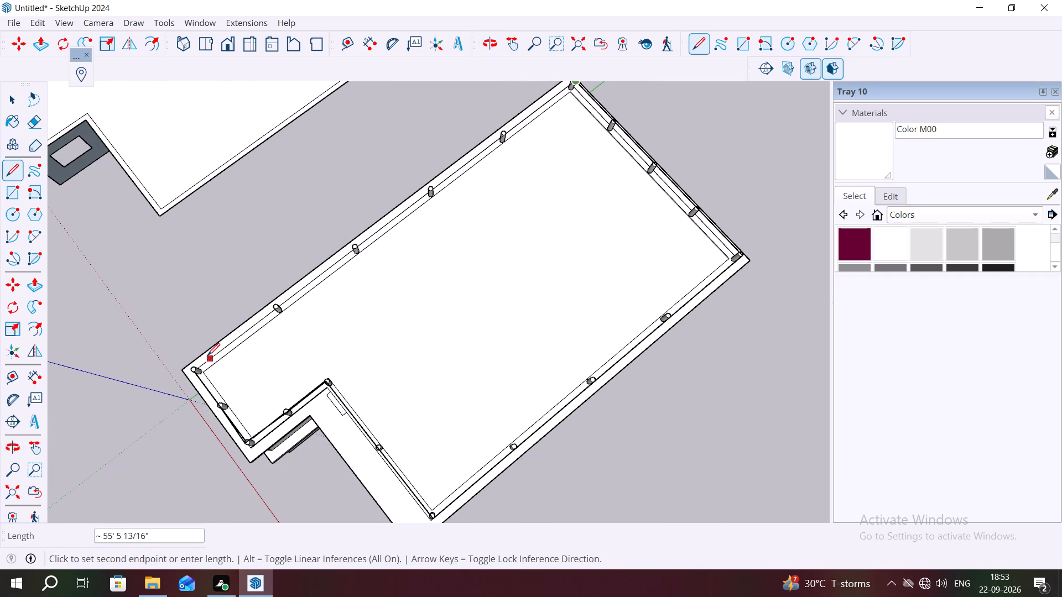
click(192, 369)
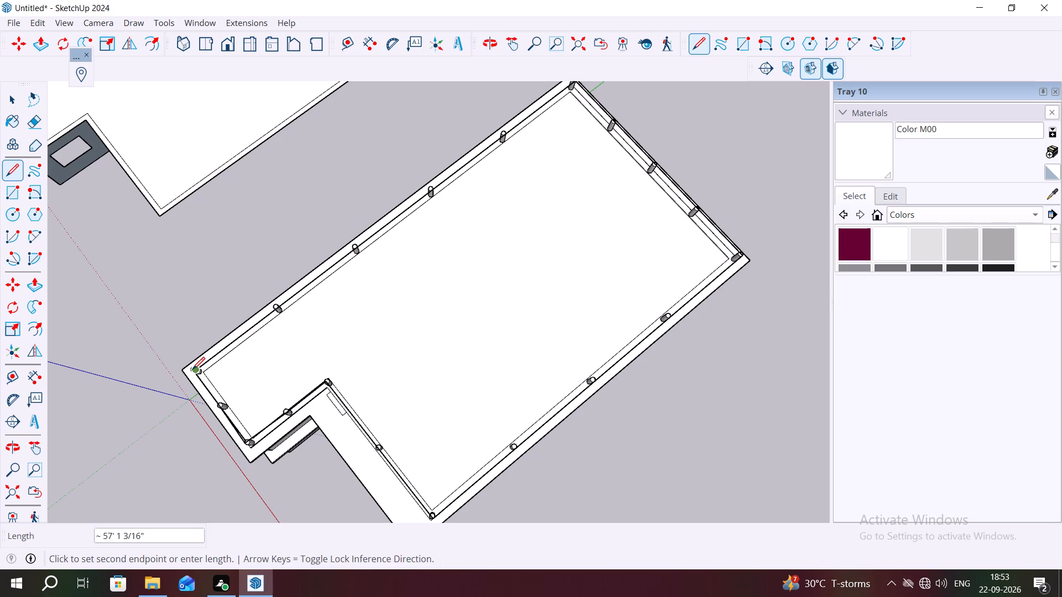
middle_drag(200, 369, 232, 282)
middle_drag(239, 327, 391, 216)
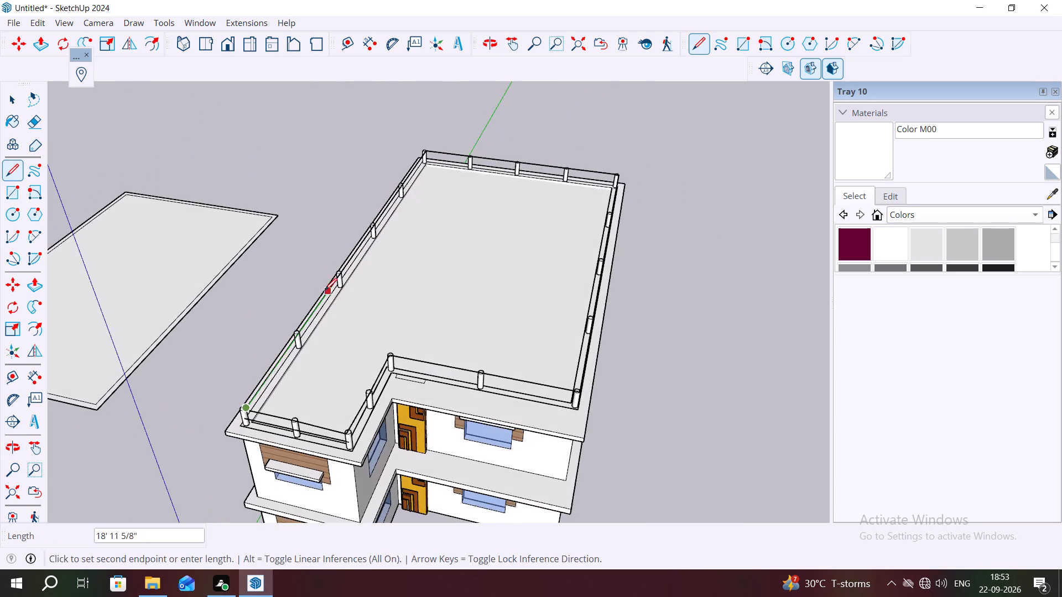
middle_drag(352, 277, 564, 129)
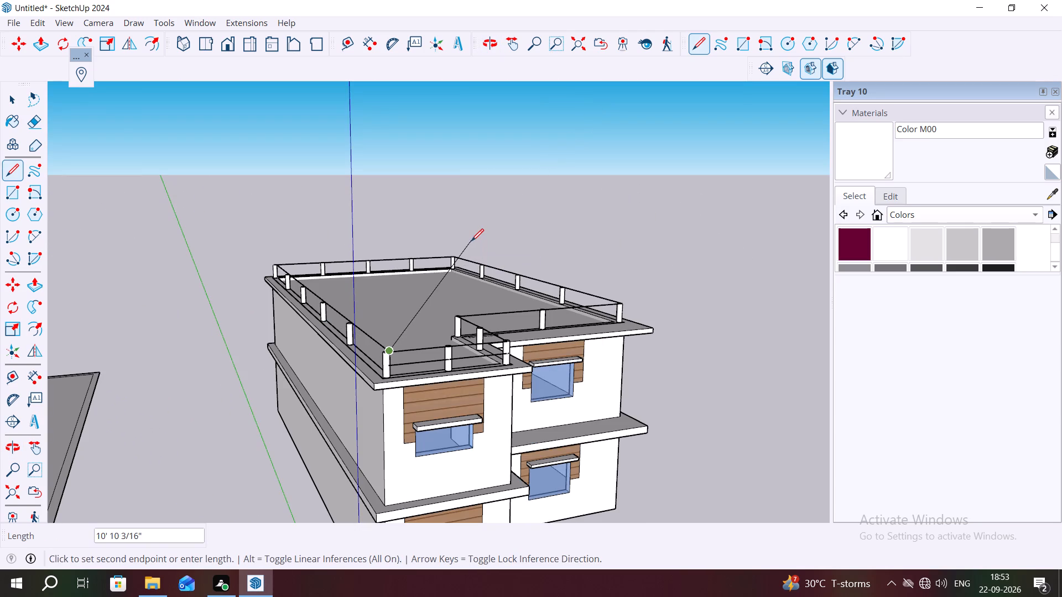
key(Escape)
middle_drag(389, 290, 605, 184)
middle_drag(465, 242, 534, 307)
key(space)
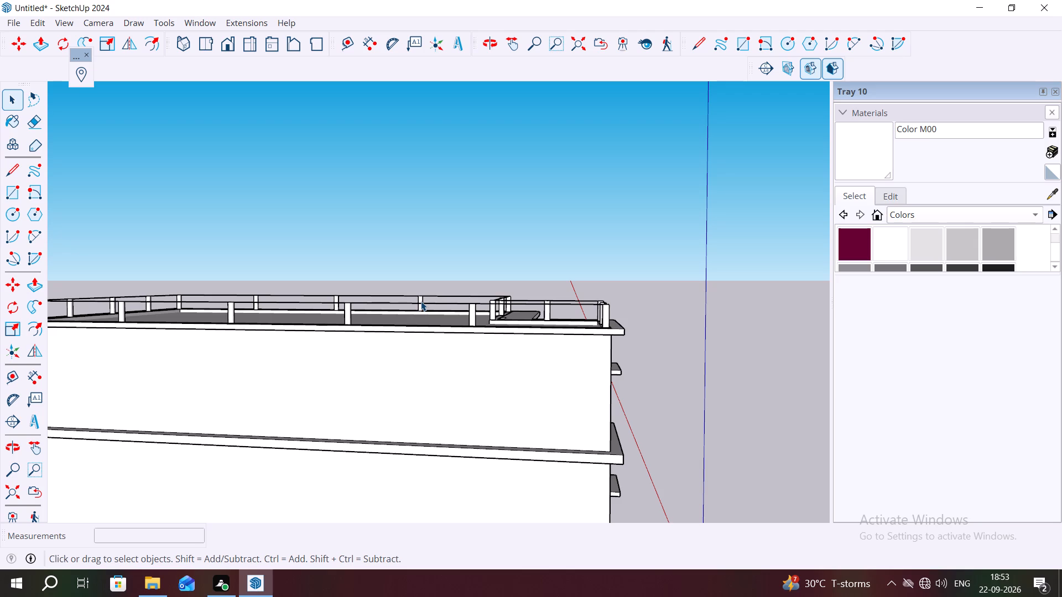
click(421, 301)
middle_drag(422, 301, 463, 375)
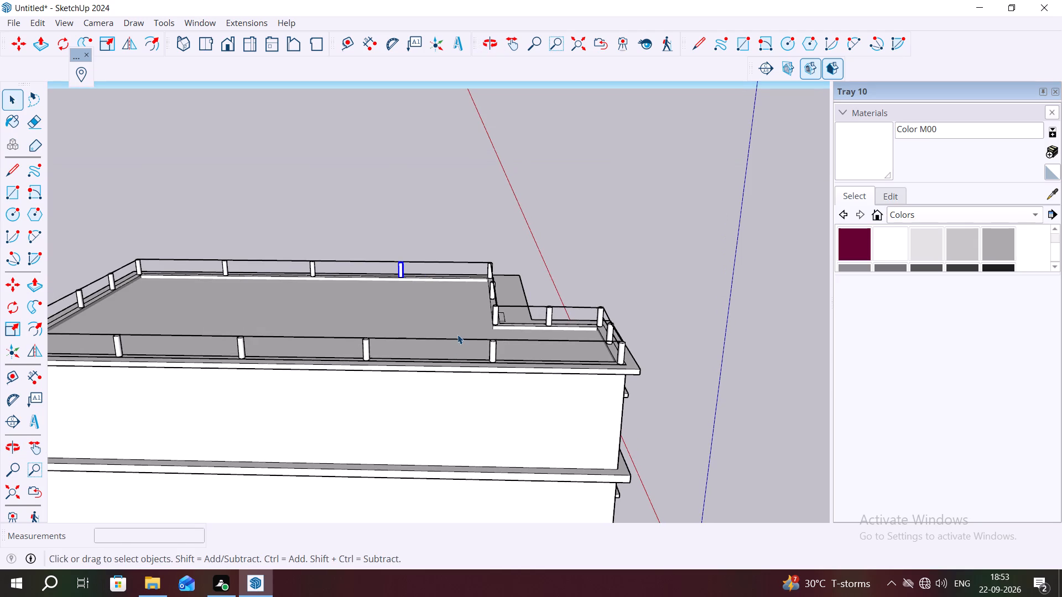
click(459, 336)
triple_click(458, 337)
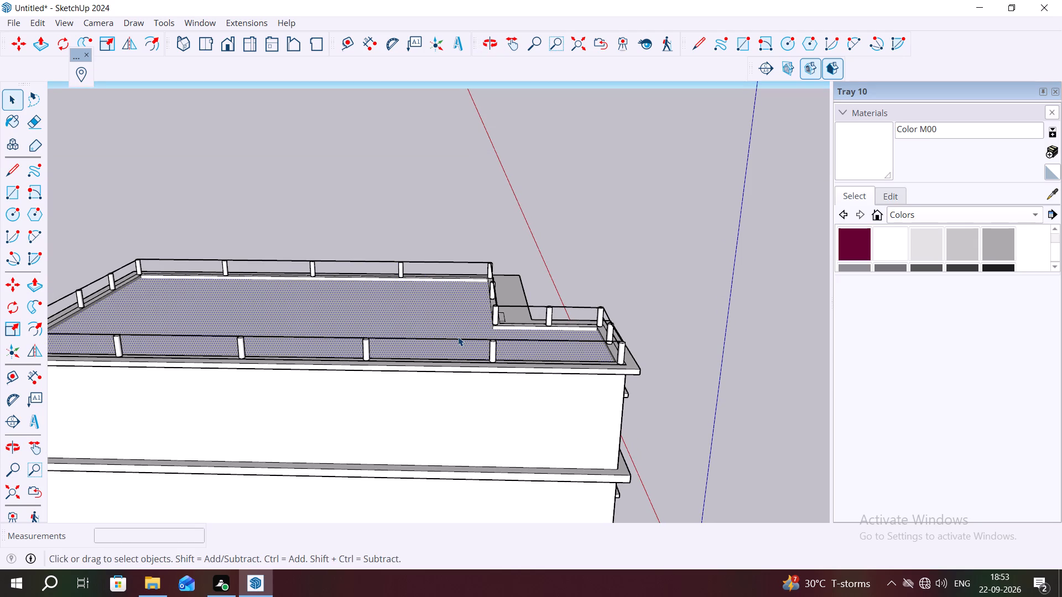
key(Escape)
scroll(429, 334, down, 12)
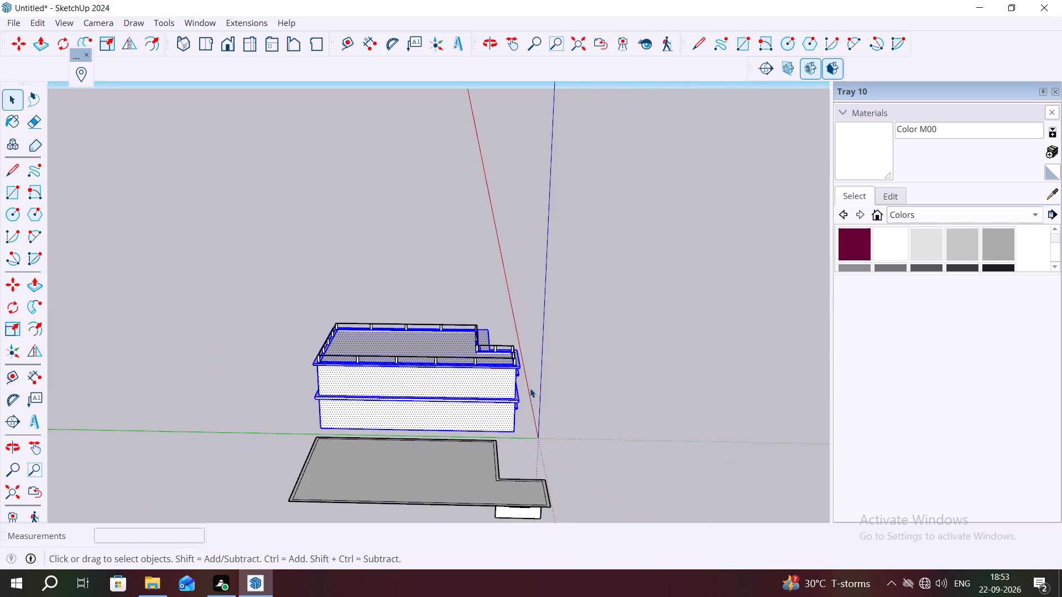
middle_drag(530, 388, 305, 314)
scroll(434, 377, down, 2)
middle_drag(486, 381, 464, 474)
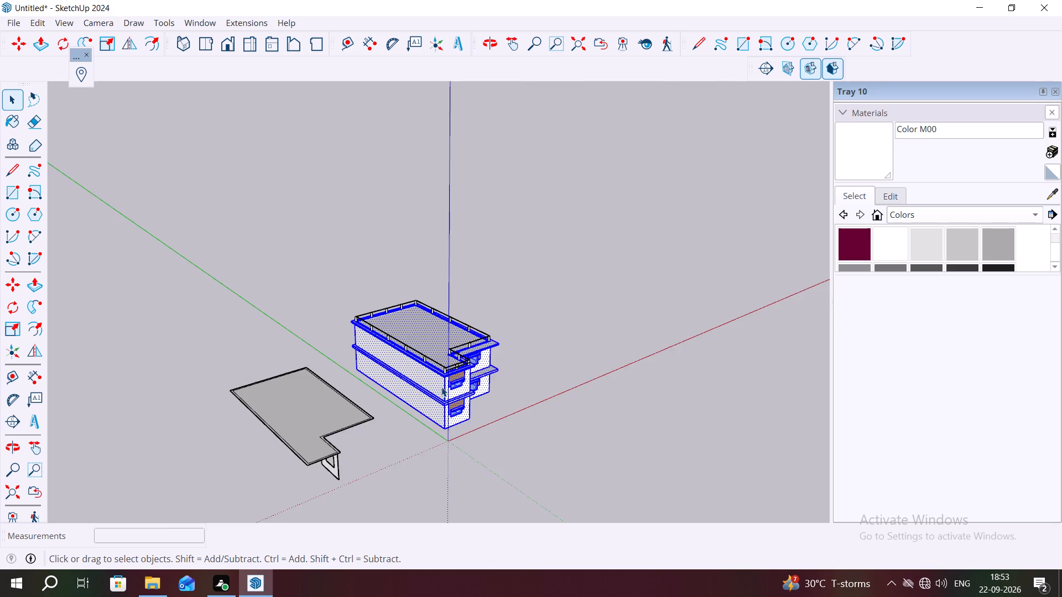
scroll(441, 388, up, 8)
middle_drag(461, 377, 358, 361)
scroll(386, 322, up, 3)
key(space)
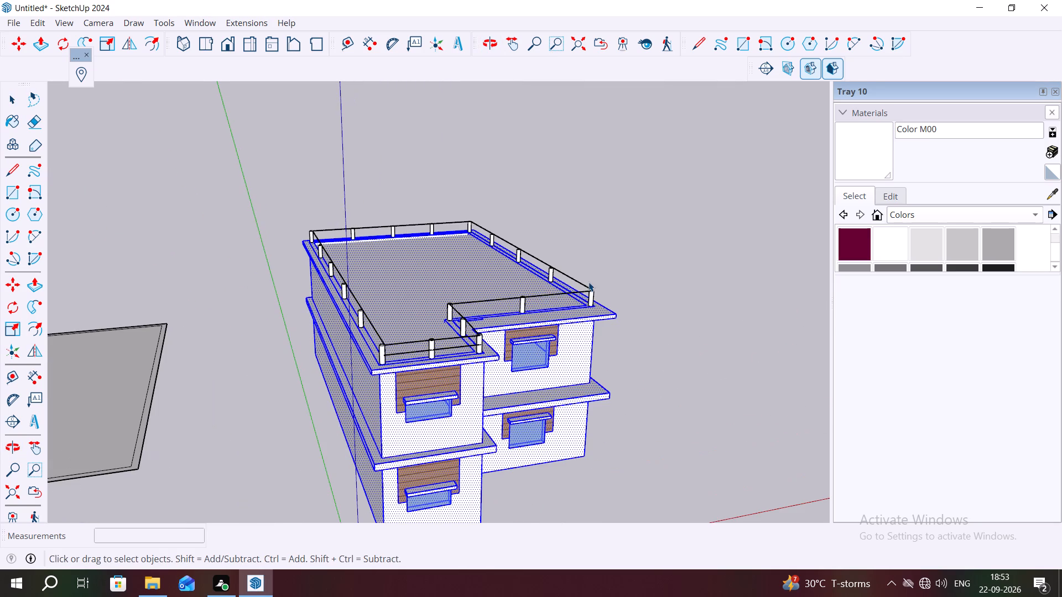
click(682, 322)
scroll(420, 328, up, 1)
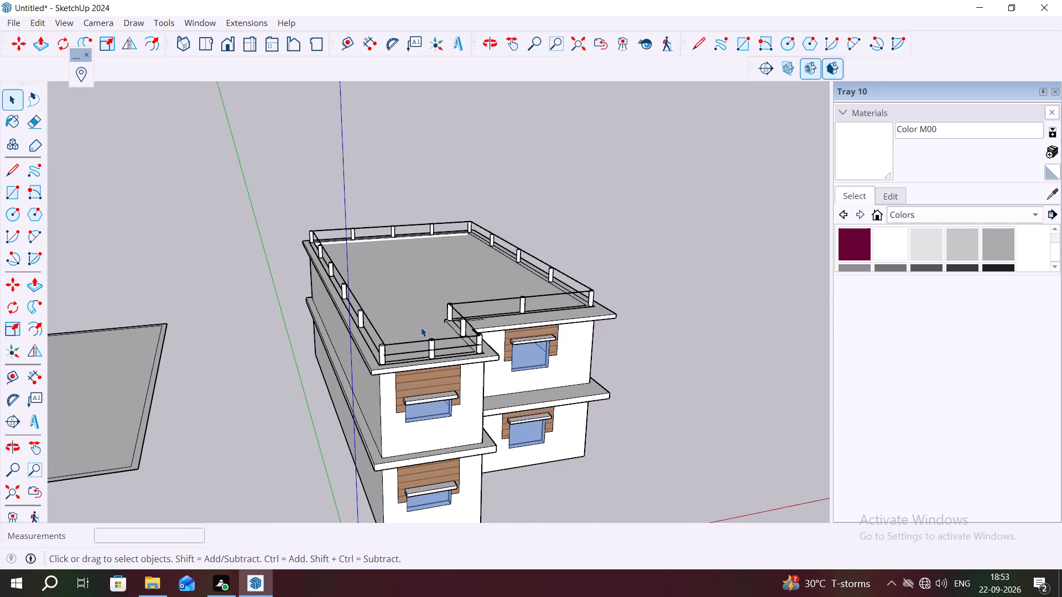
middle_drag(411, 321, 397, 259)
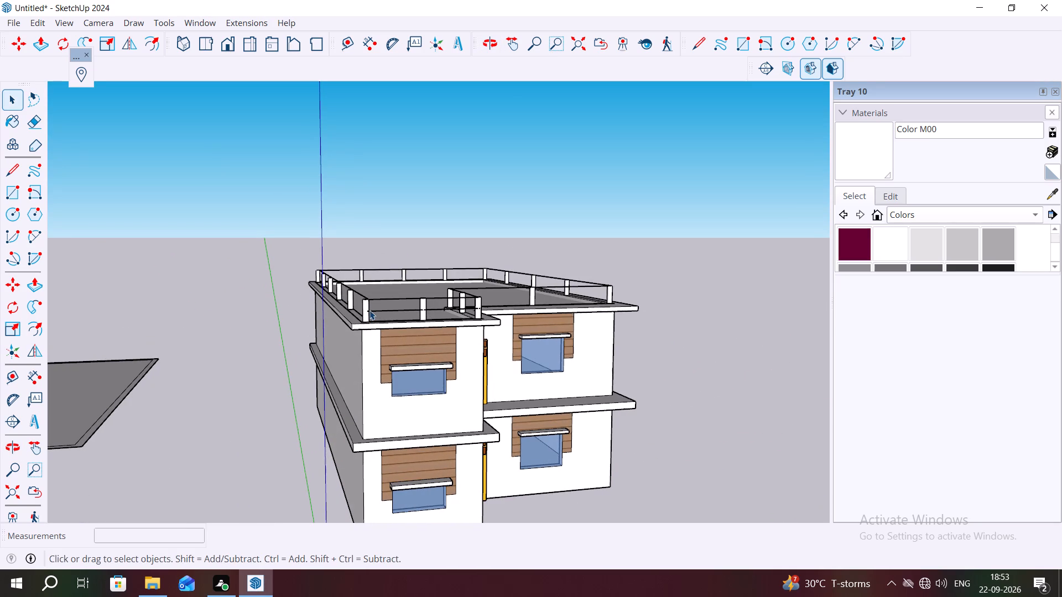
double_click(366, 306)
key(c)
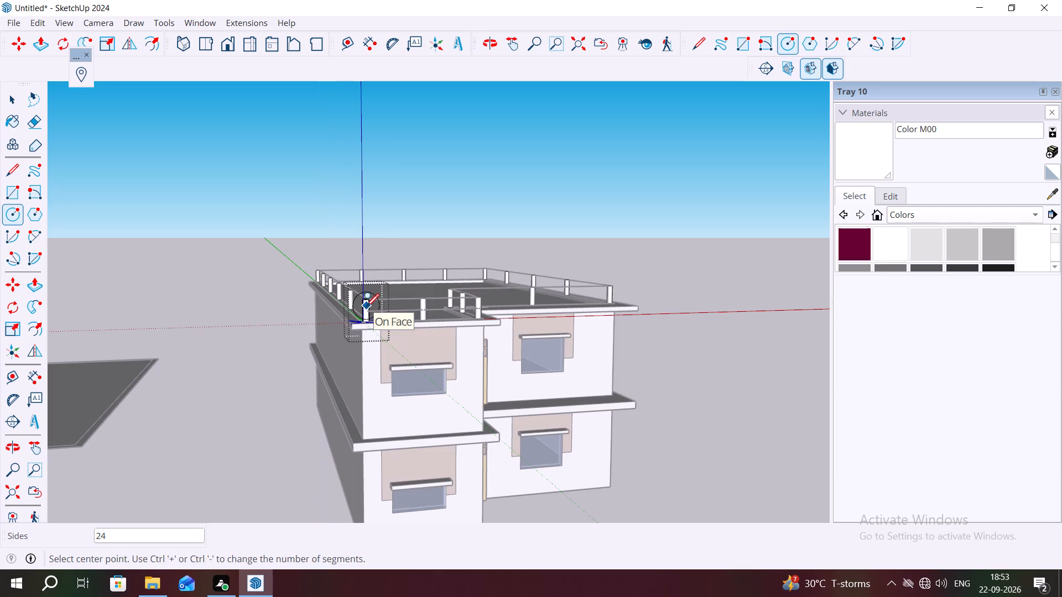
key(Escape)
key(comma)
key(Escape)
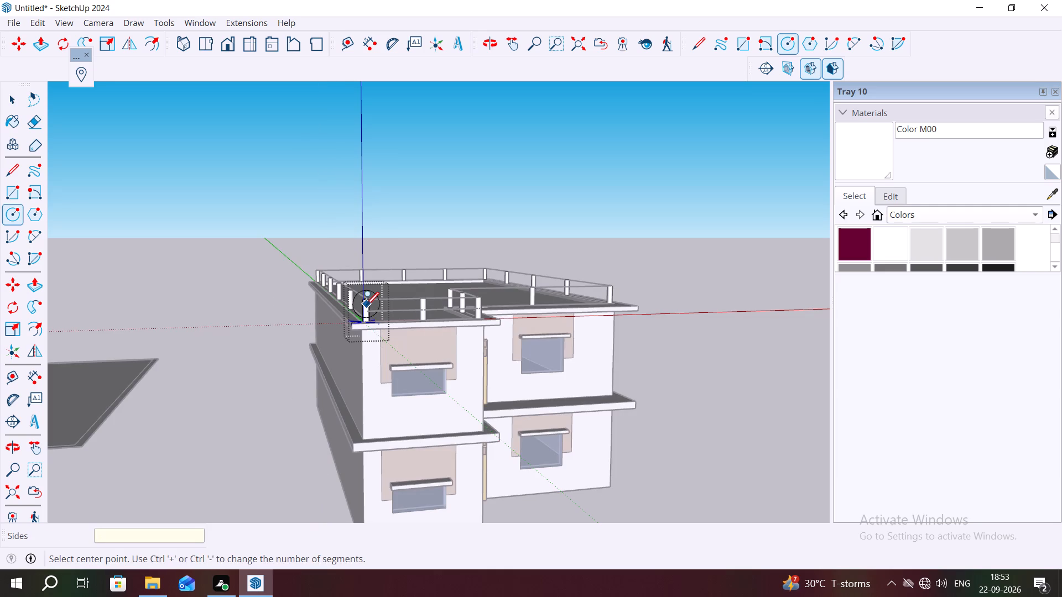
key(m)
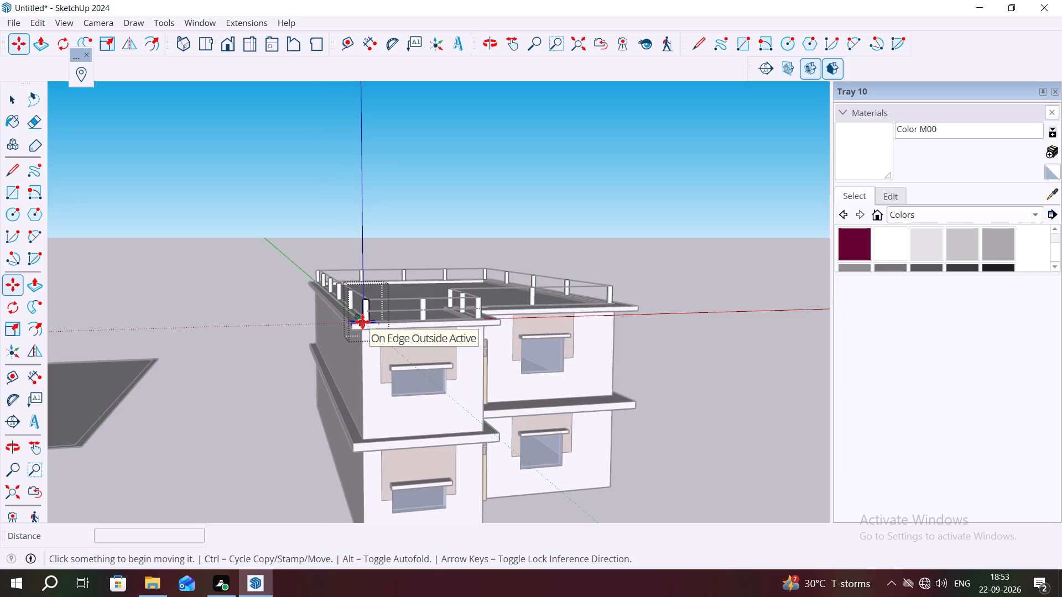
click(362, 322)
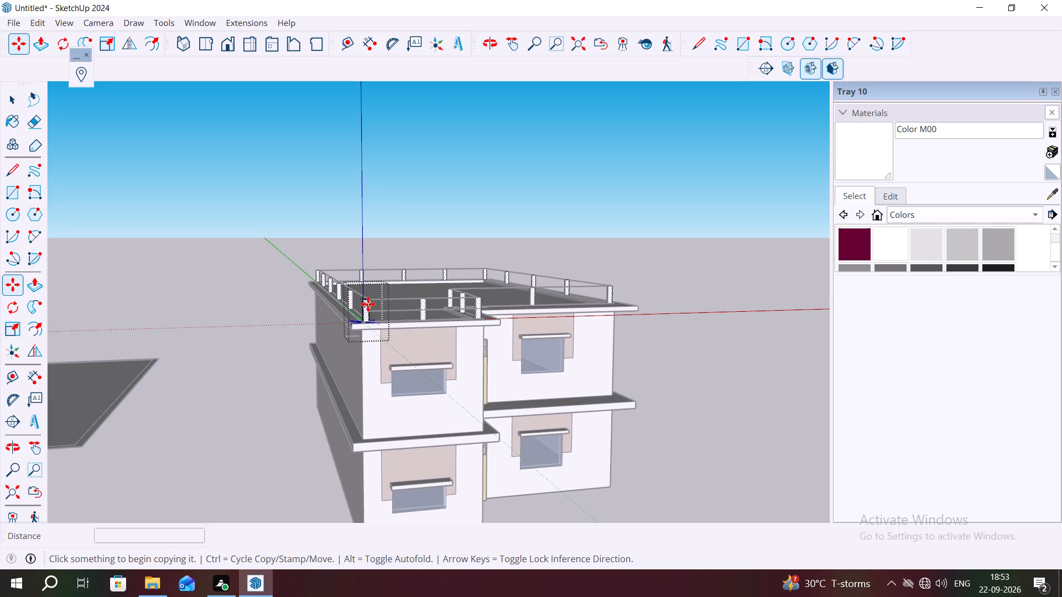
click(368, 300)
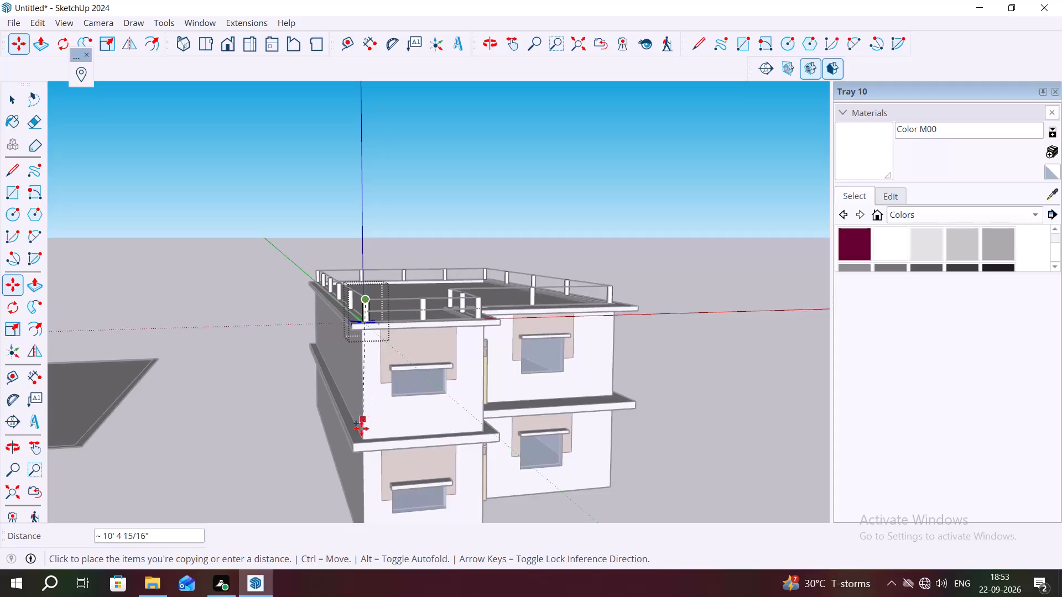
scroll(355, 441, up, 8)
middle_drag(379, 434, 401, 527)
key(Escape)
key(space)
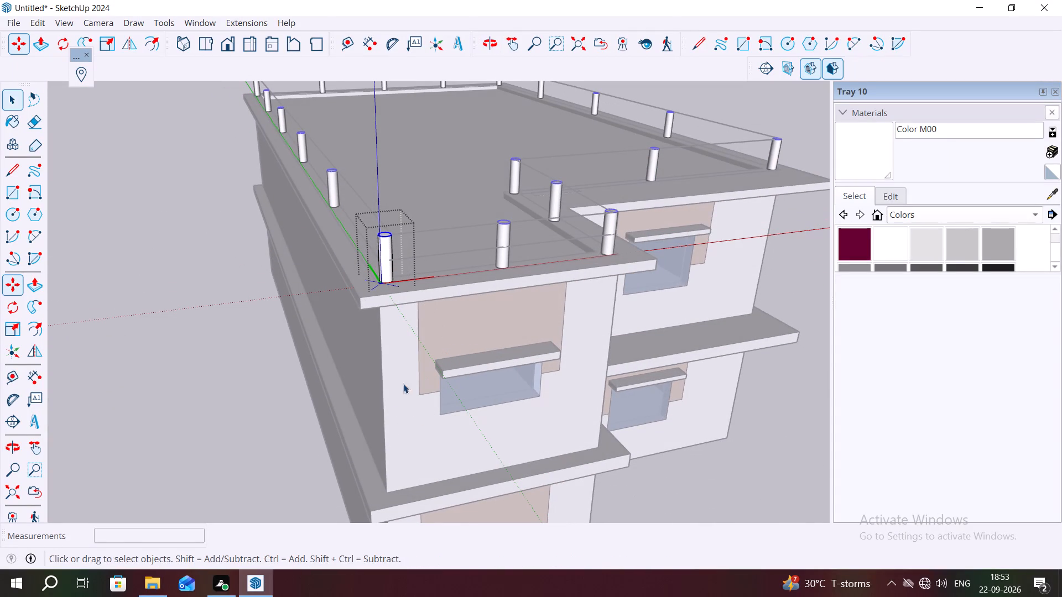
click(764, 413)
Look over the house exterior and its roof railing from the front and around the notch side.
scroll(484, 294, down, 10)
scroll(484, 137, down, 4)
middle_drag(504, 248, 413, 193)
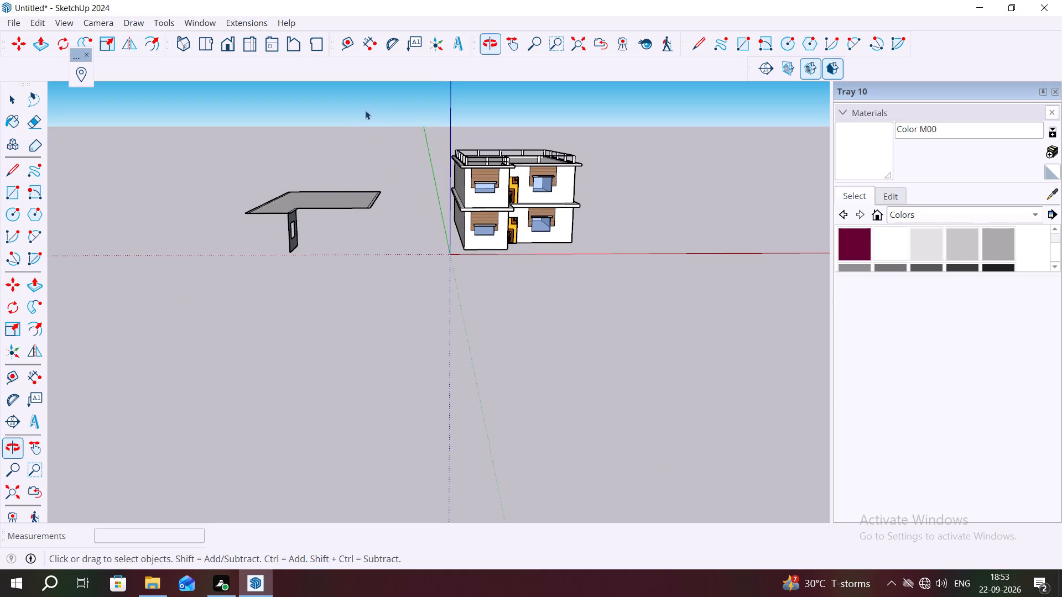
scroll(358, 134, down, 2)
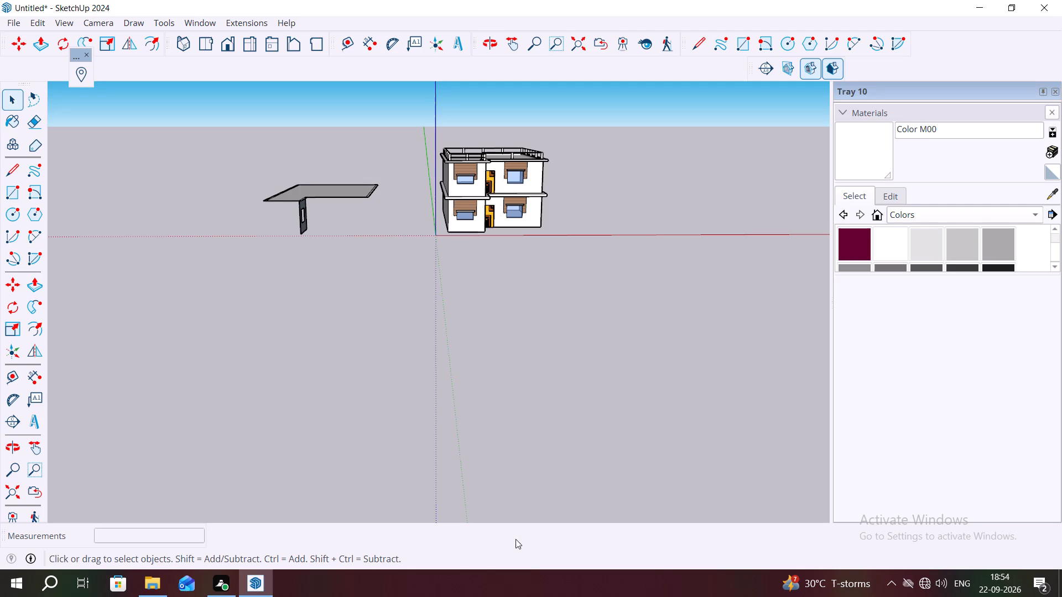
scroll(523, 159, up, 6)
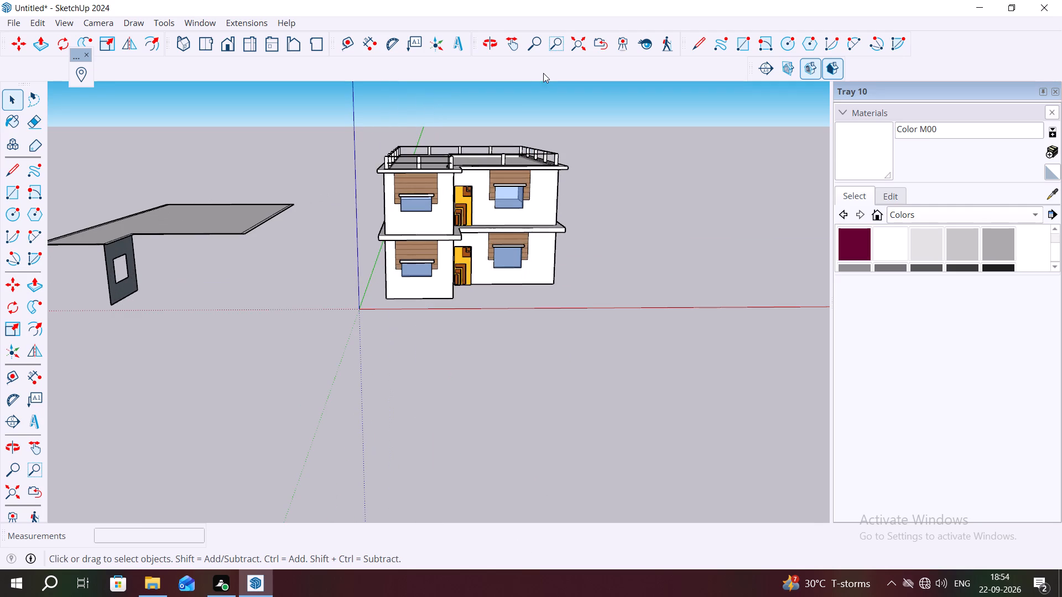
middle_drag(478, 113, 464, 112)
middle_drag(436, 187, 359, 178)
scroll(435, 165, up, 8)
middle_drag(424, 186, 494, 177)
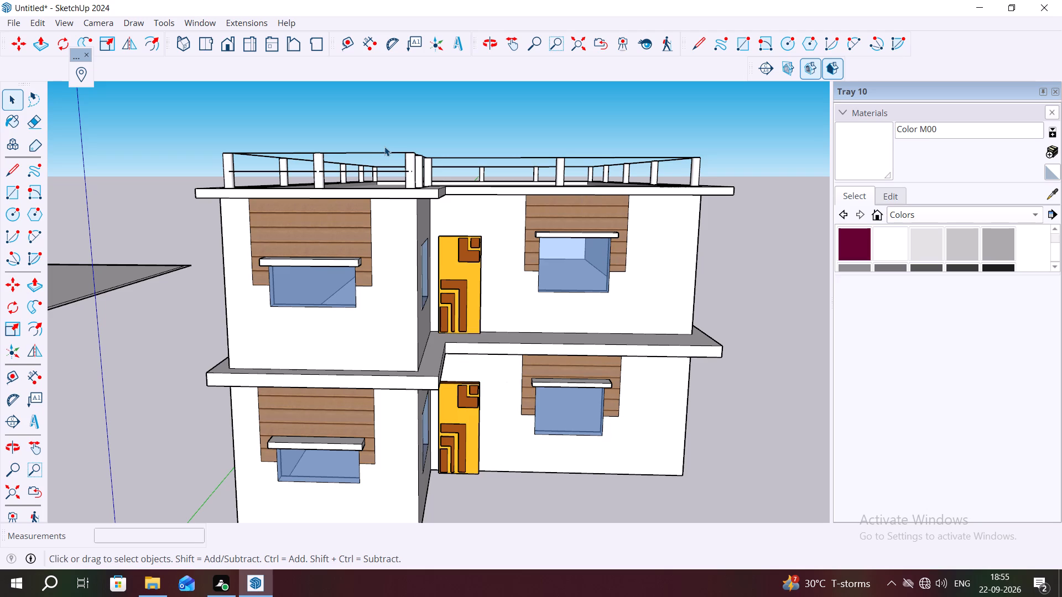
scroll(382, 146, down, 3)
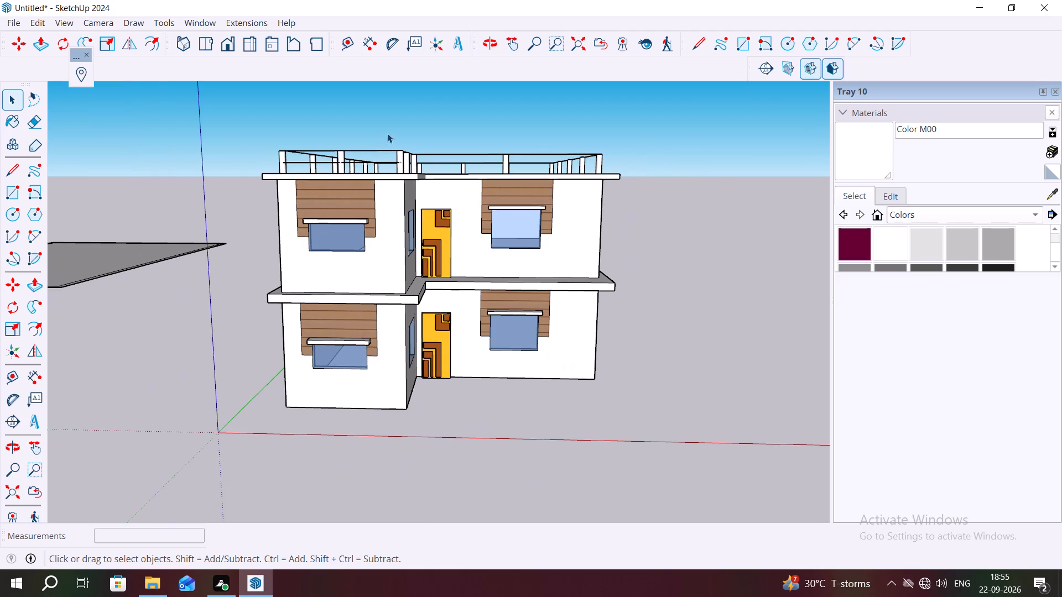
middle_drag(404, 223, 216, 247)
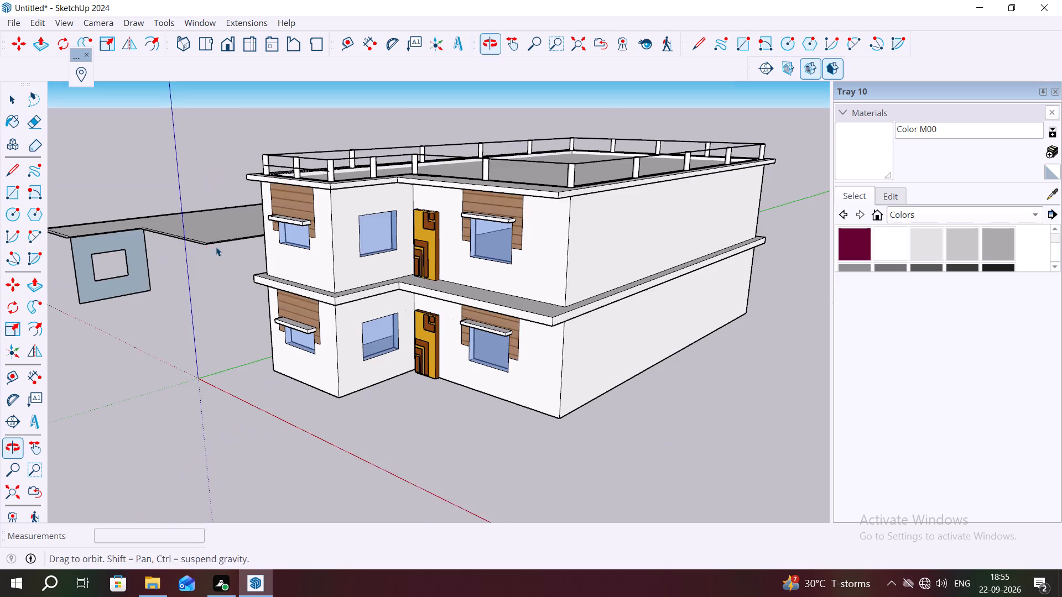
middle_drag(216, 247, 213, 249)
Draw a thin rectangle about 5' 4" by 4" just above the upper-storey window on the notch-side wall, slightly overhanging the window's width.
scroll(356, 212, up, 2)
middle_drag(357, 218, 214, 196)
scroll(316, 214, up, 2)
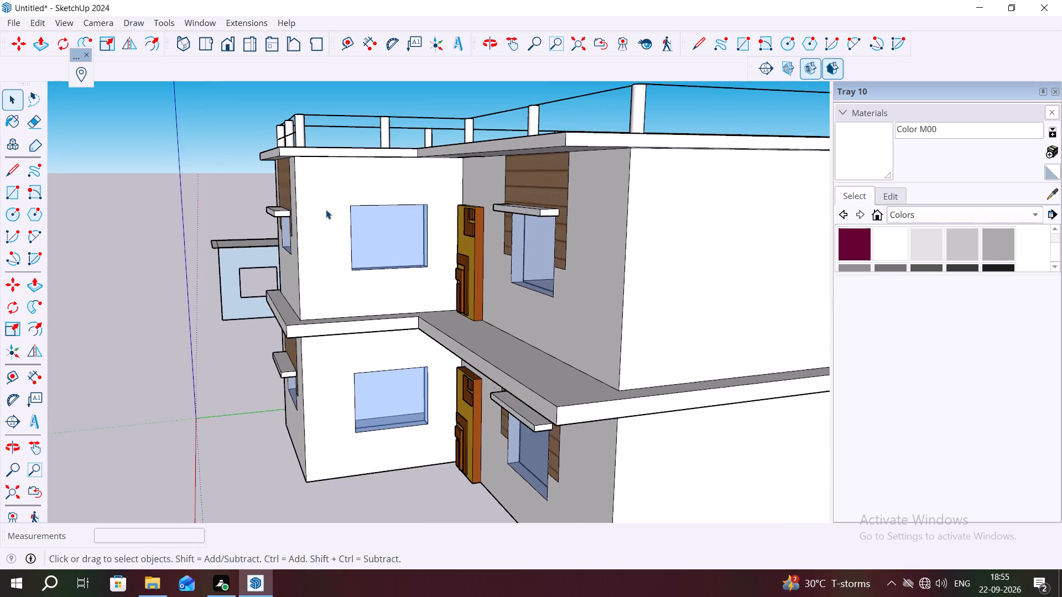
scroll(326, 210, up, 2)
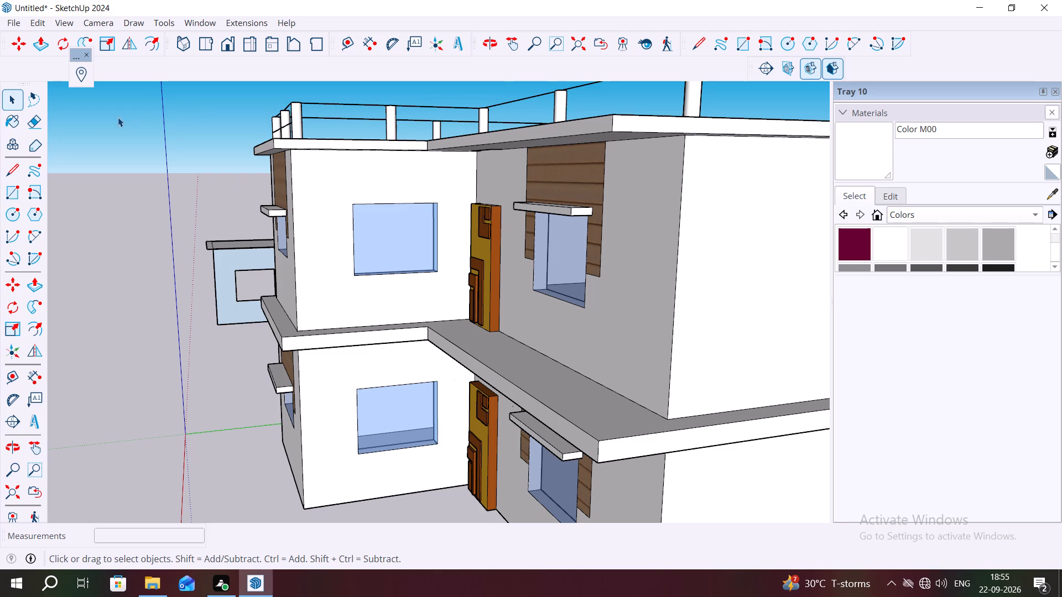
click(11, 188)
scroll(313, 185, up, 2)
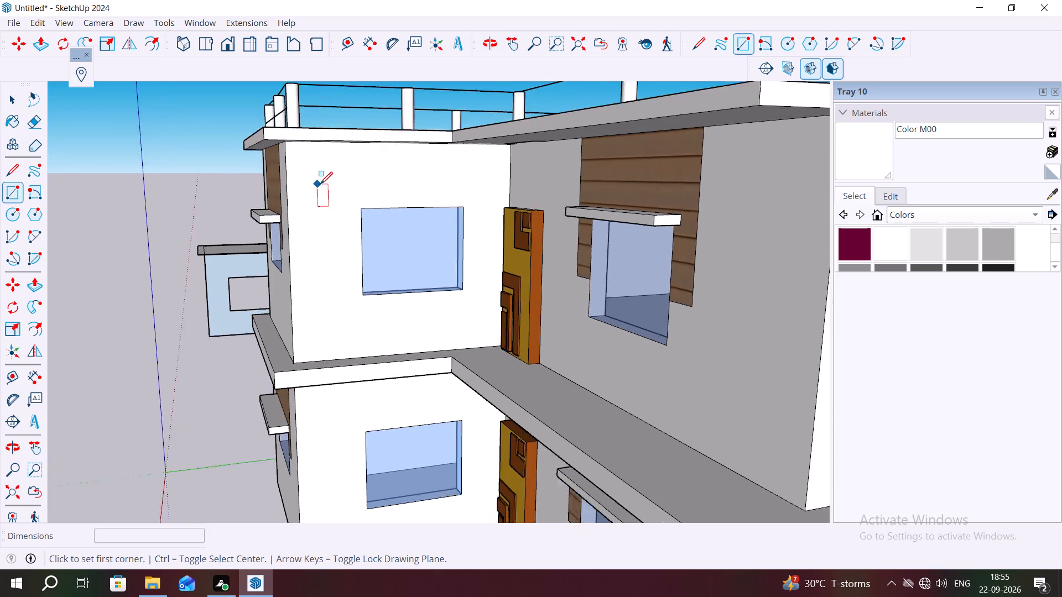
scroll(320, 184, up, 4)
scroll(373, 211, up, 7)
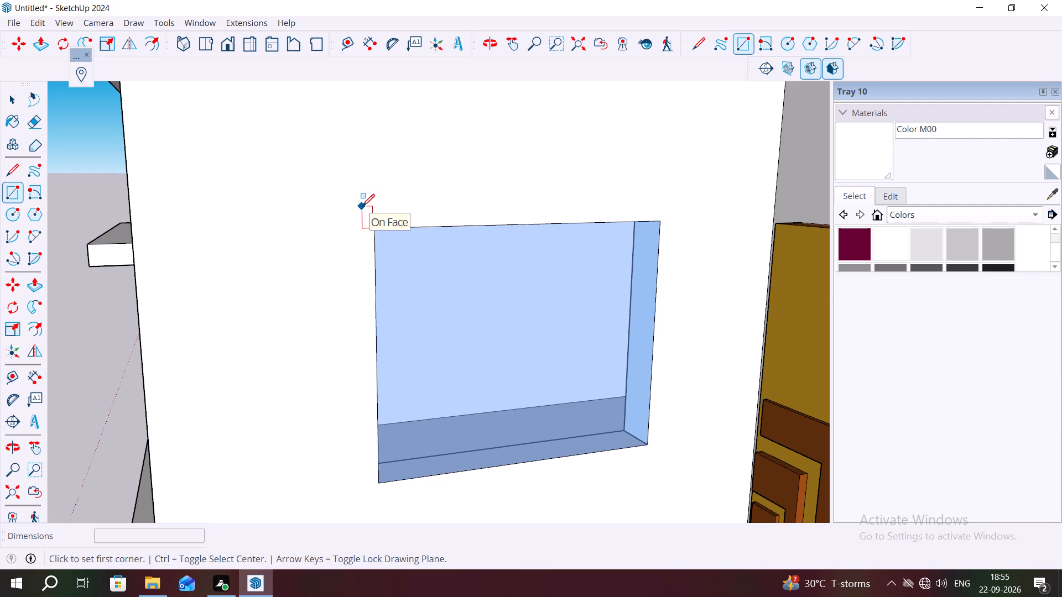
click(362, 206)
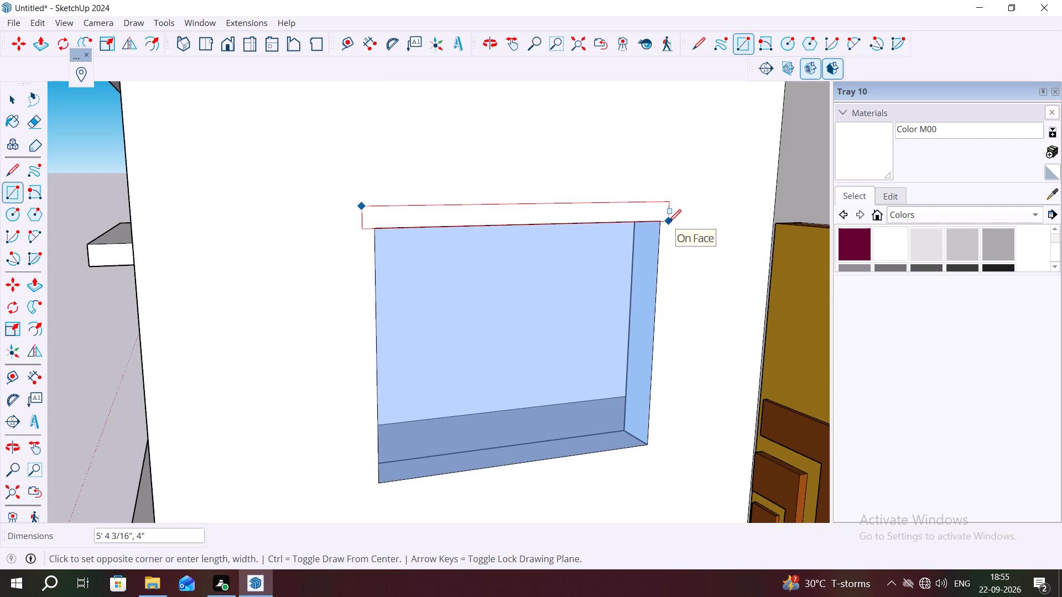
scroll(669, 222, up, 5)
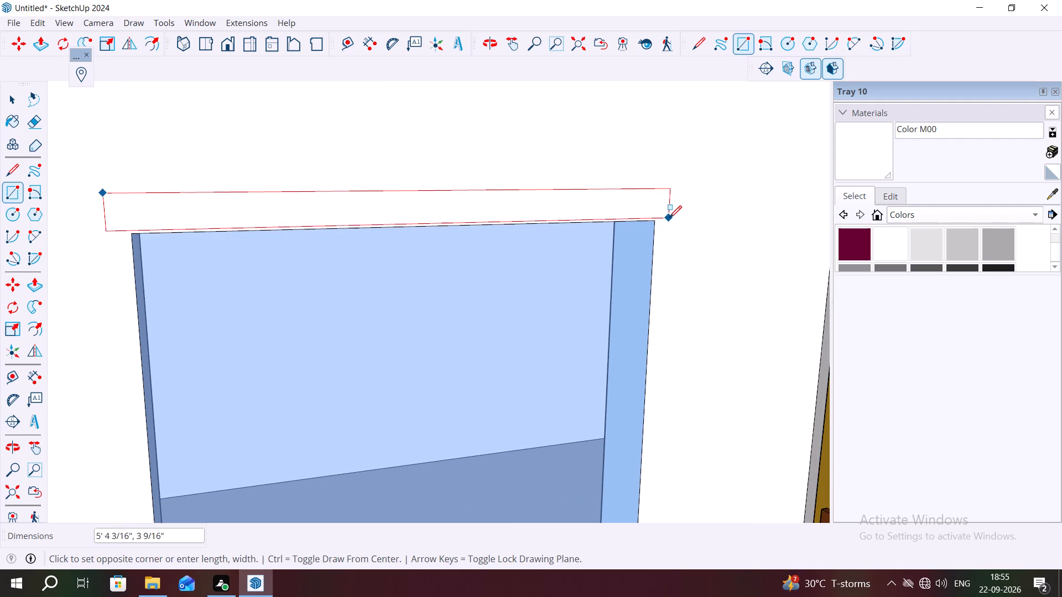
click(669, 219)
scroll(626, 227, down, 6)
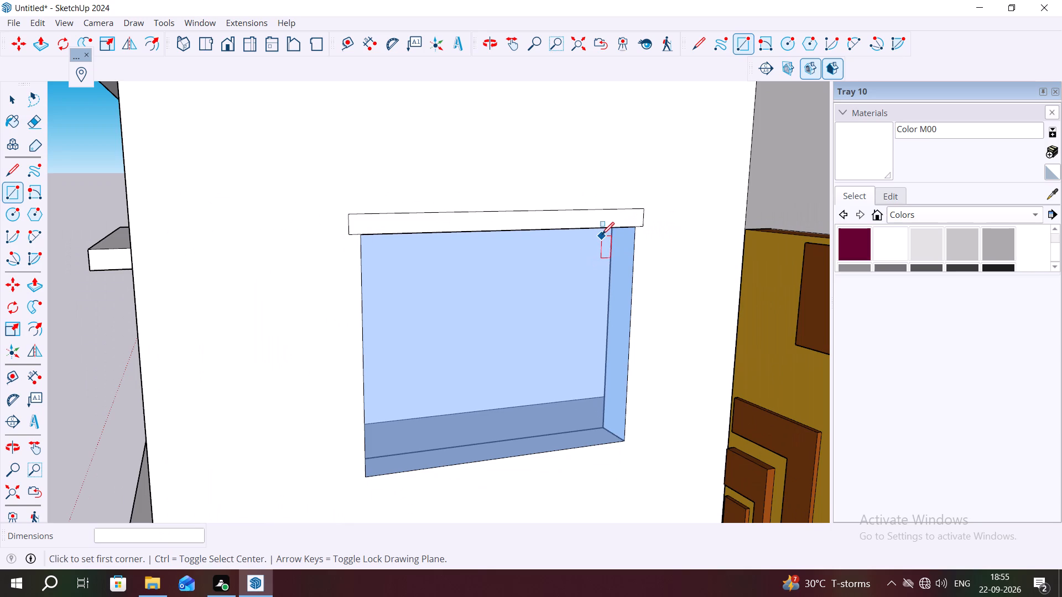
key(Escape)
key(space)
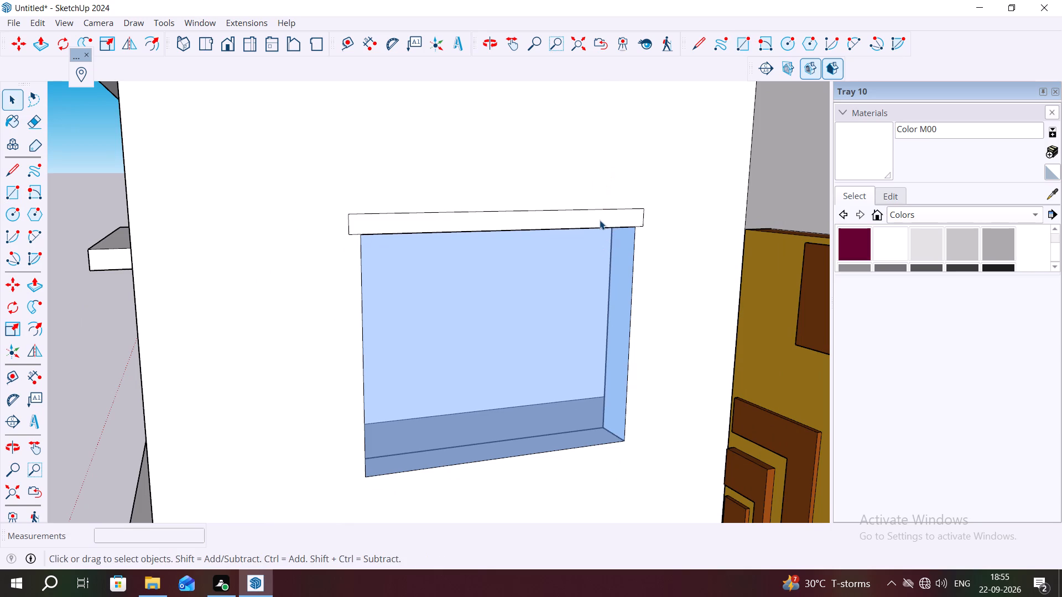
Copy the thin rectangle about 10' 9 1/2" straight down, to sit just above the lower-storey window on the same wall.
double_click(600, 220)
key(m)
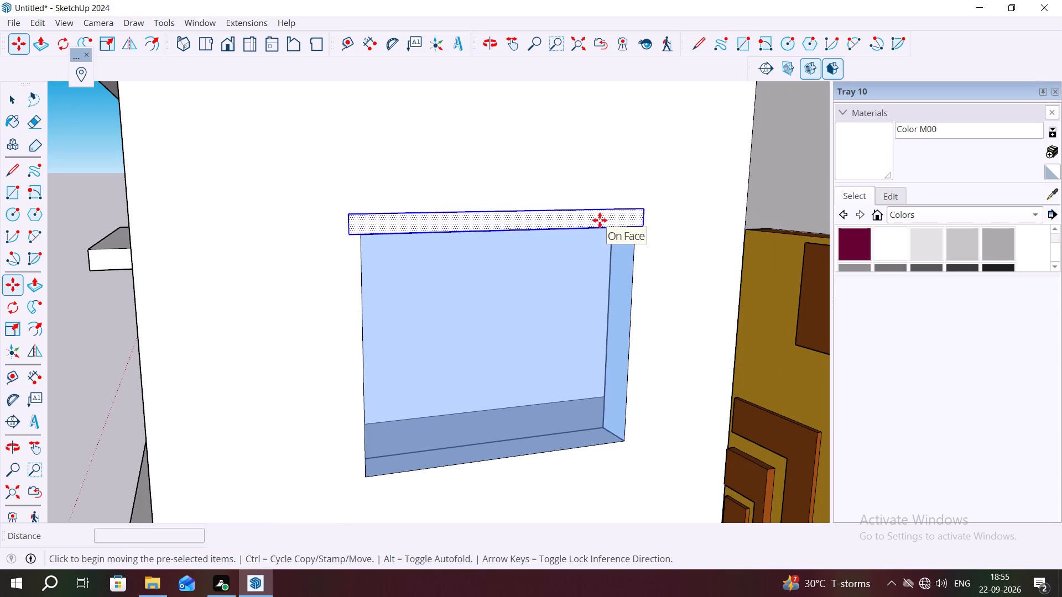
click(642, 226)
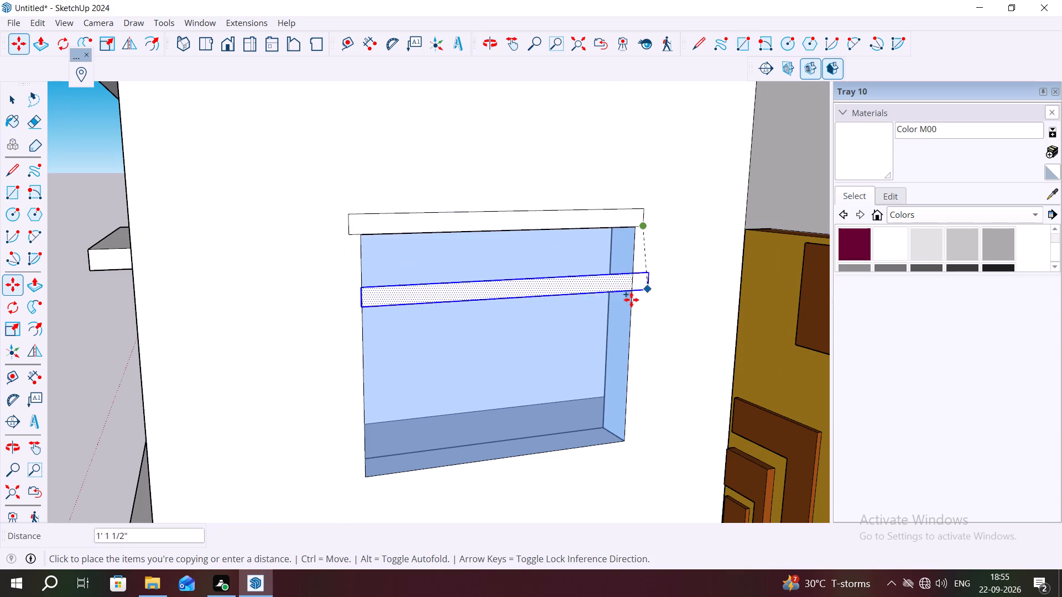
scroll(613, 301, down, 3)
scroll(574, 268, down, 6)
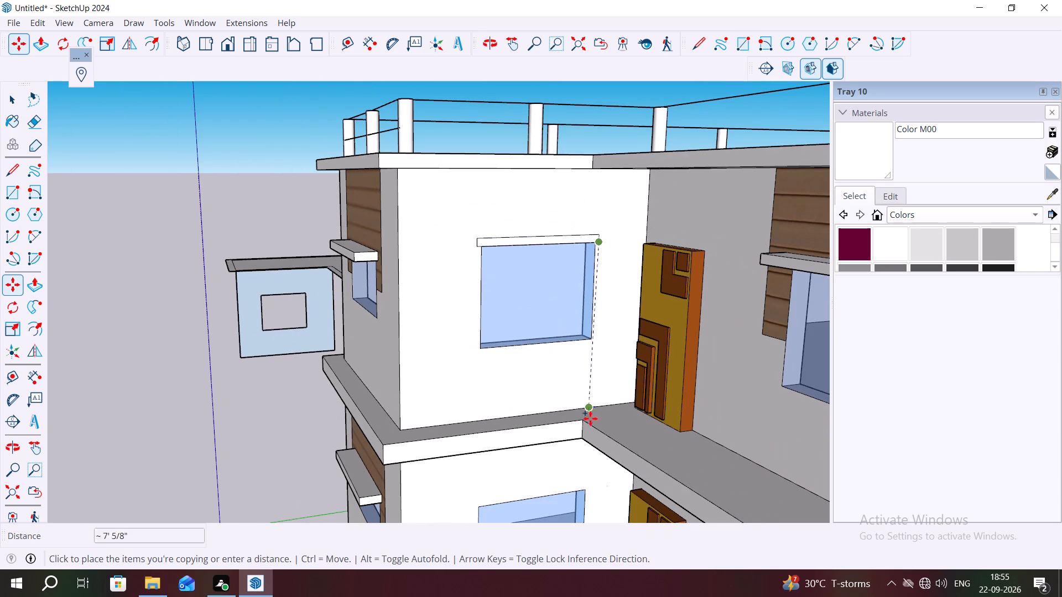
scroll(587, 484, up, 5)
middle_drag(587, 484, 570, 412)
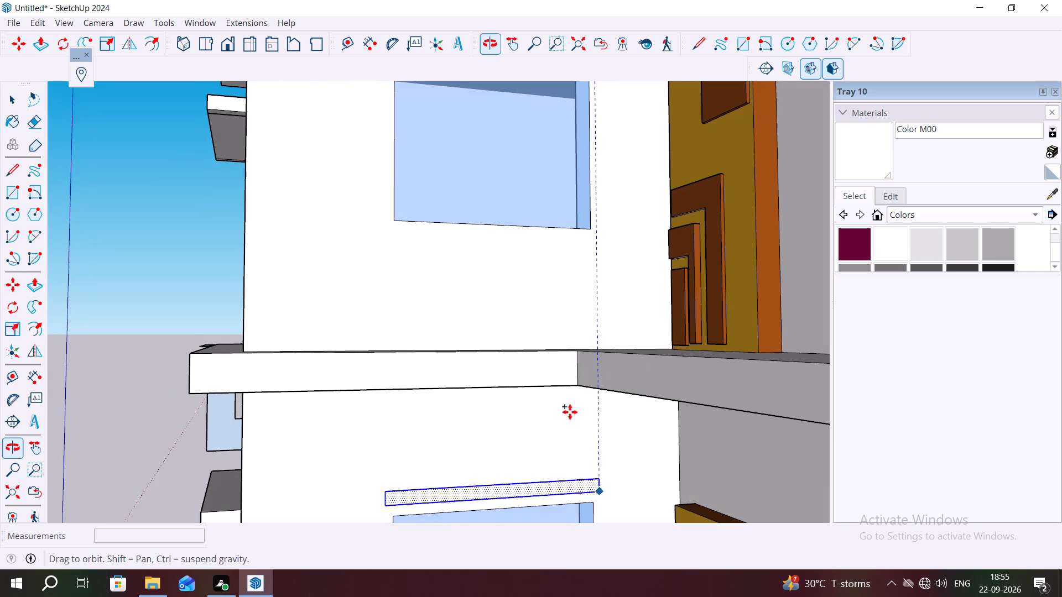
middle_drag(570, 412, 570, 417)
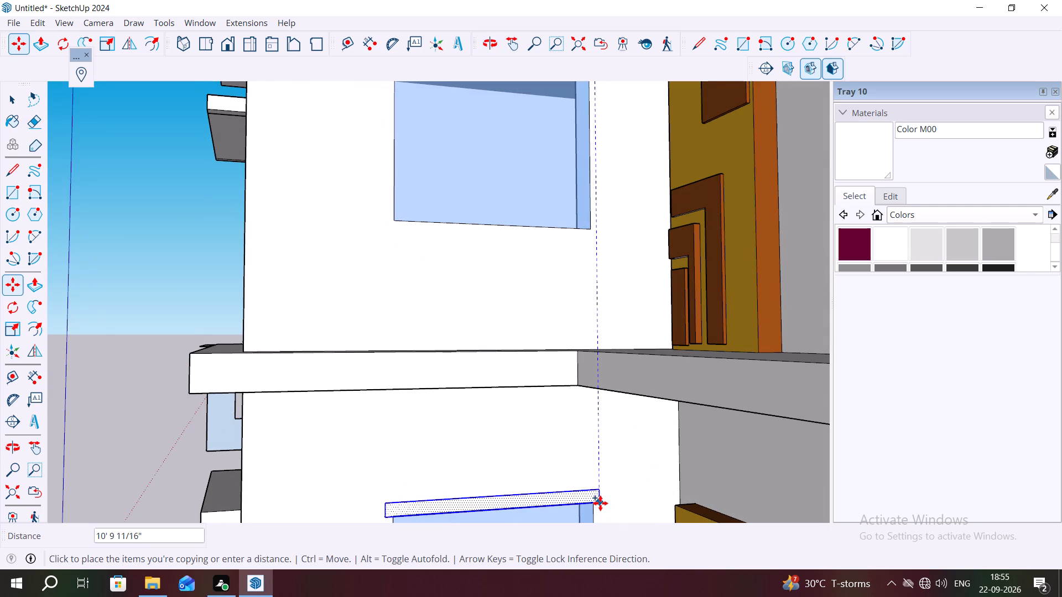
scroll(596, 496, down, 1)
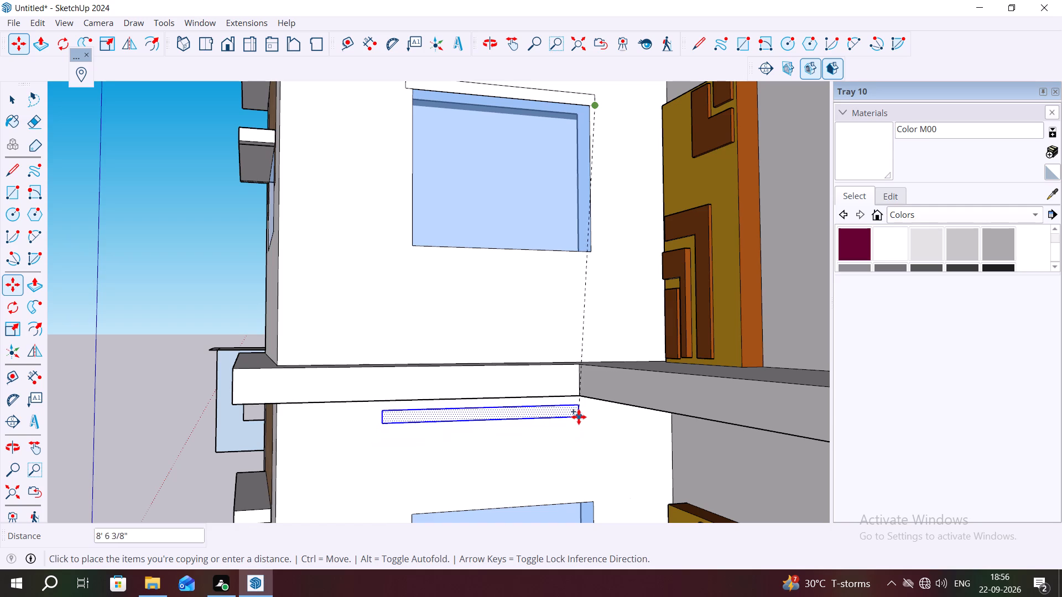
scroll(566, 421, down, 5)
scroll(542, 347, down, 1)
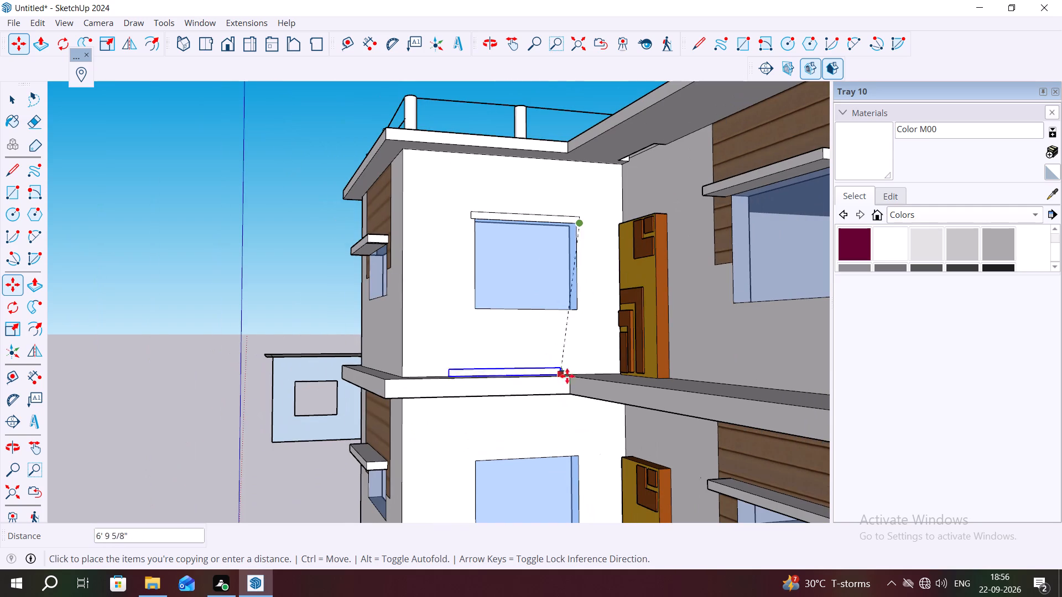
scroll(585, 451, up, 2)
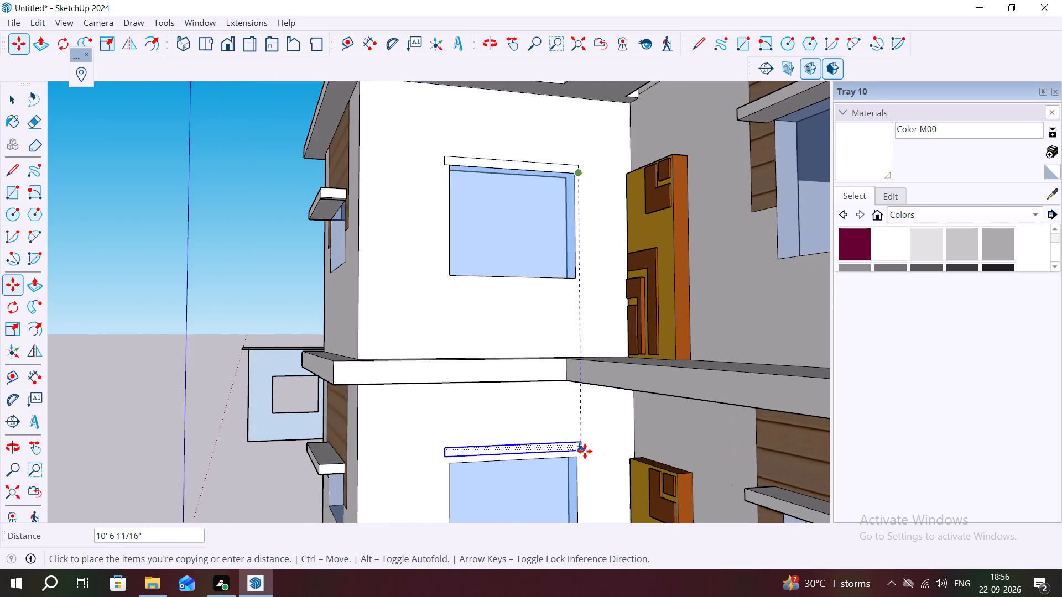
scroll(585, 458, up, 3)
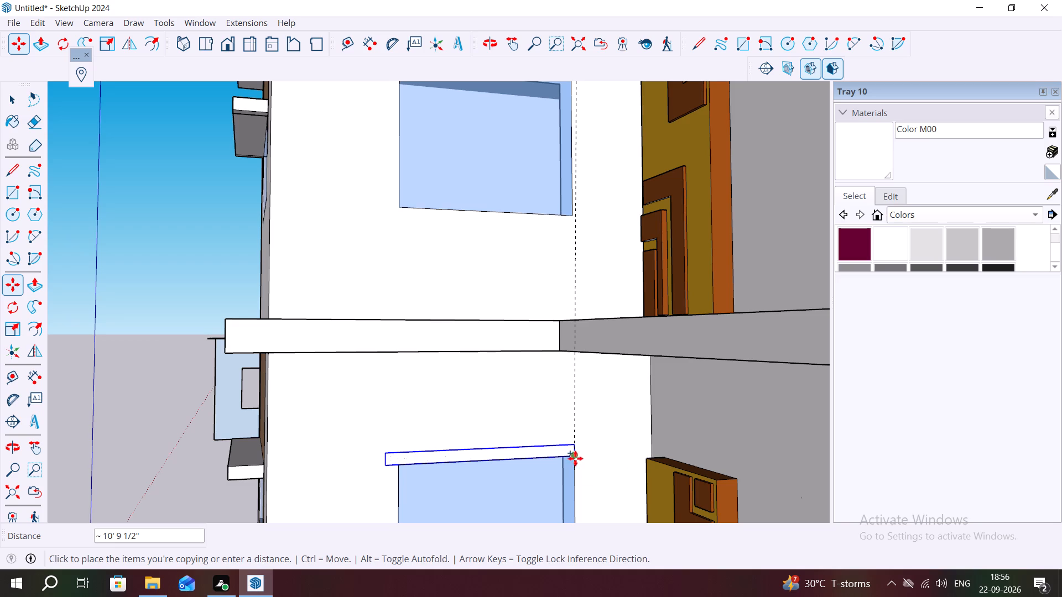
scroll(582, 456, up, 2)
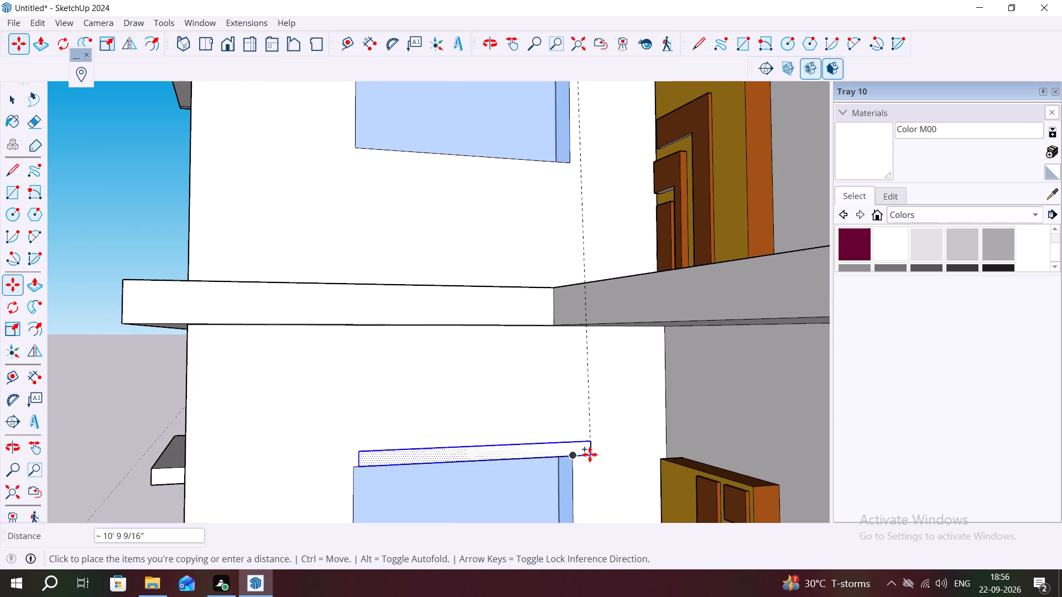
scroll(586, 455, up, 6)
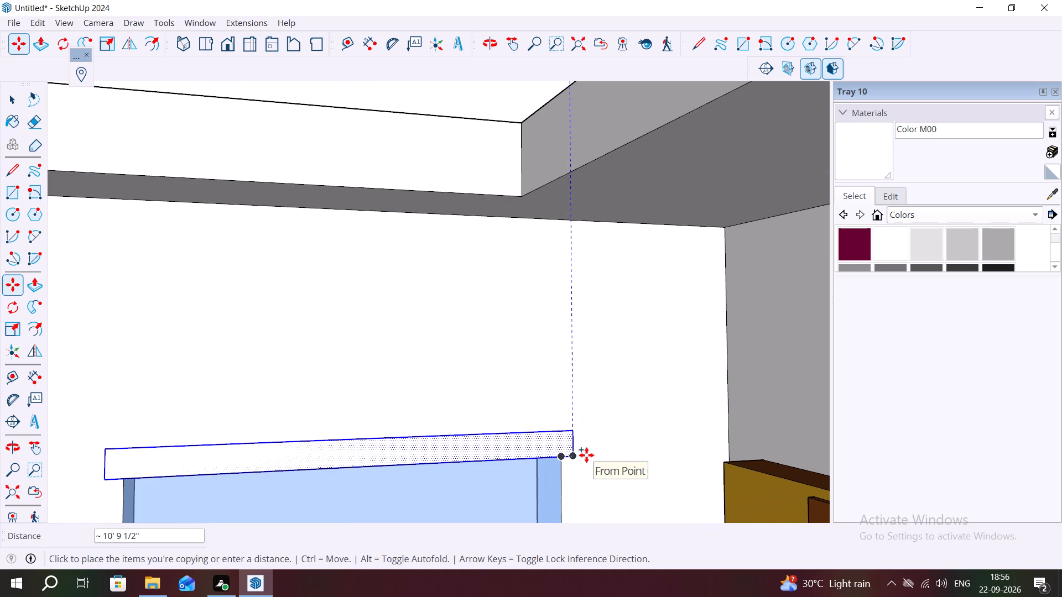
click(586, 455)
scroll(576, 439, down, 9)
key(Escape)
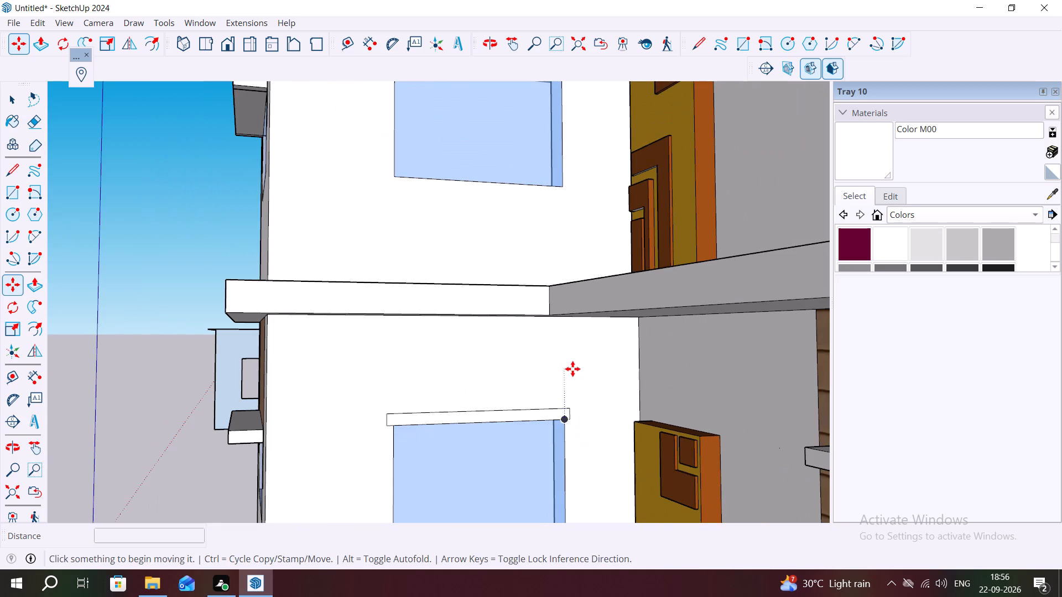
Extrude the thin rectangle above the lower-storey notch-side window outward by 1'.
key(Escape)
key(Escape)
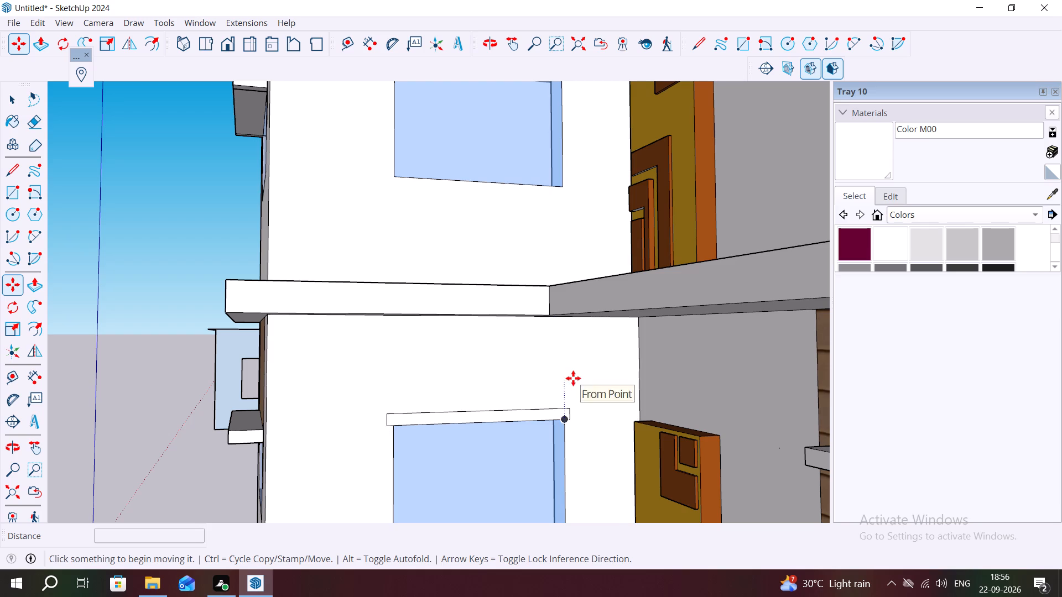
key(space)
click(549, 416)
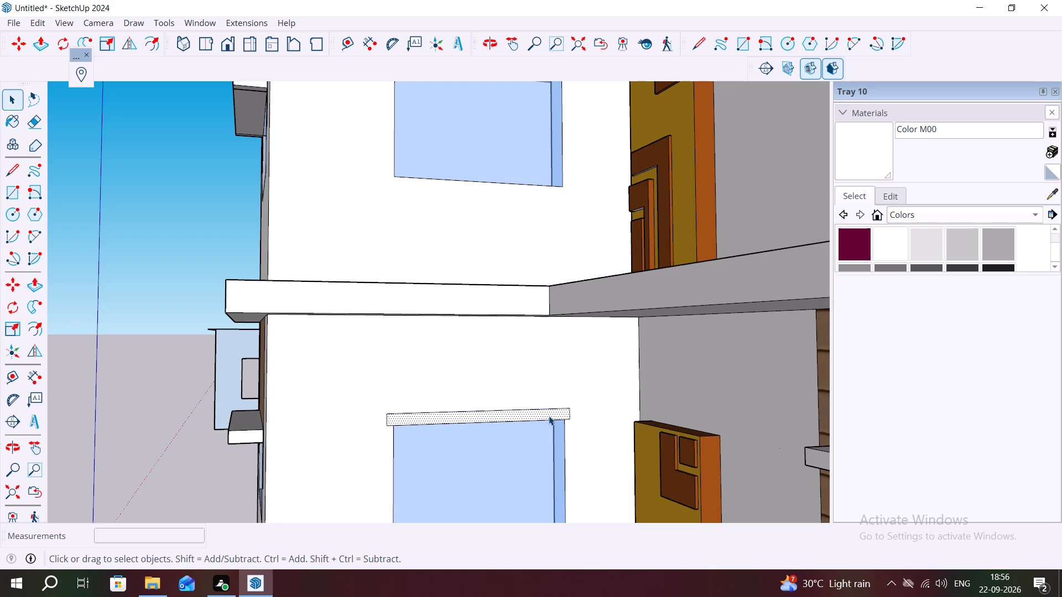
key(p)
click(544, 407)
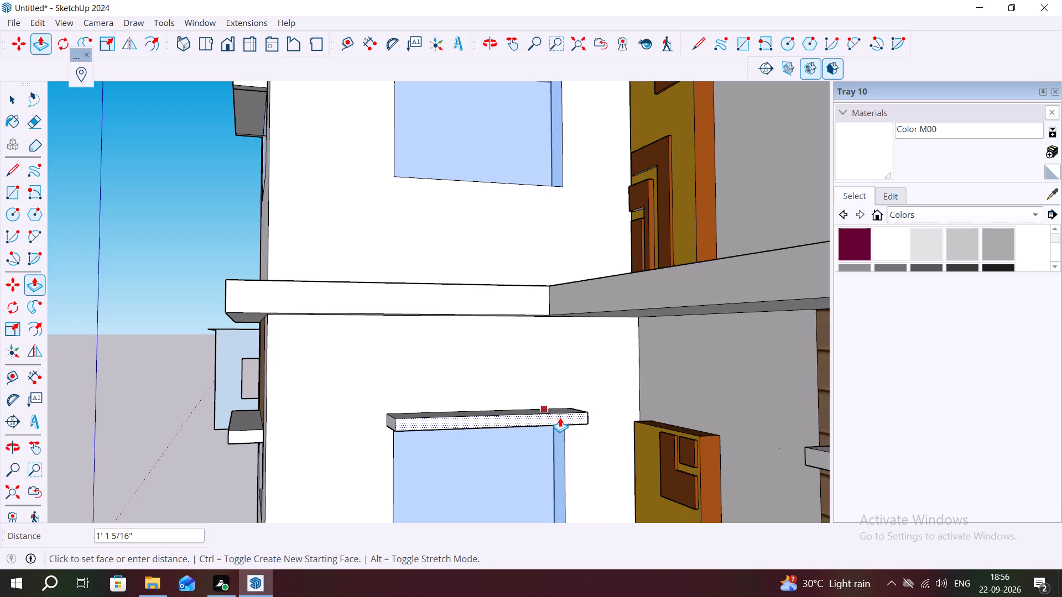
text(1')
key(Return)
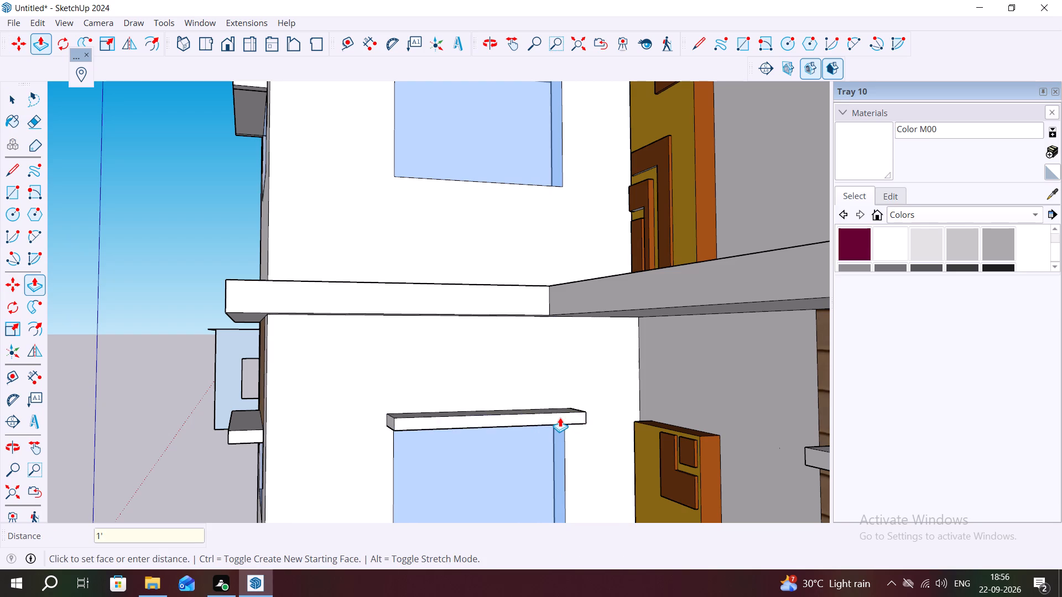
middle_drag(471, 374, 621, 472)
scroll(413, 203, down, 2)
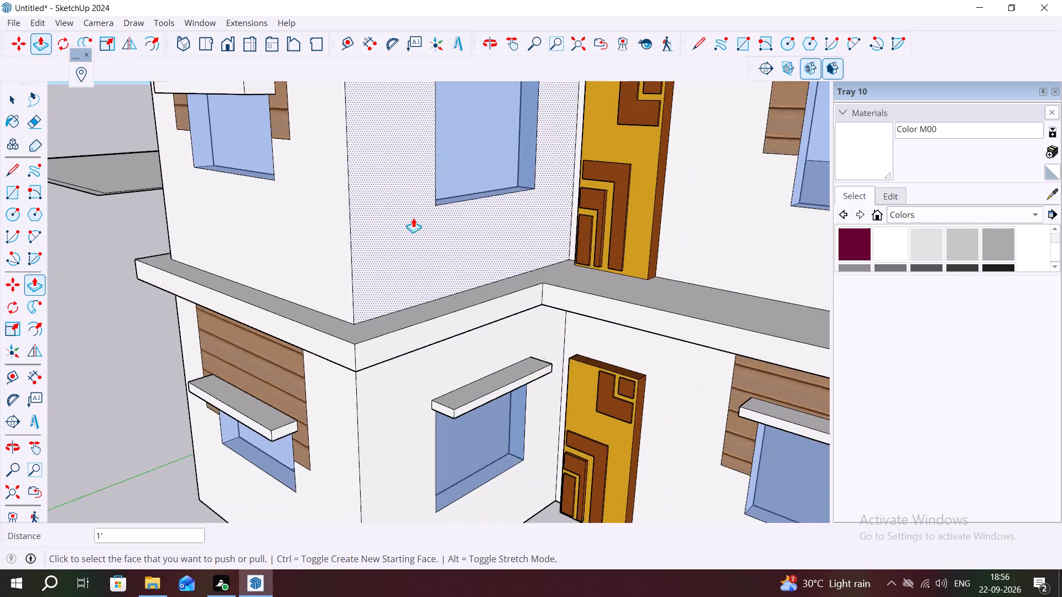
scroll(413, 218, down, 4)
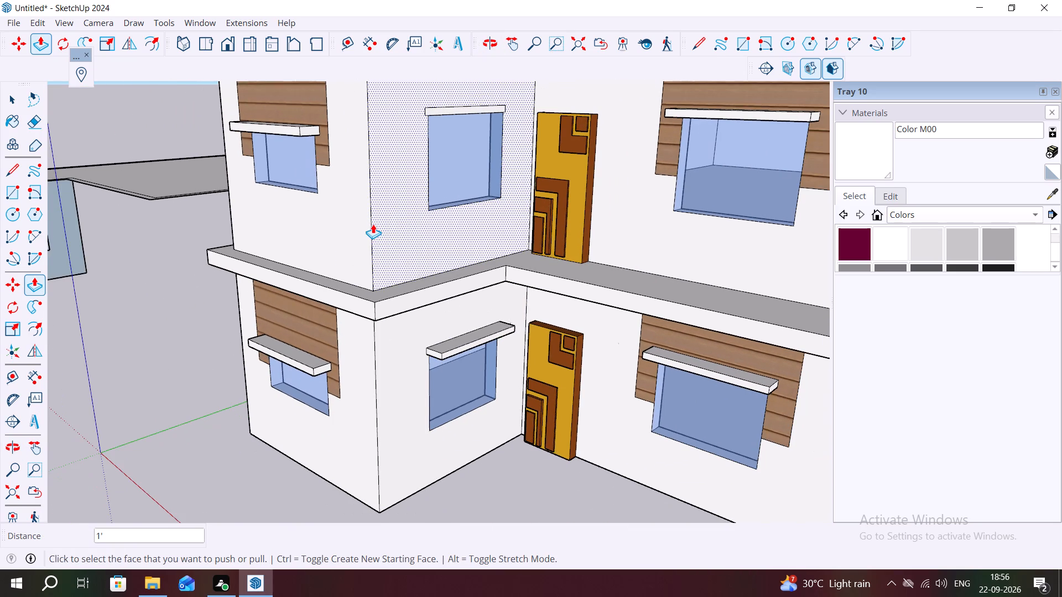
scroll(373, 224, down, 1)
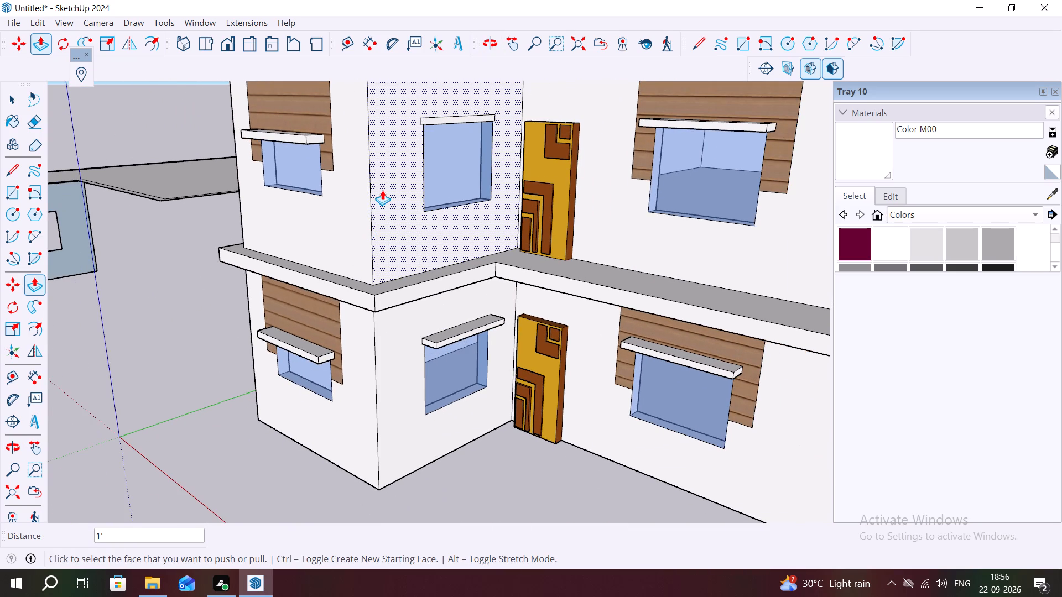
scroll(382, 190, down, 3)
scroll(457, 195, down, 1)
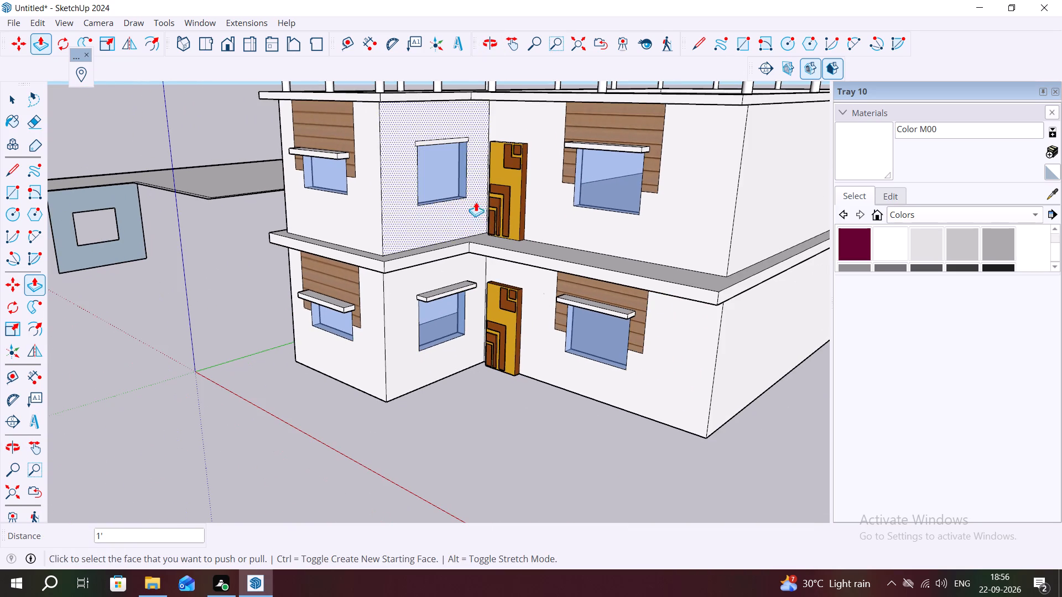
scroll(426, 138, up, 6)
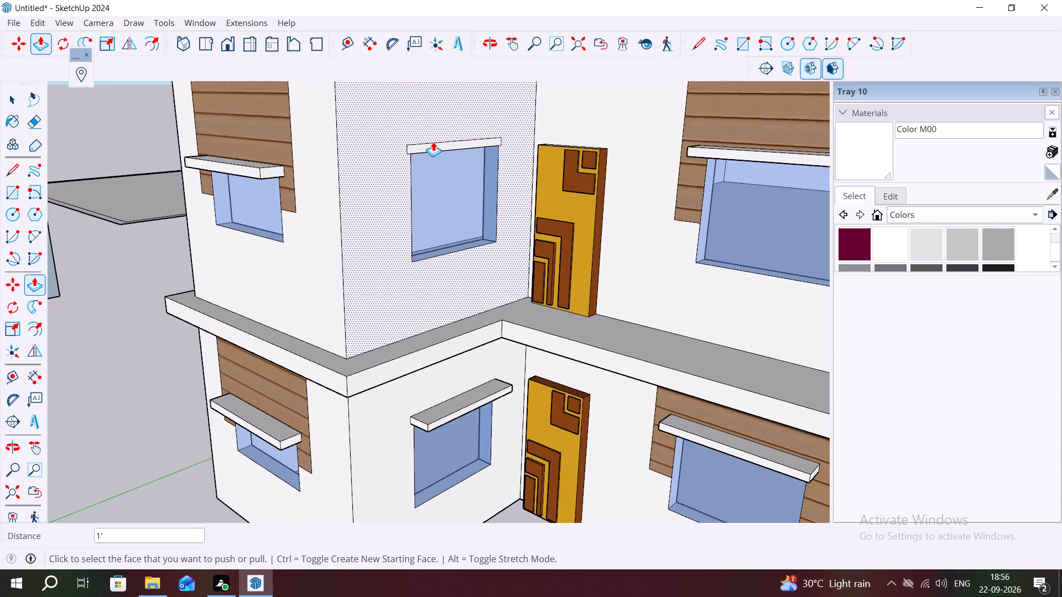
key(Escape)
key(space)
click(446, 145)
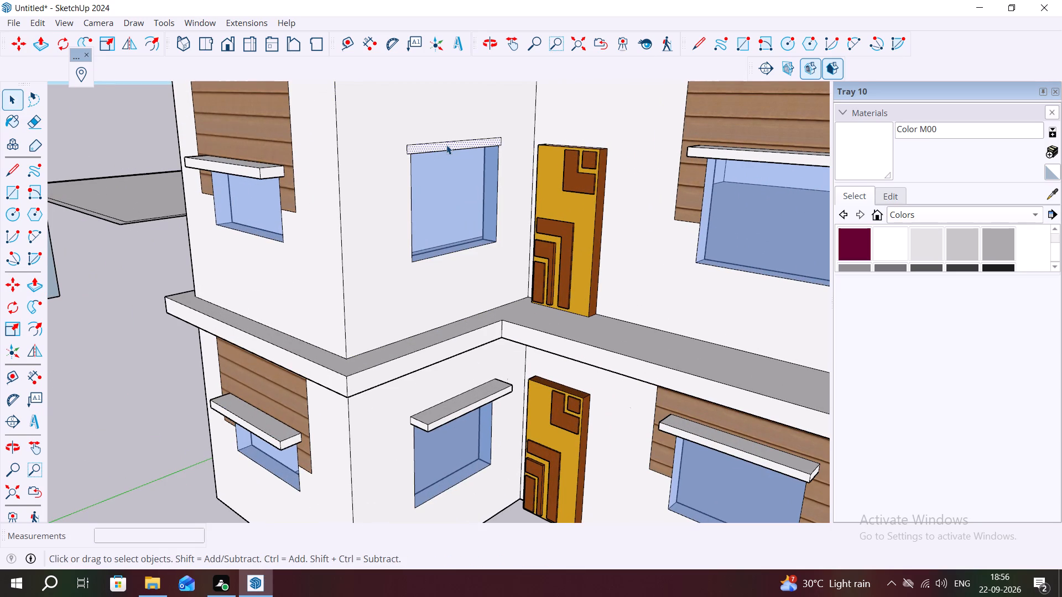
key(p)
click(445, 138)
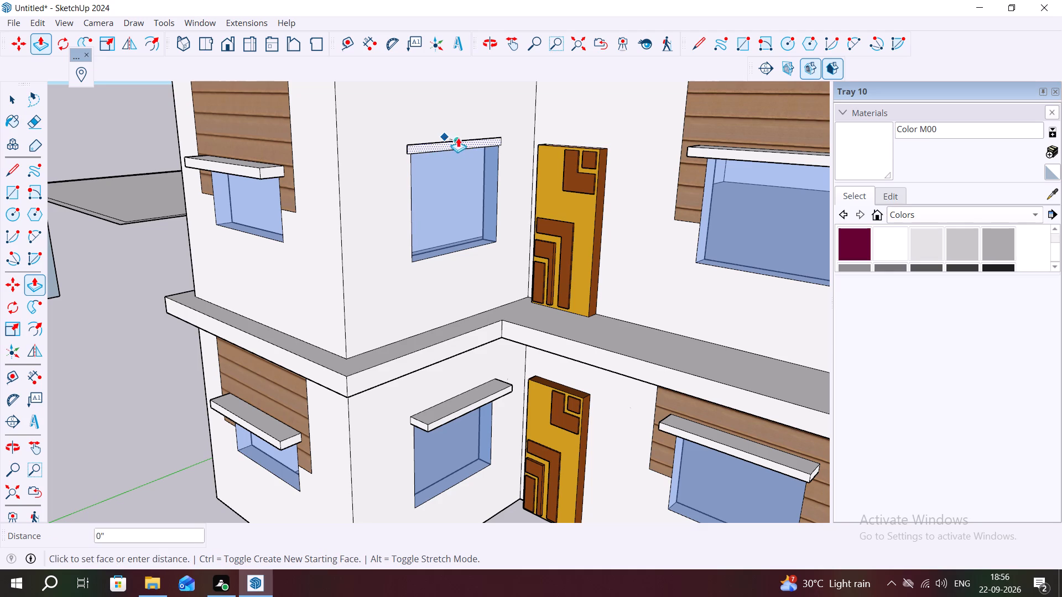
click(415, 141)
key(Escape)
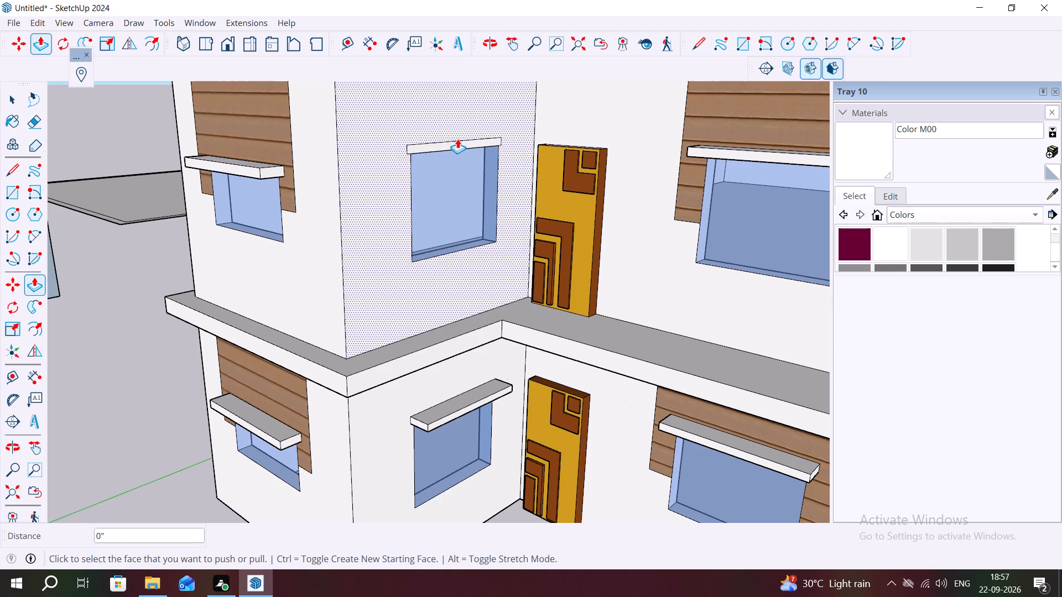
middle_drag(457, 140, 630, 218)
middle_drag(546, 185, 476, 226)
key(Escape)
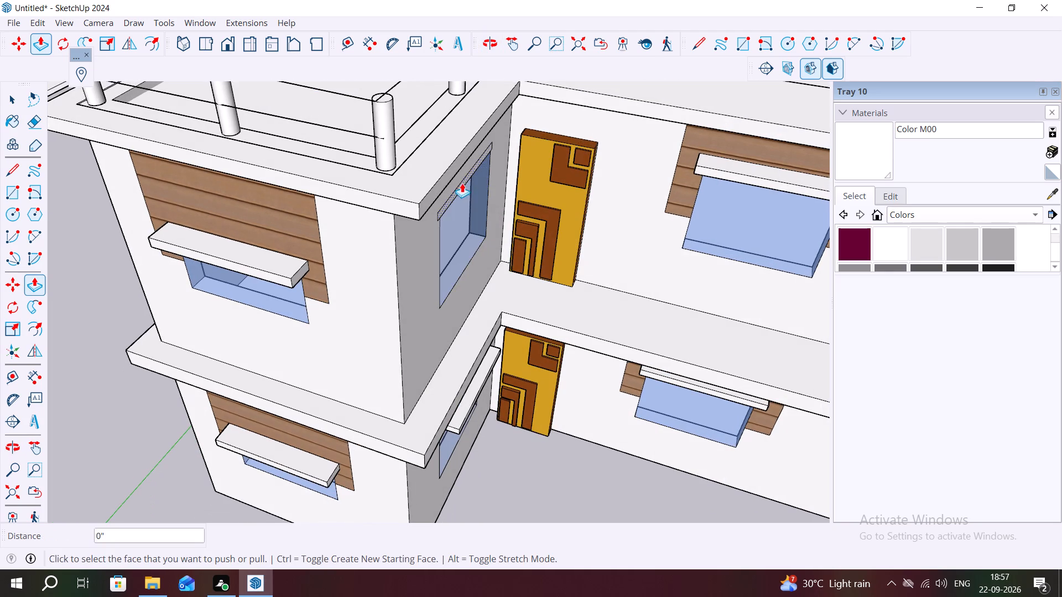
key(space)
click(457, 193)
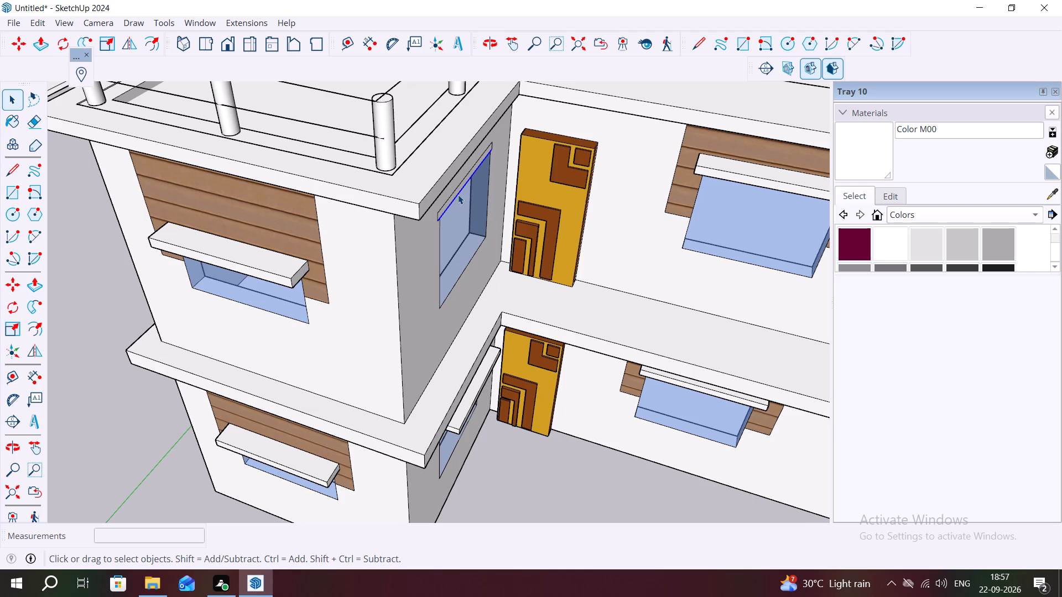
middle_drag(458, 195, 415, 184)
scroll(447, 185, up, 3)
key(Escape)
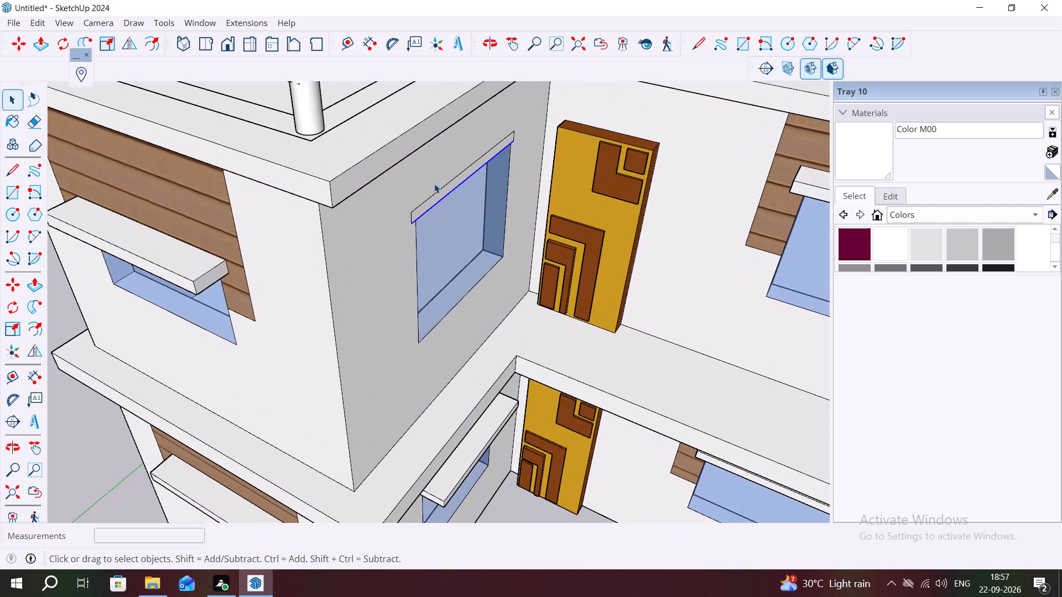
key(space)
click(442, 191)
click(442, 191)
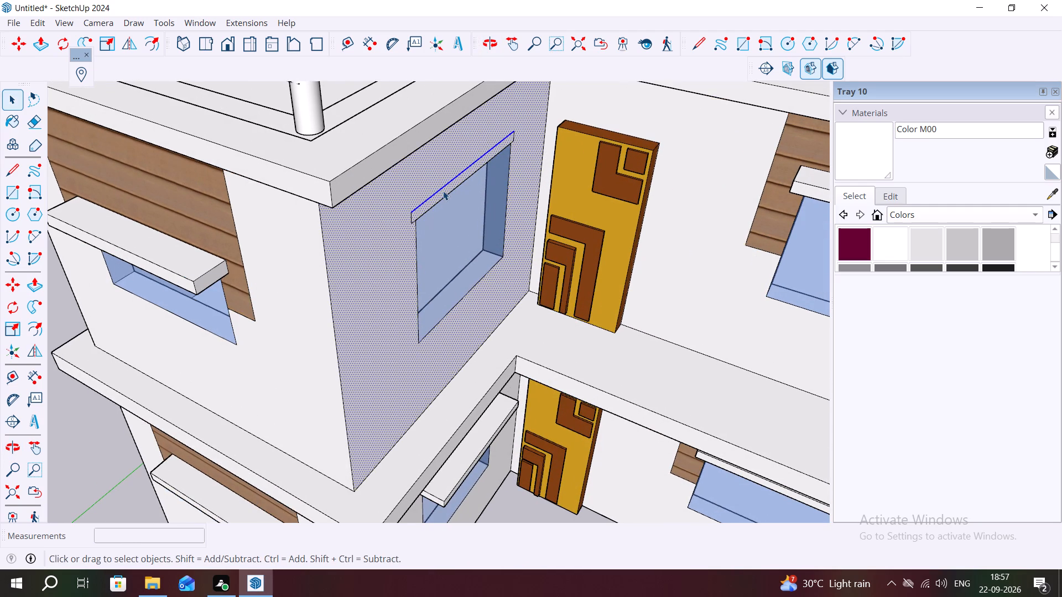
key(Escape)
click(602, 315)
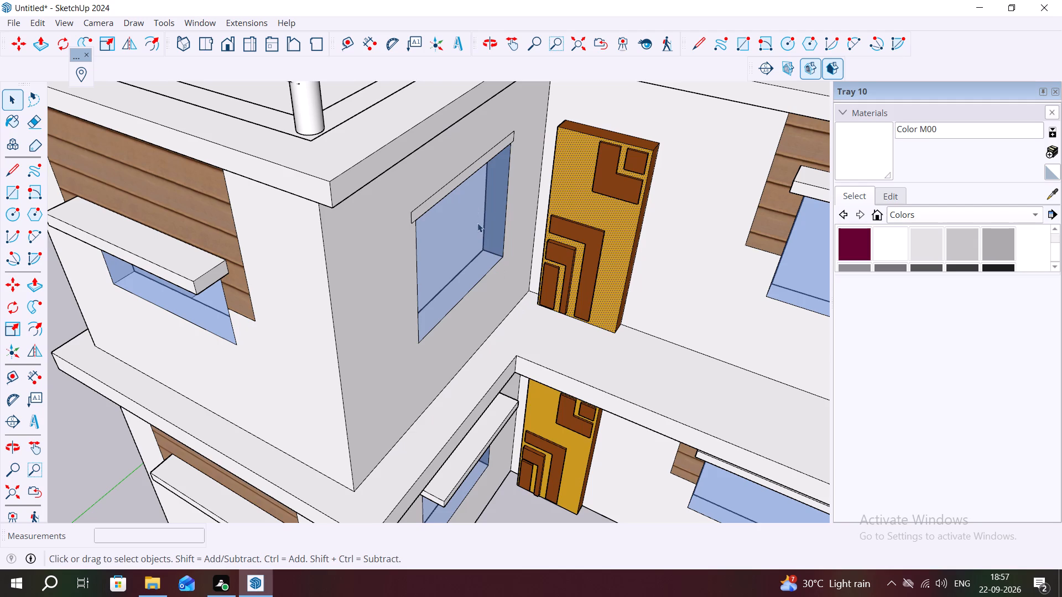
Extrude the thin rectangle above the upper-storey notch-side window outward by 1'.
middle_drag(475, 239, 393, 210)
click(399, 170)
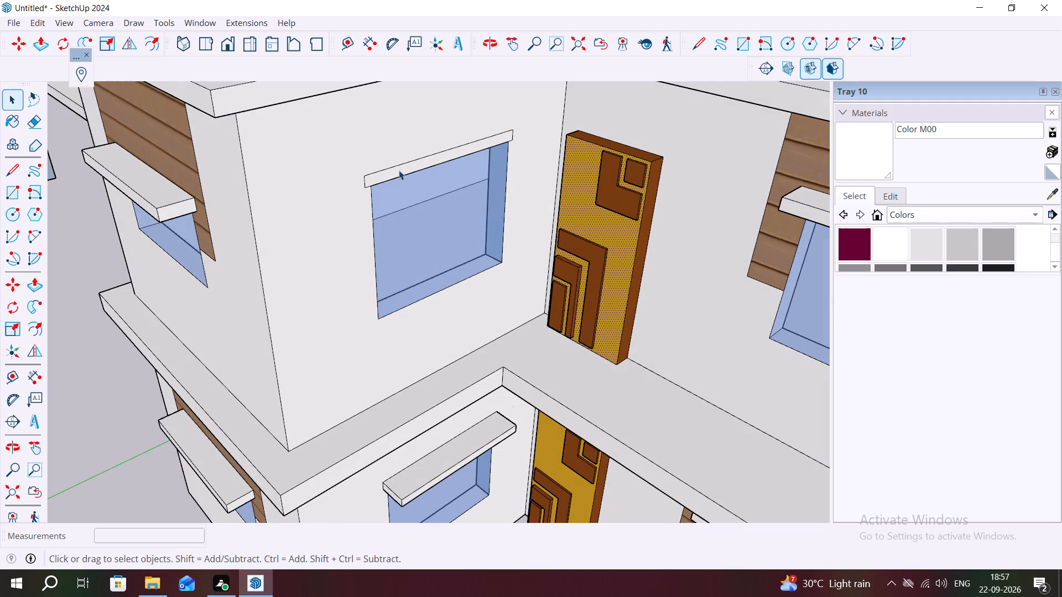
key(p)
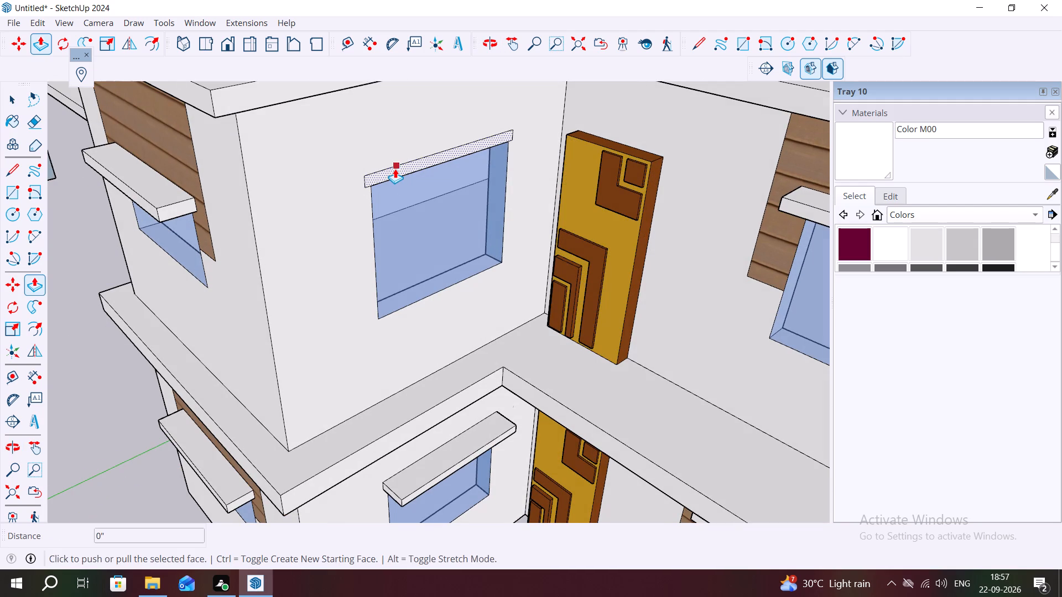
click(395, 169)
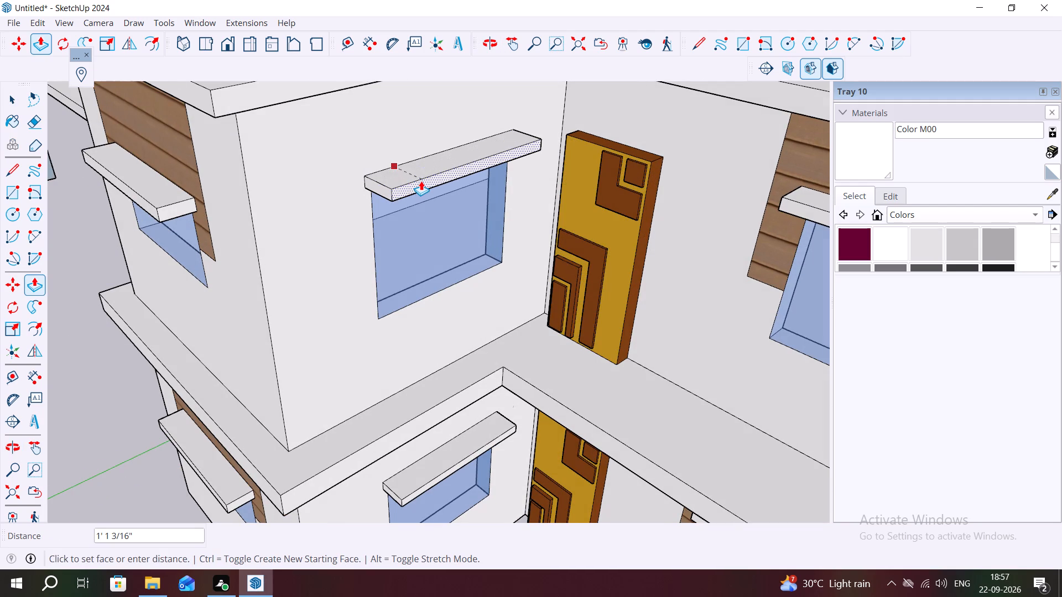
text(1')
key(Return)
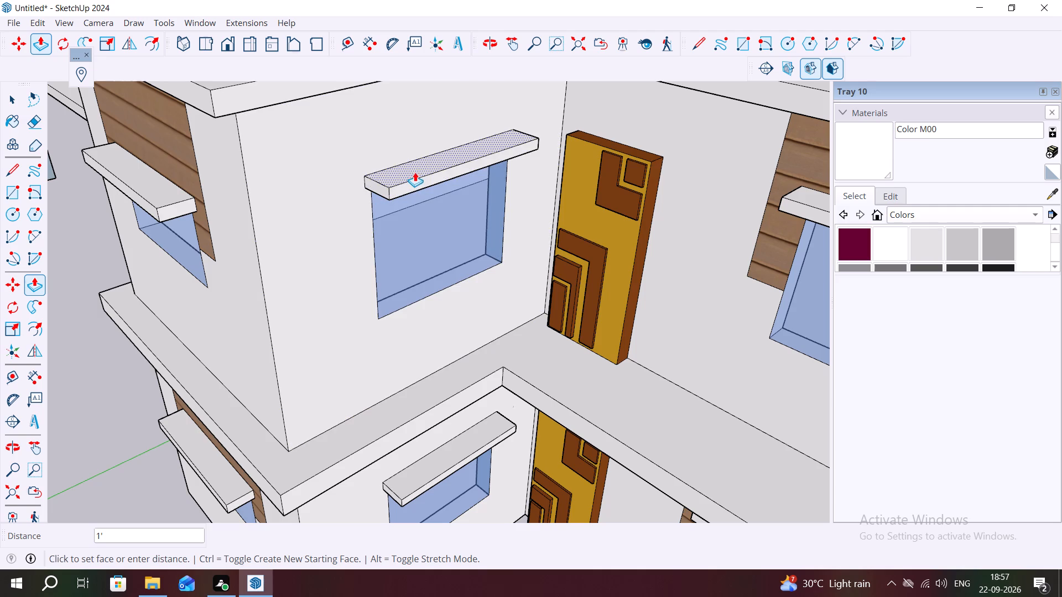
Look over the whole house from the notch side, the front and the unnotched long side, checking the window ledges.
scroll(394, 166, down, 2)
scroll(426, 216, down, 3)
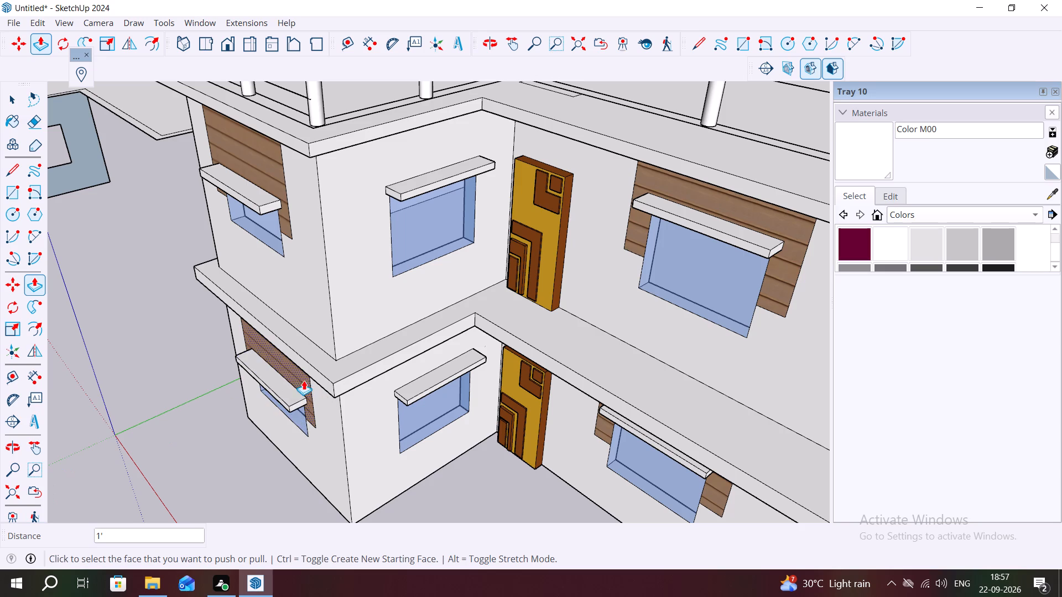
key(Escape)
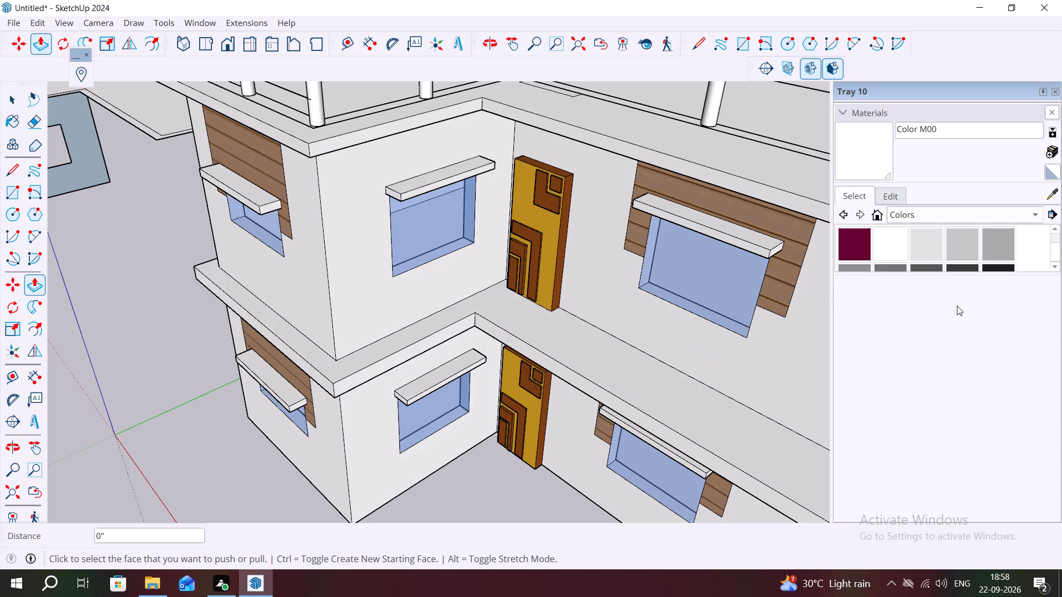
scroll(312, 469, down, 5)
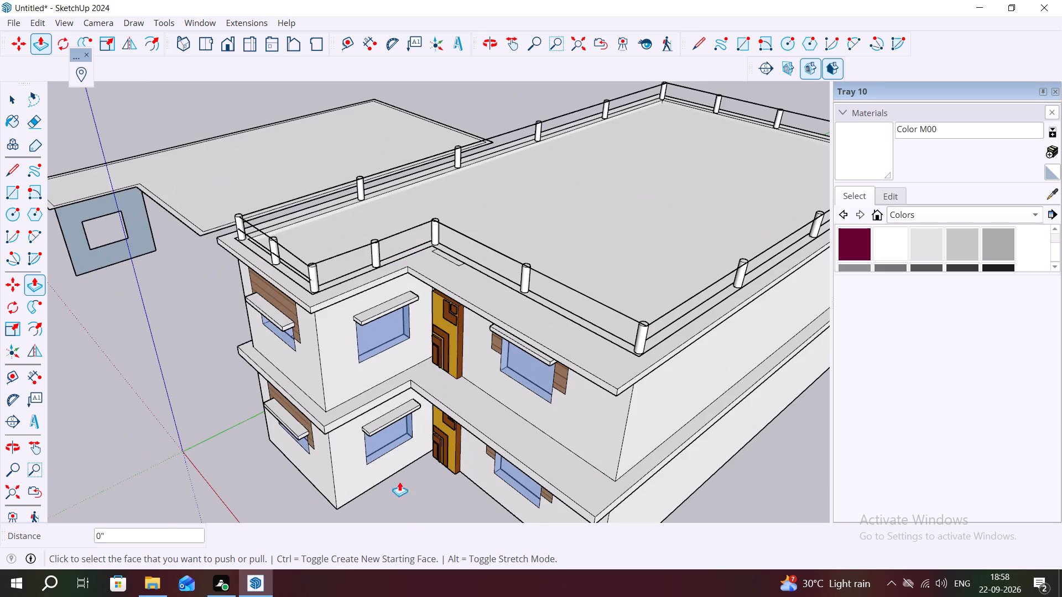
middle_drag(393, 454, 430, 403)
key(Escape)
key(space)
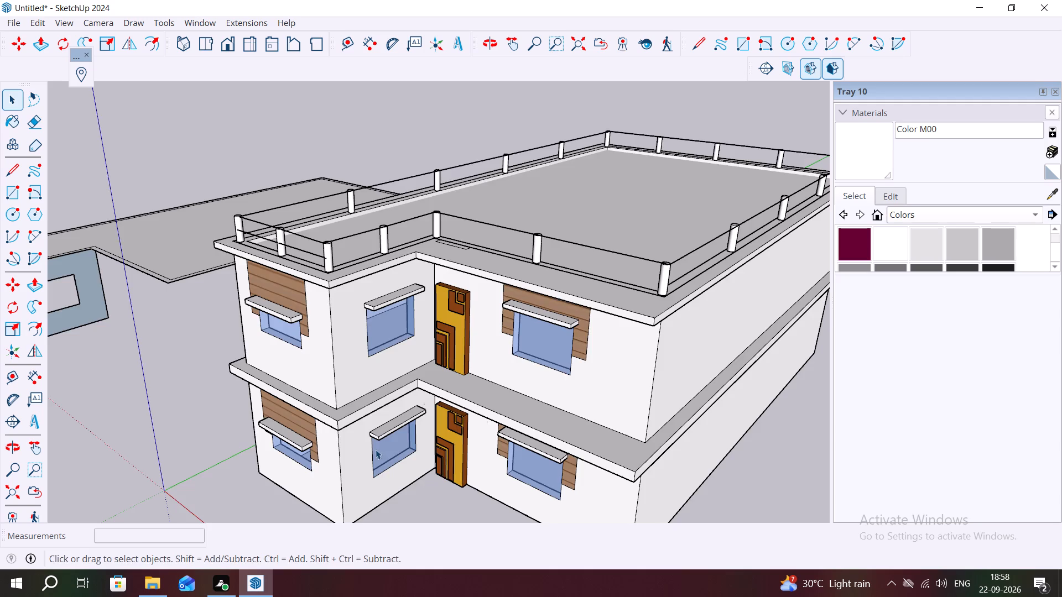
middle_drag(376, 449, 325, 352)
middle_drag(296, 474, 653, 449)
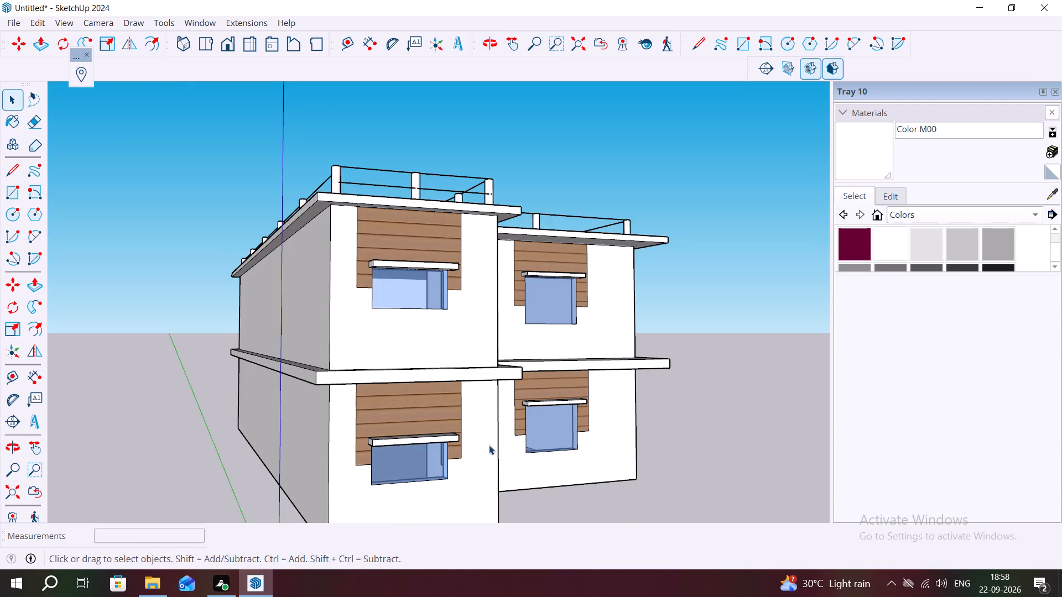
middle_drag(489, 438, 482, 505)
scroll(391, 403, down, 4)
middle_drag(397, 432, 297, 391)
middle_drag(284, 380, 465, 416)
scroll(405, 438, down, 2)
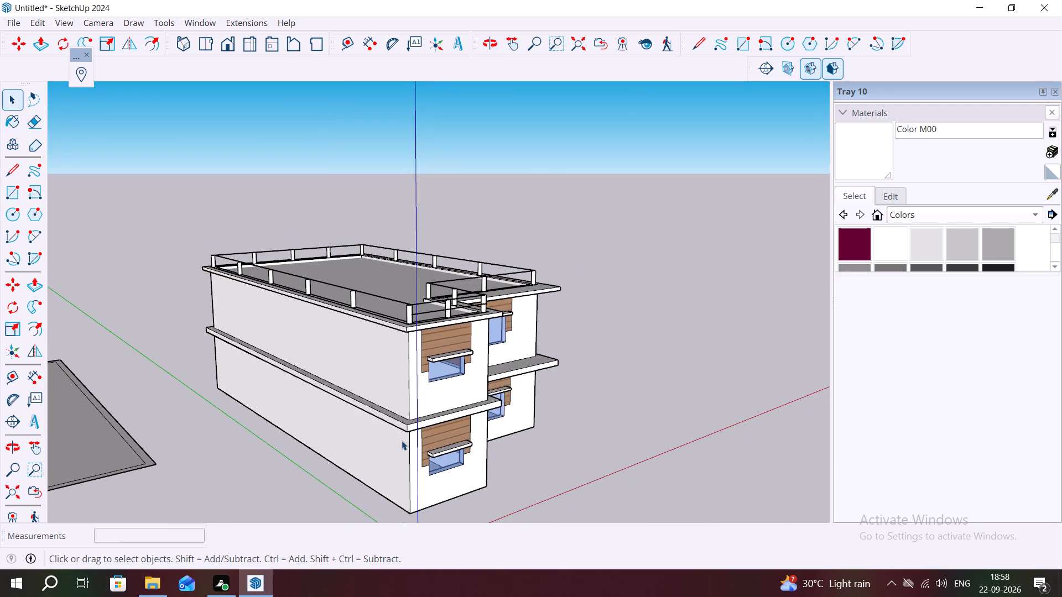
scroll(402, 441, down, 2)
scroll(312, 446, down, 2)
scroll(240, 452, down, 2)
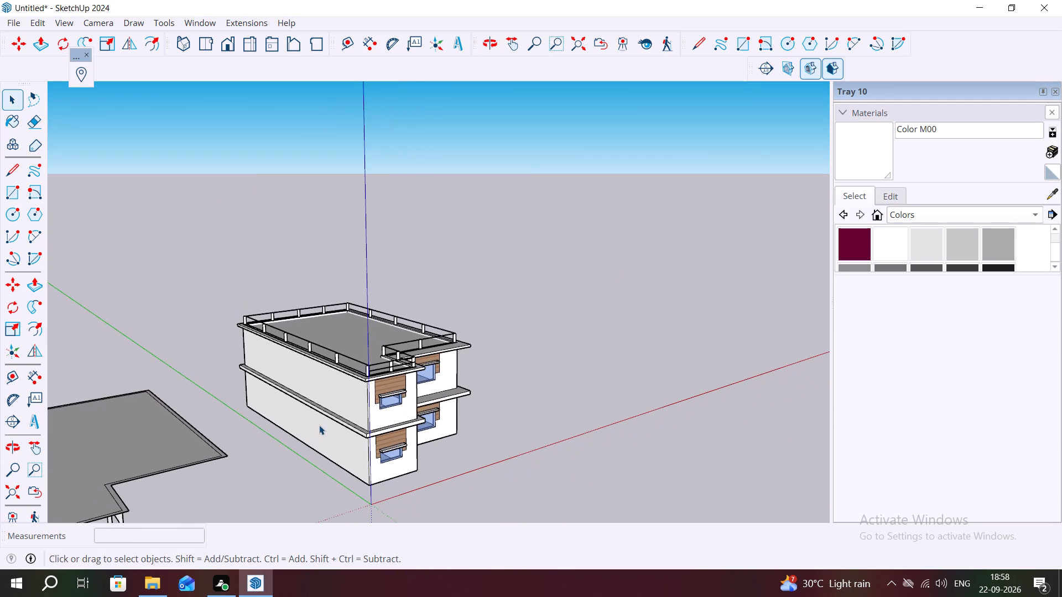
middle_drag(308, 427, 264, 431)
scroll(211, 400, down, 2)
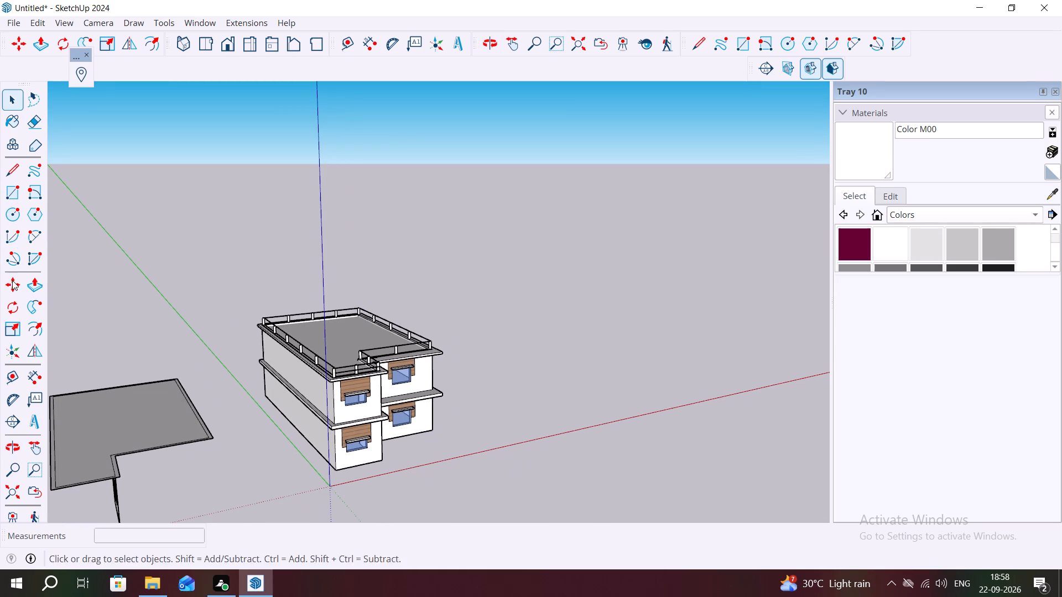
Draw a stepped stair profile rising along the red axis beside the house, with seven risers and six treads, mostly about 1' each.
click(6, 166)
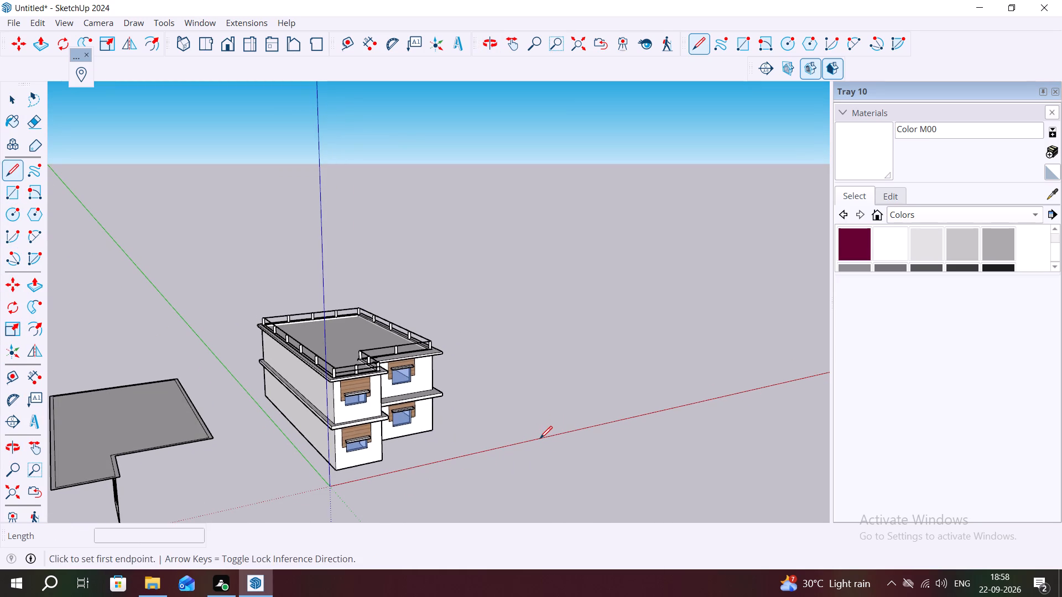
click(540, 438)
scroll(541, 423, up, 4)
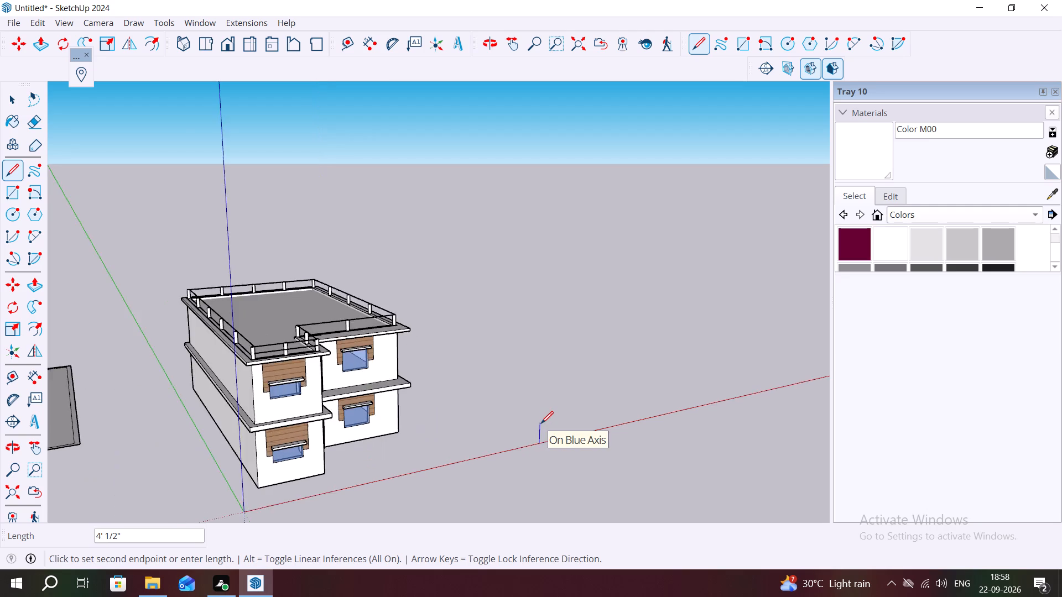
scroll(541, 423, up, 16)
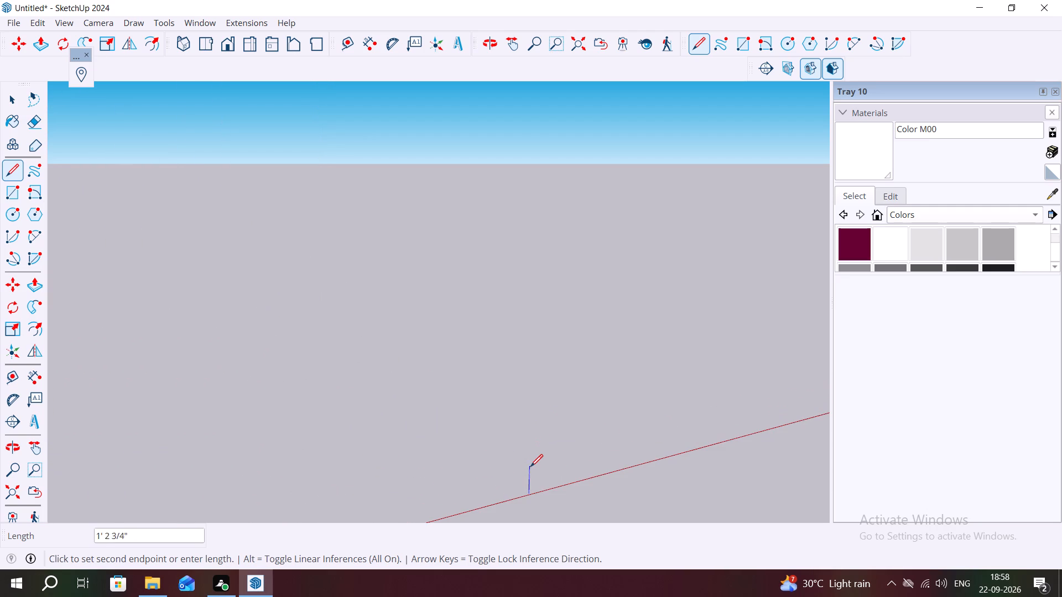
click(530, 469)
click(549, 467)
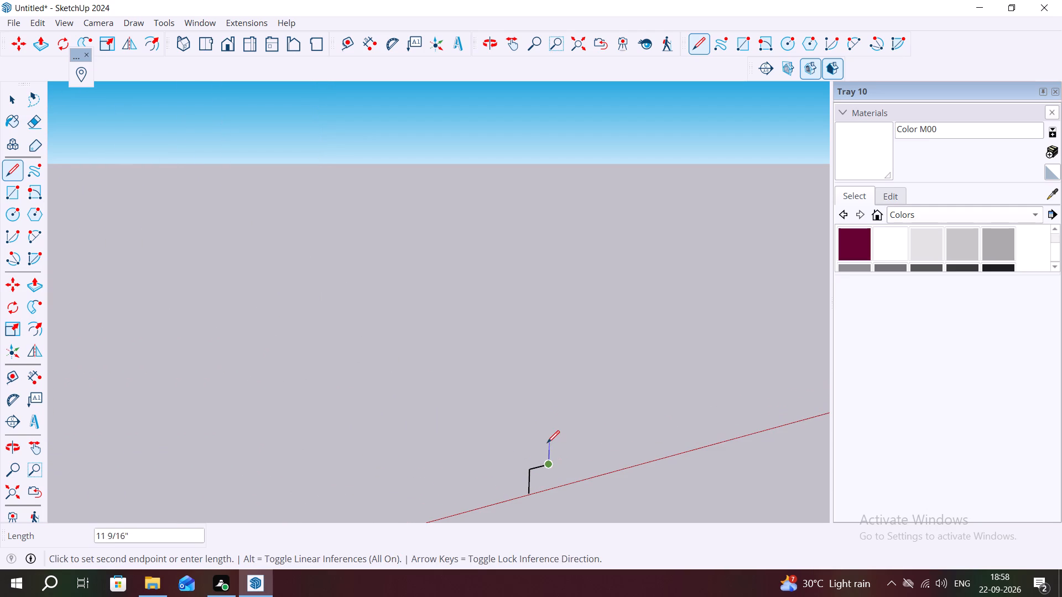
click(546, 442)
click(571, 437)
click(564, 410)
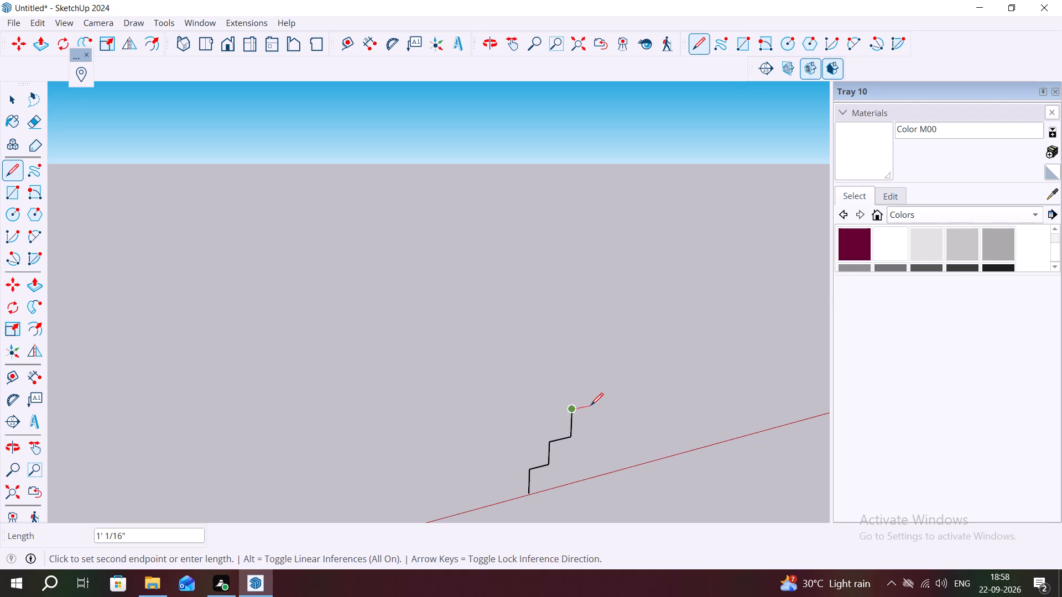
click(591, 405)
click(582, 379)
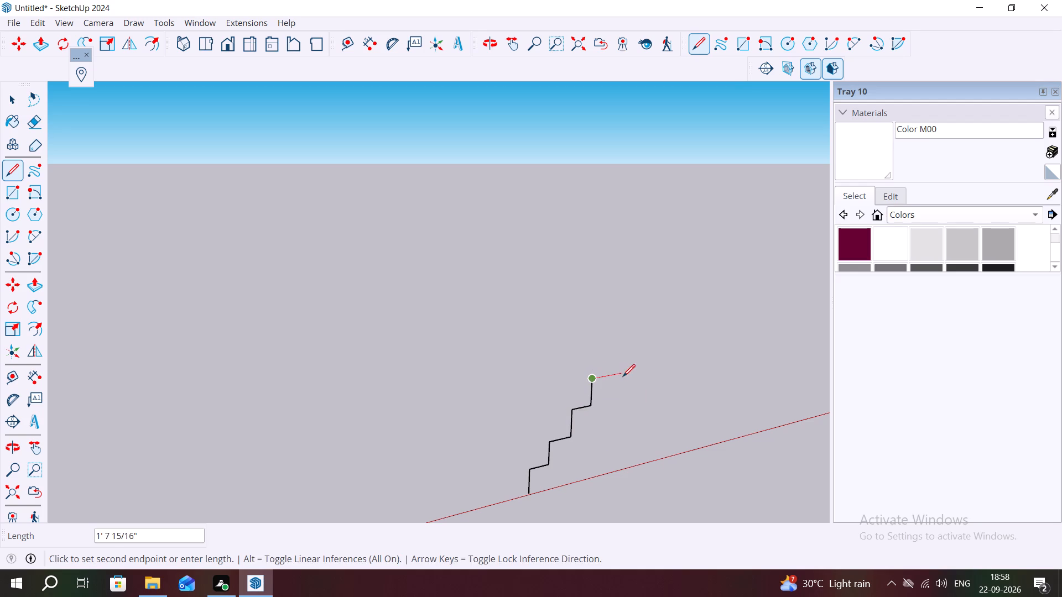
click(623, 376)
click(613, 343)
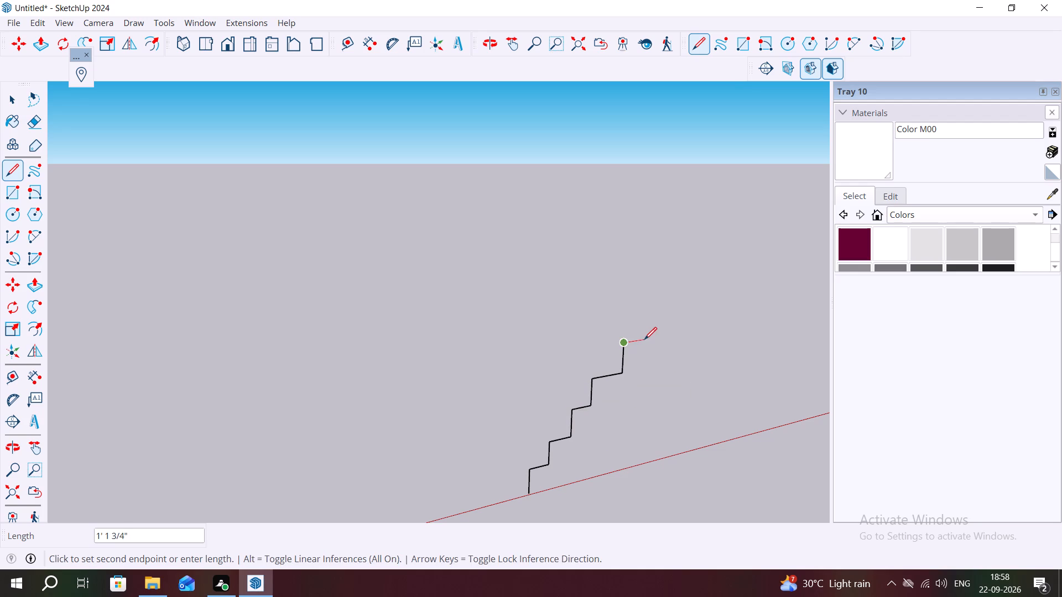
click(644, 339)
click(641, 306)
click(680, 302)
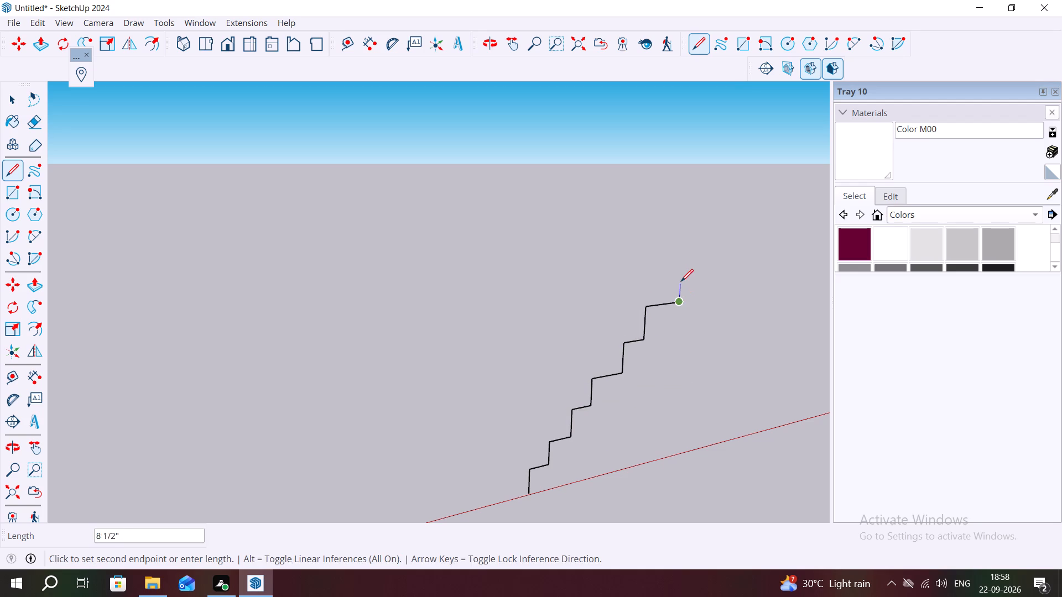
click(680, 276)
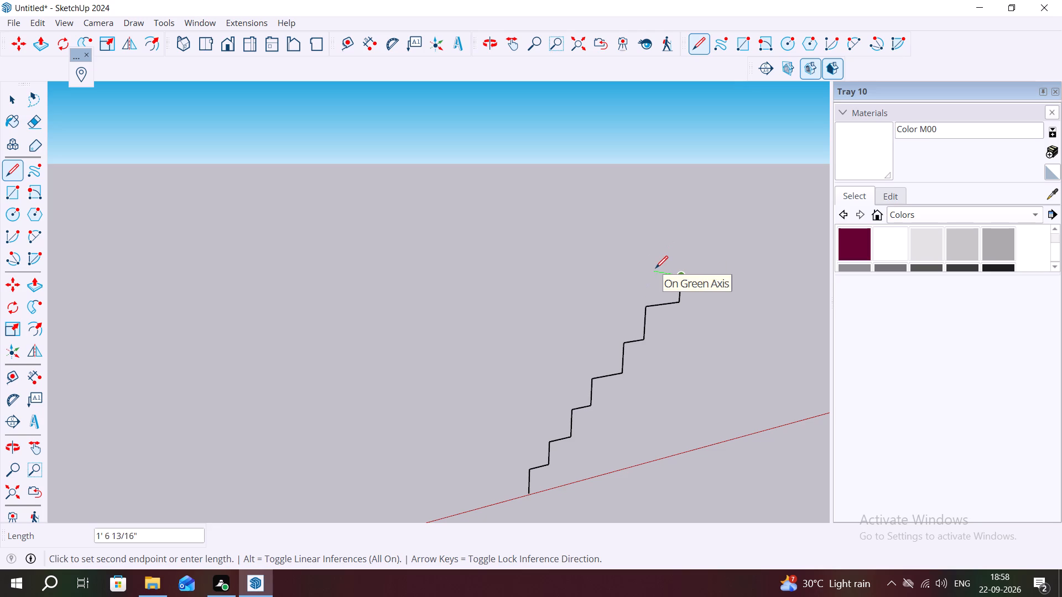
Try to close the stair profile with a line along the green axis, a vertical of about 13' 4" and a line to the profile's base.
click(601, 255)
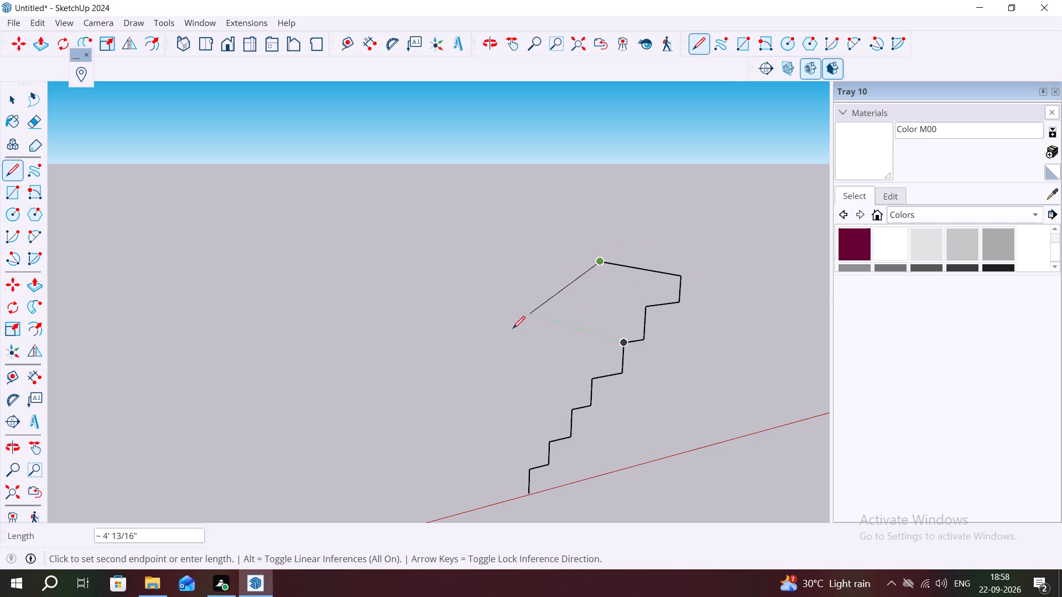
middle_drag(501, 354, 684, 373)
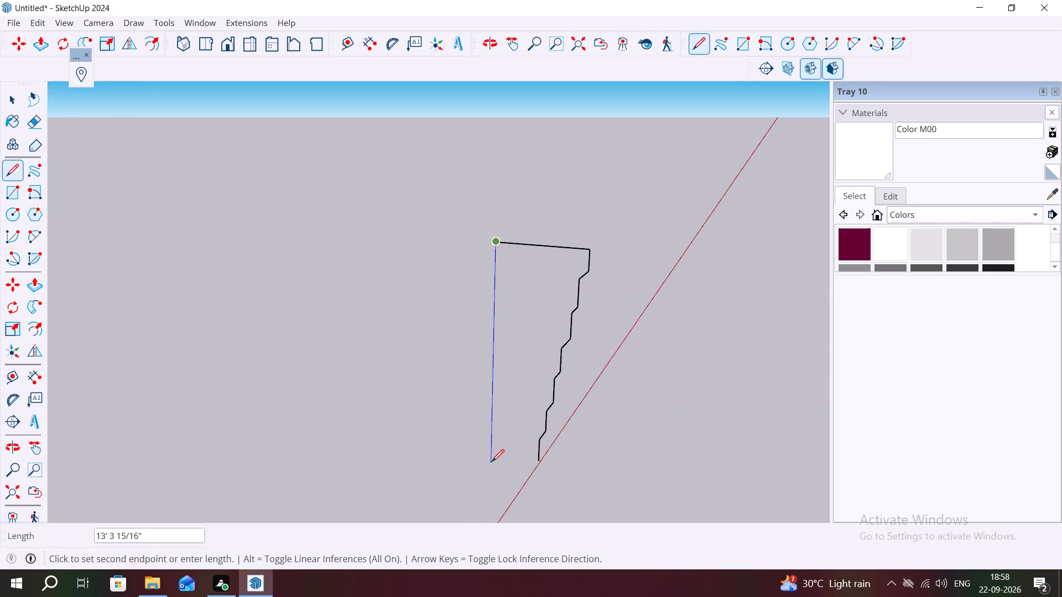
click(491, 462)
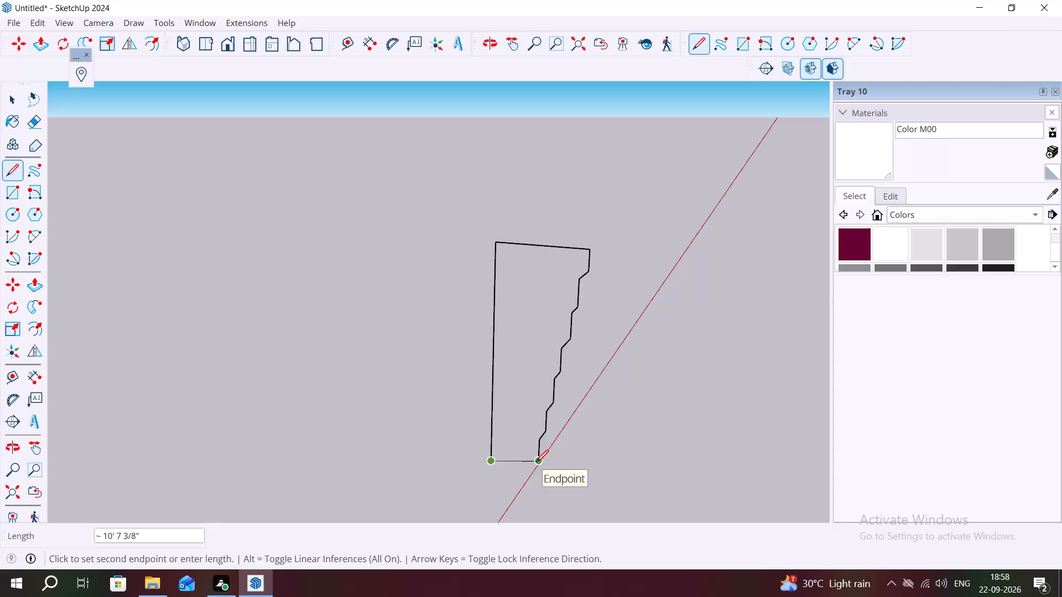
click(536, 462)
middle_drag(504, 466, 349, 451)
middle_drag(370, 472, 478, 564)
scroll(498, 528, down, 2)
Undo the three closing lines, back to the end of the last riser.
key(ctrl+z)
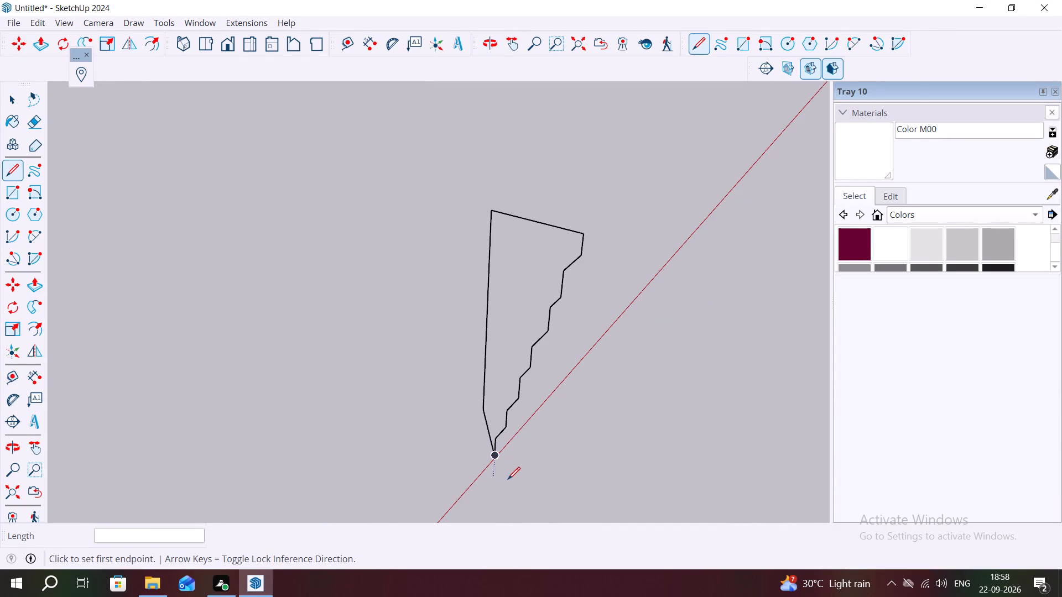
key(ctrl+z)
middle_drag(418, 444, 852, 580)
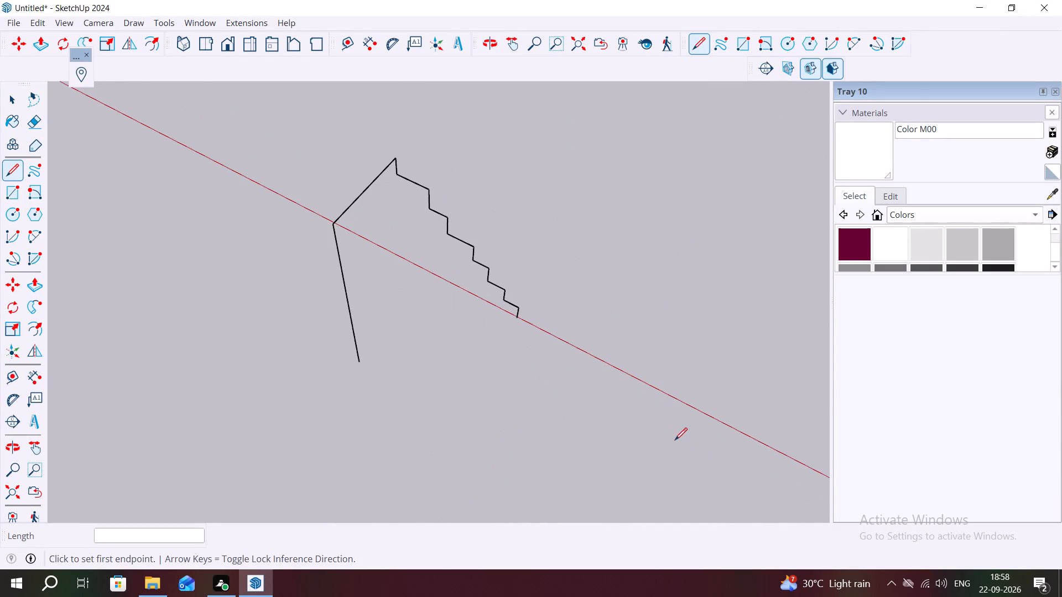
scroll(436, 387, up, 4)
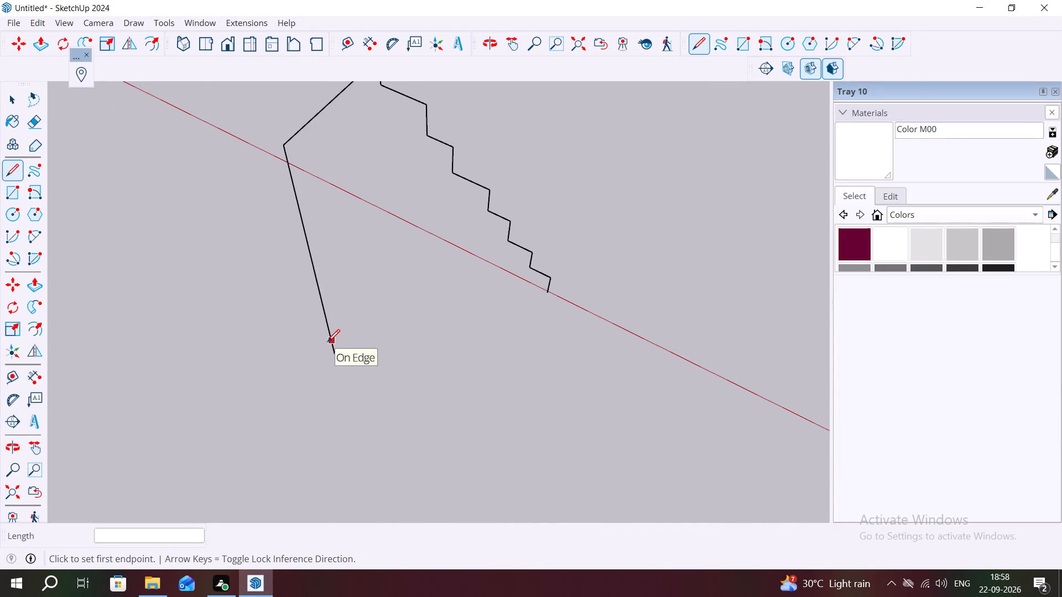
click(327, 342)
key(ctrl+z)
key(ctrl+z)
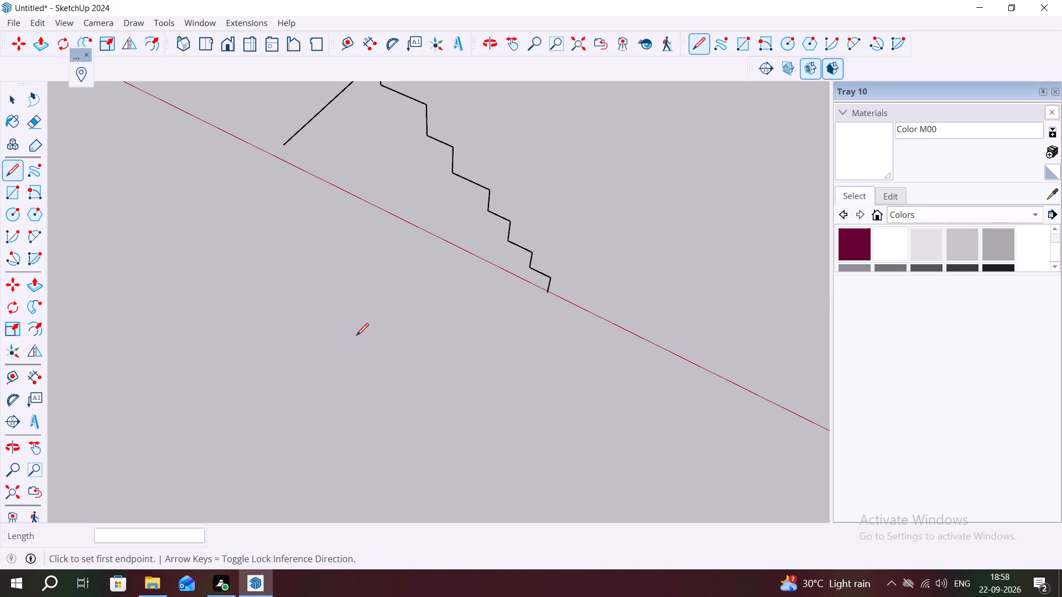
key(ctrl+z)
Draw the top tread, about 2' 2" long, parallel to the red axis from the last riser's upper end.
middle_drag(335, 338, 351, 329)
scroll(376, 288, down, 4)
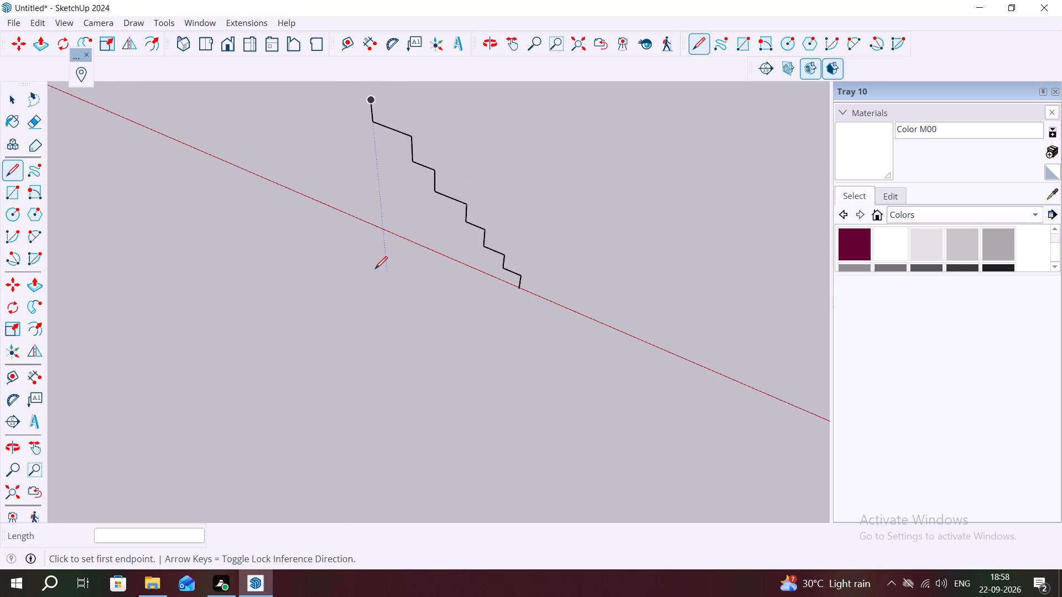
scroll(375, 269, down, 4)
middle_drag(374, 260, 574, 202)
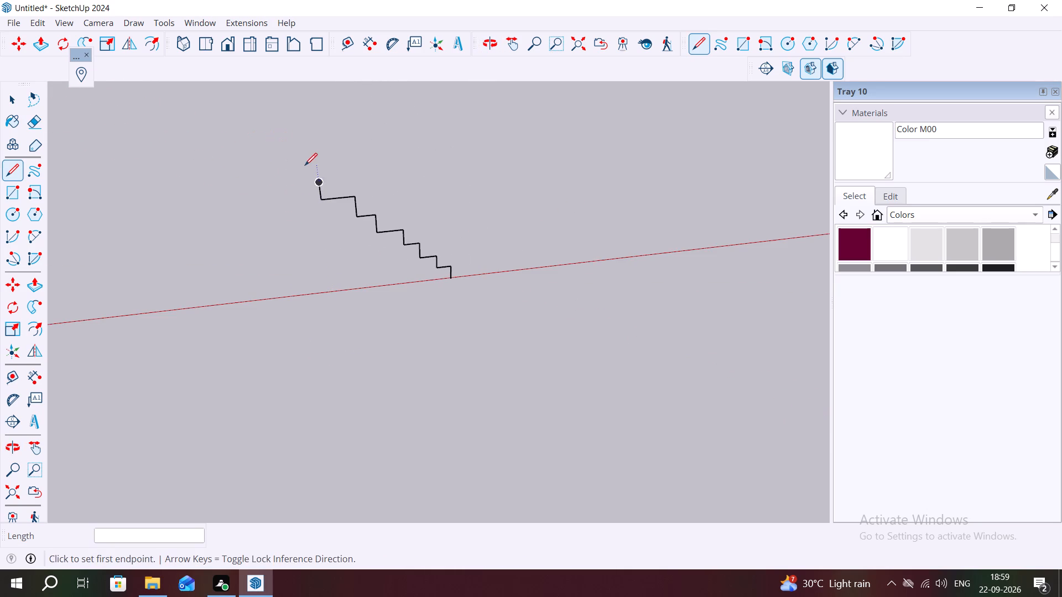
click(318, 180)
click(280, 182)
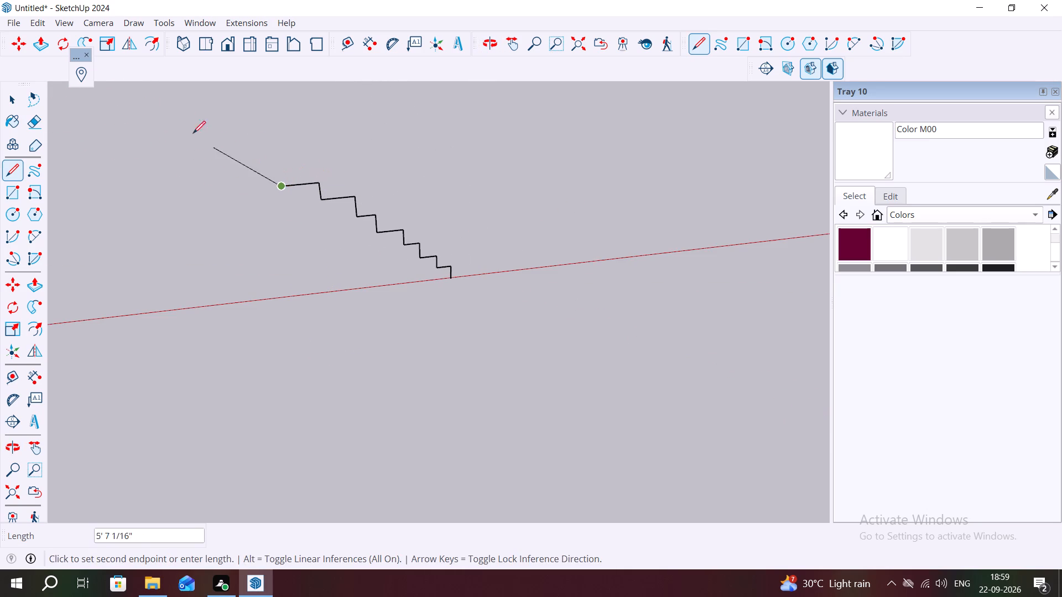
Draw two upright rectangles: about 2' 2" by 8' 11" beneath the top tread, and about 7' 10" by 7' 2" around the lower steps.
click(10, 189)
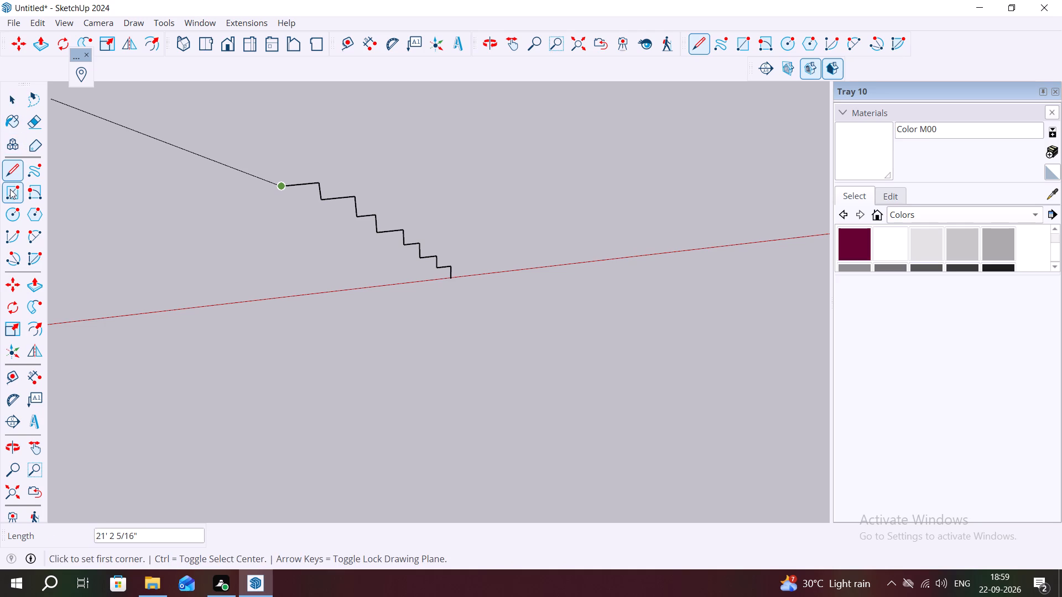
click(279, 192)
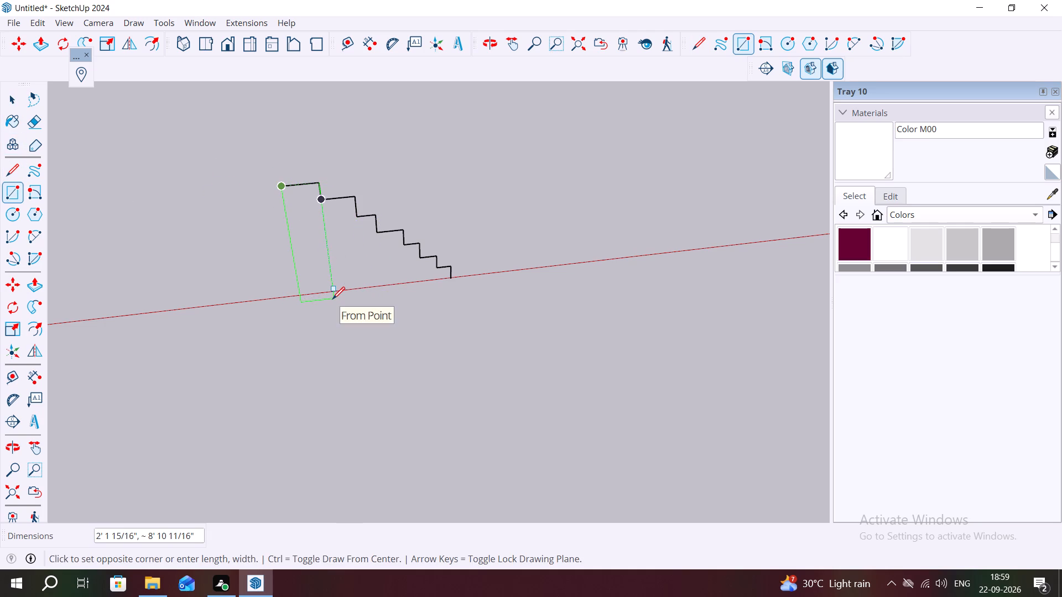
click(332, 299)
click(321, 203)
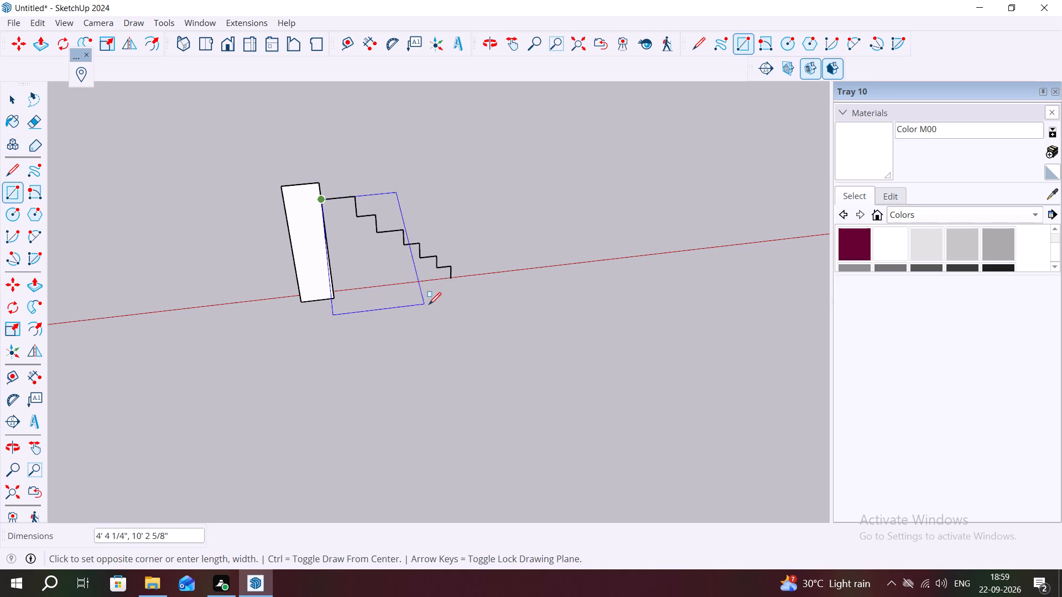
click(453, 279)
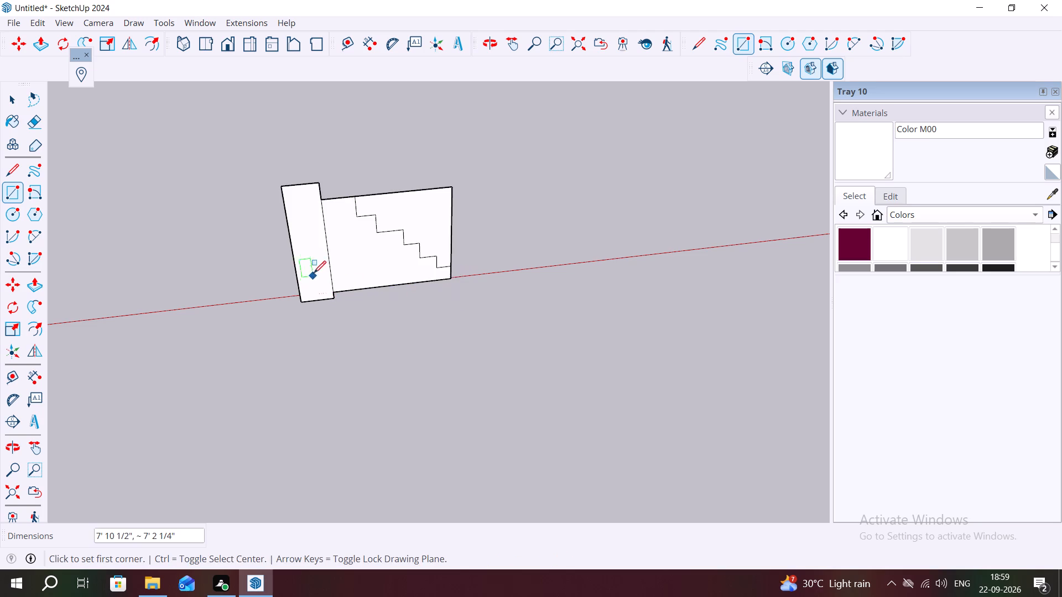
Delete the face above the steps and its leftover vertical and upper edges, leaving the stair-shaped profile.
middle_drag(315, 271, 99, 261)
scroll(216, 236, down, 7)
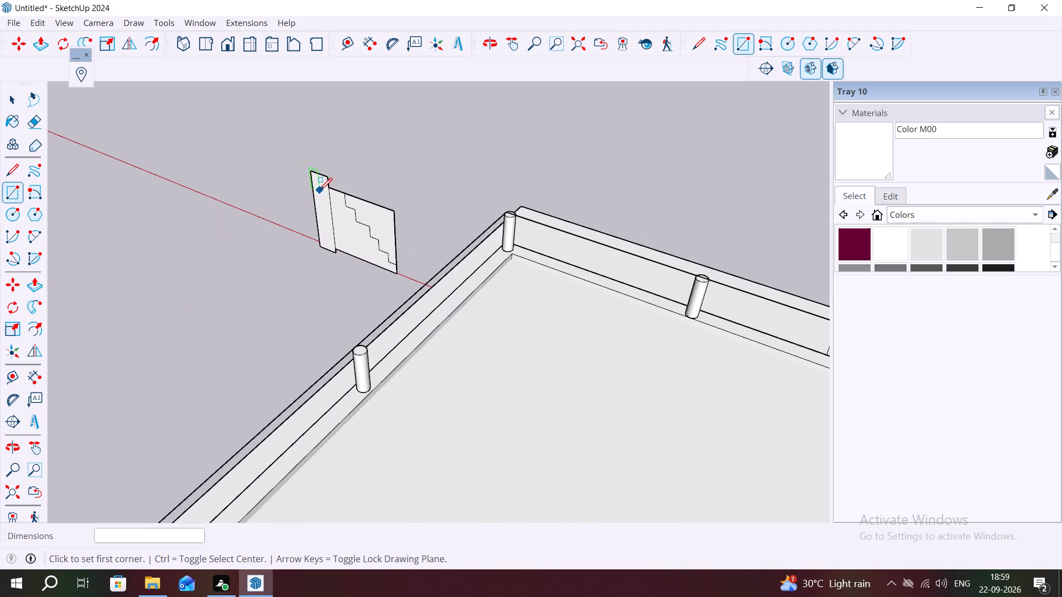
key(Escape)
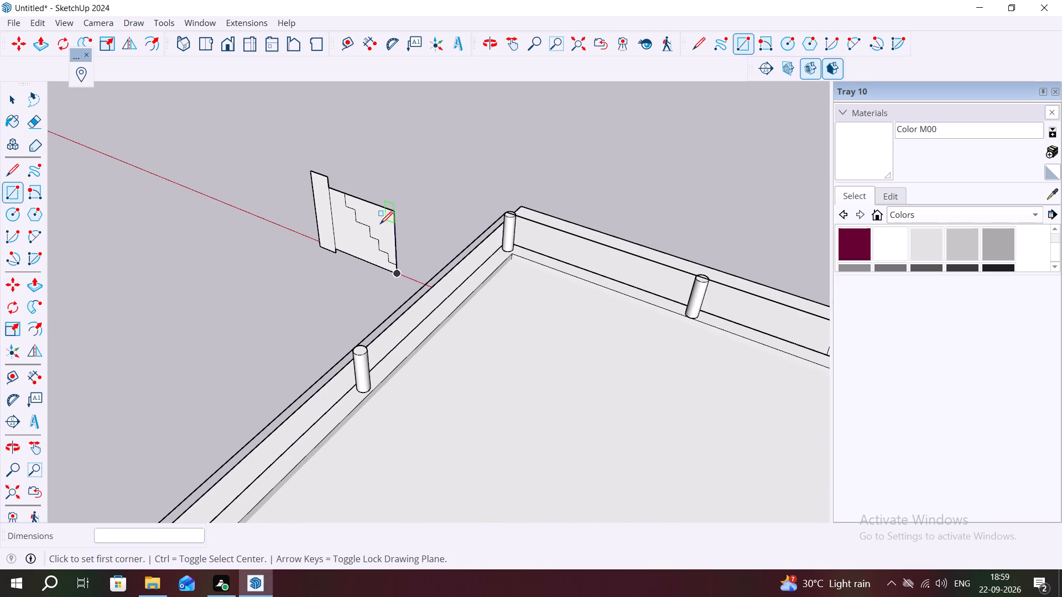
key(space)
click(379, 224)
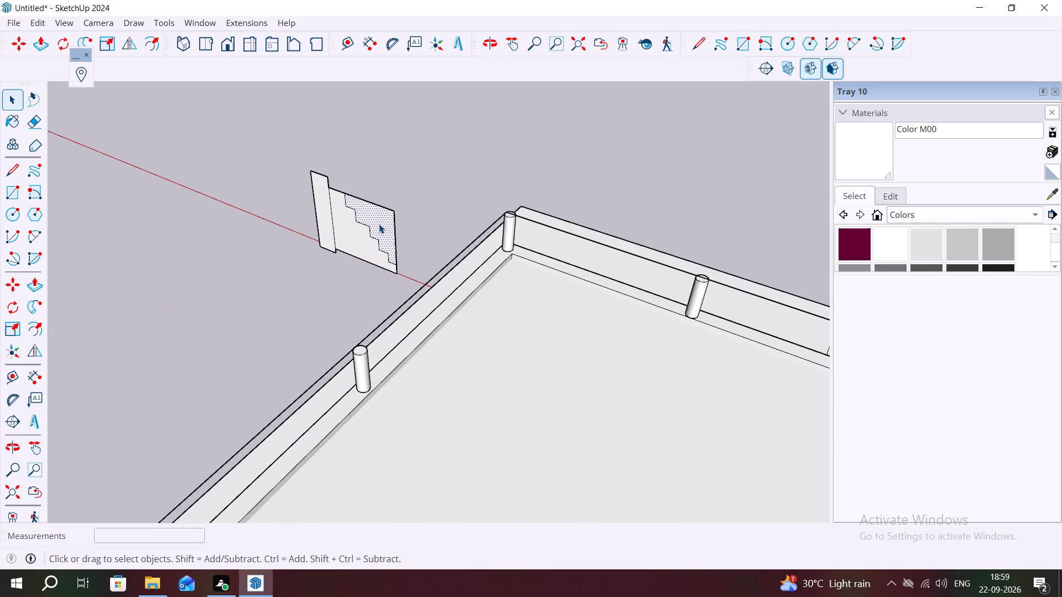
key(Delete)
click(394, 221)
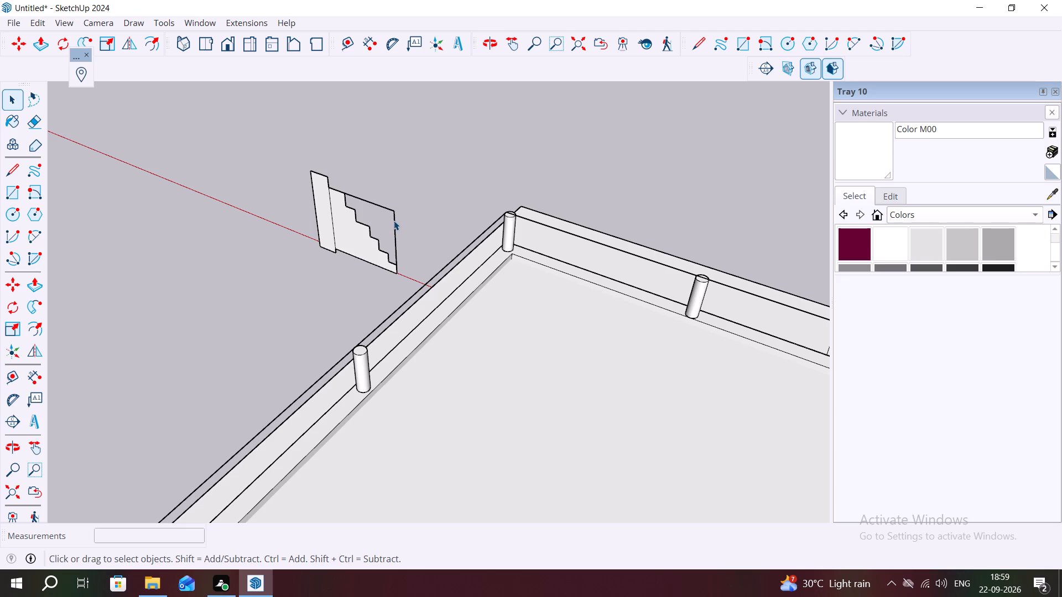
key(Delete)
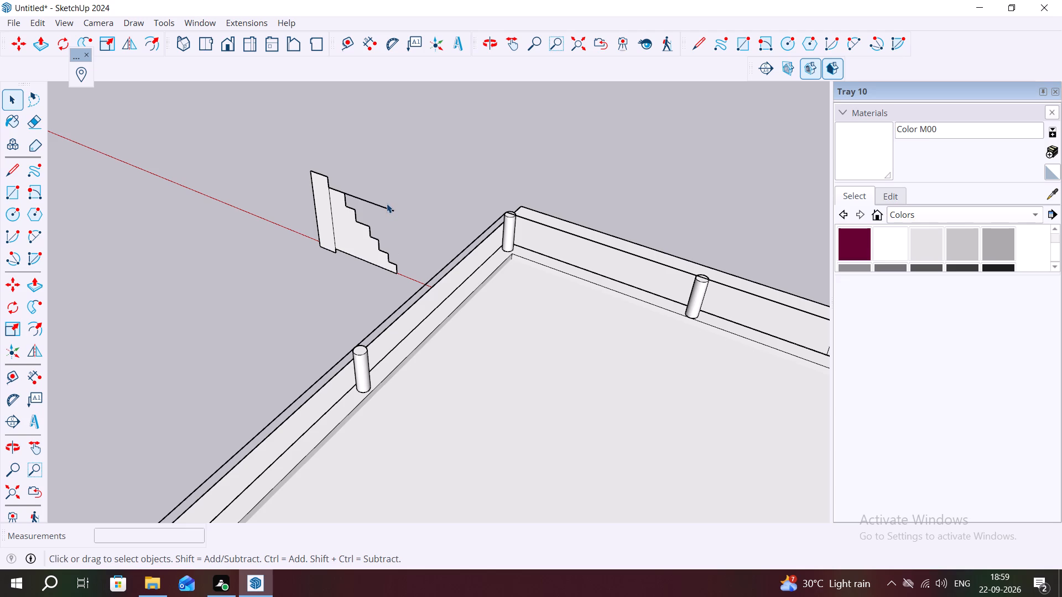
click(387, 206)
key(Delete)
Erase the edge dividing the two stair profile faces and the short offset edge between their base lines.
scroll(383, 208, down, 2)
middle_drag(383, 208, 87, 279)
scroll(297, 212, down, 2)
scroll(397, 108, down, 3)
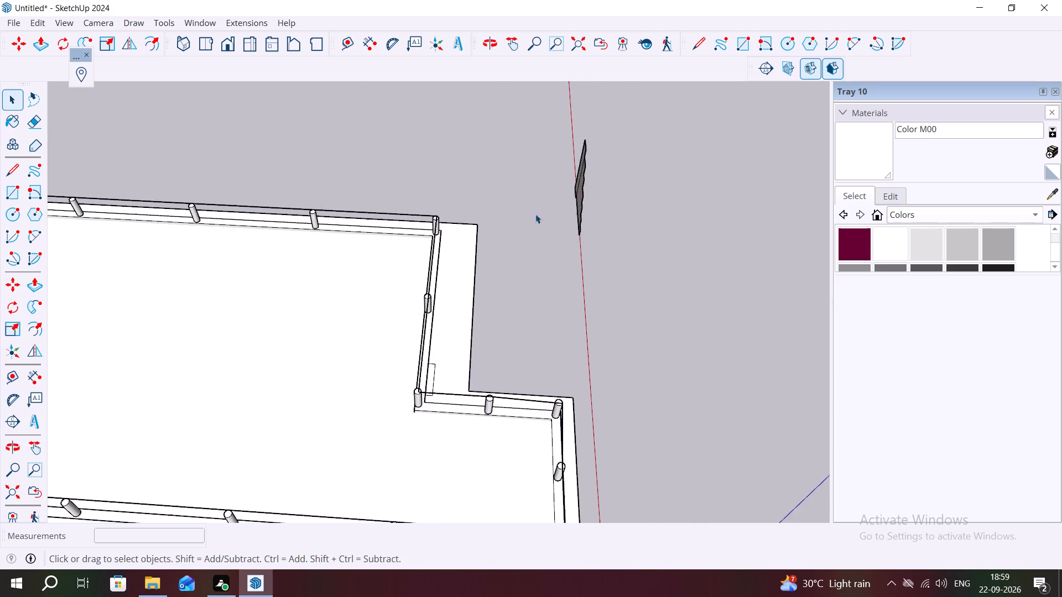
middle_drag(558, 232, 356, 152)
scroll(477, 228, down, 3)
scroll(676, 328, up, 1)
middle_drag(694, 333, 592, 298)
scroll(711, 388, up, 9)
middle_drag(753, 433, 704, 375)
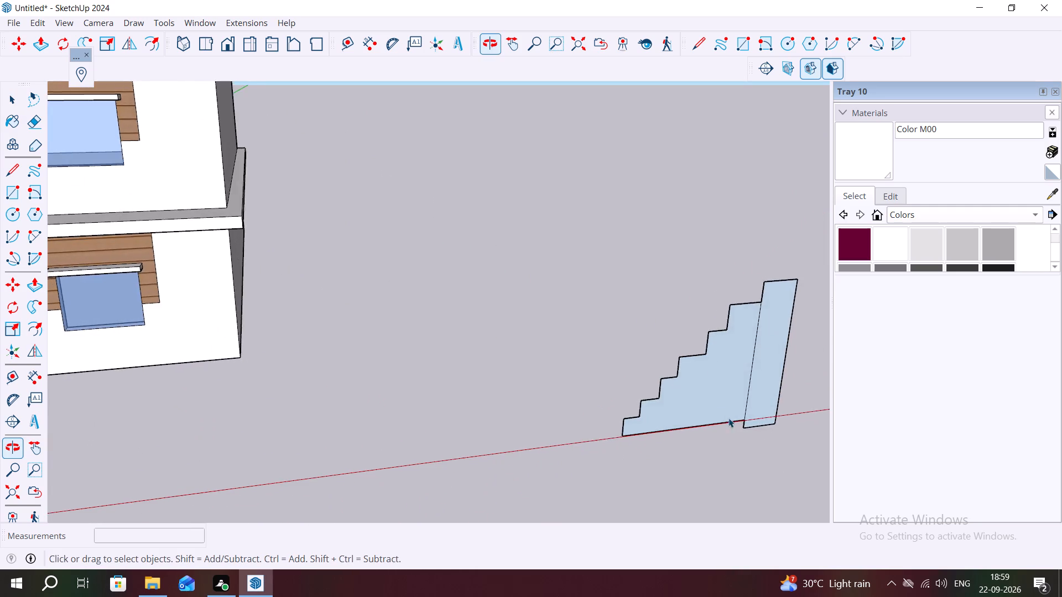
scroll(740, 430, up, 3)
key(e)
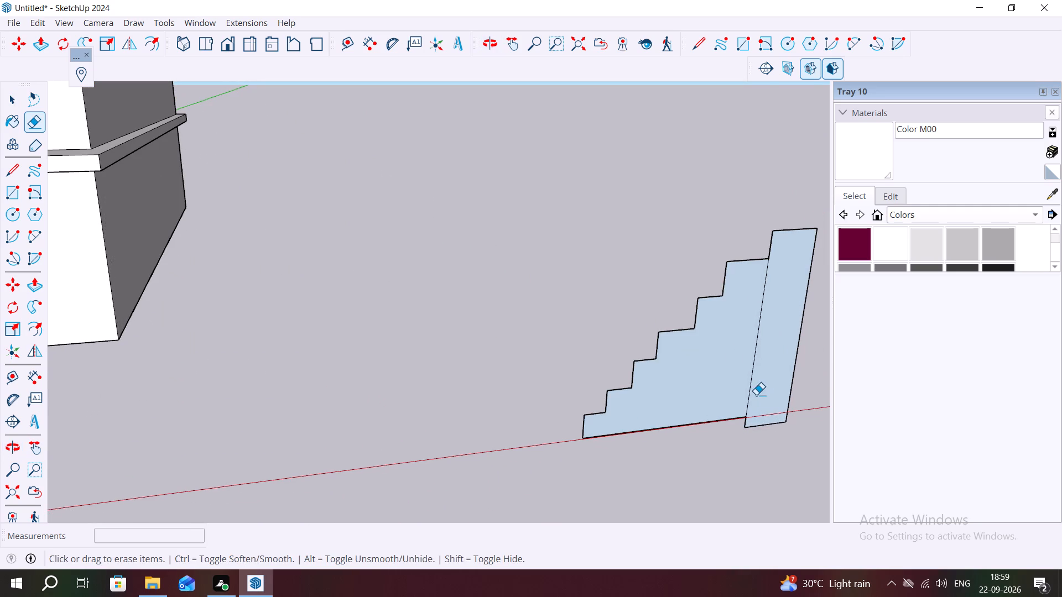
click(749, 389)
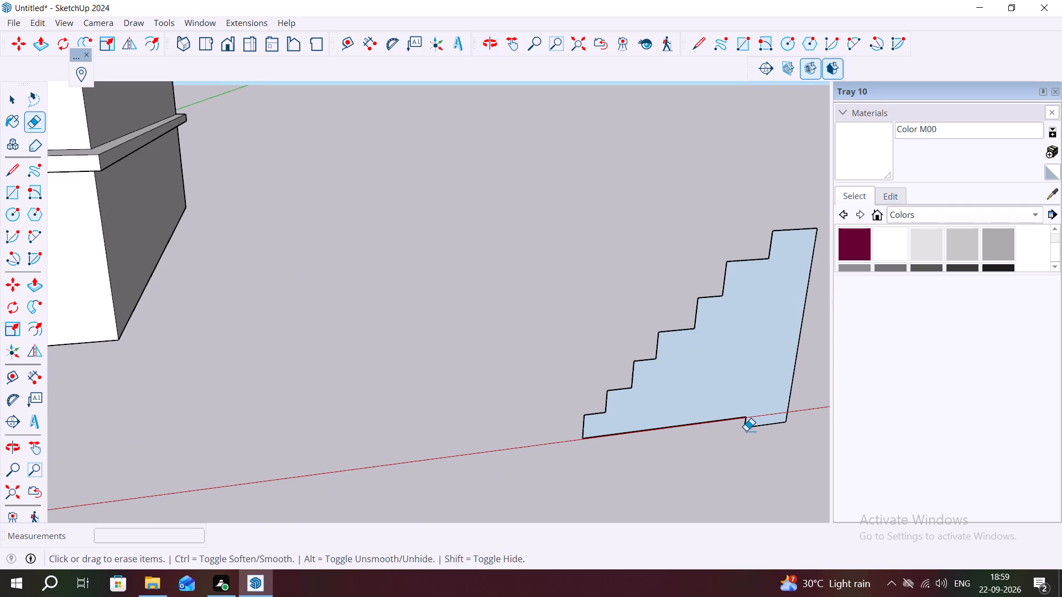
click(745, 423)
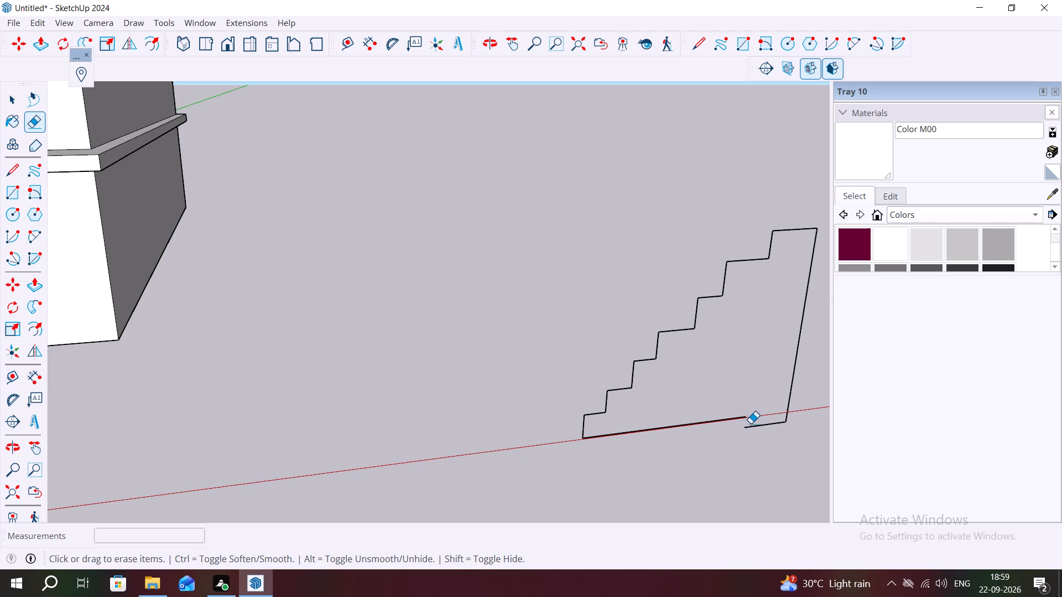
Erase the short offset base edge below the red axis, keeping the stair profile's tall back edge.
click(756, 428)
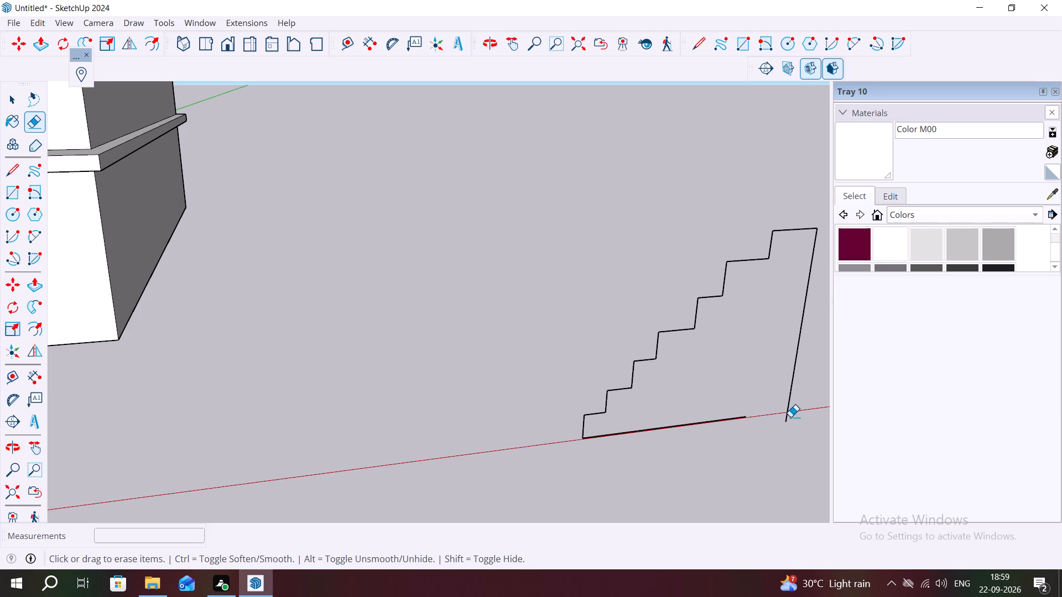
click(786, 419)
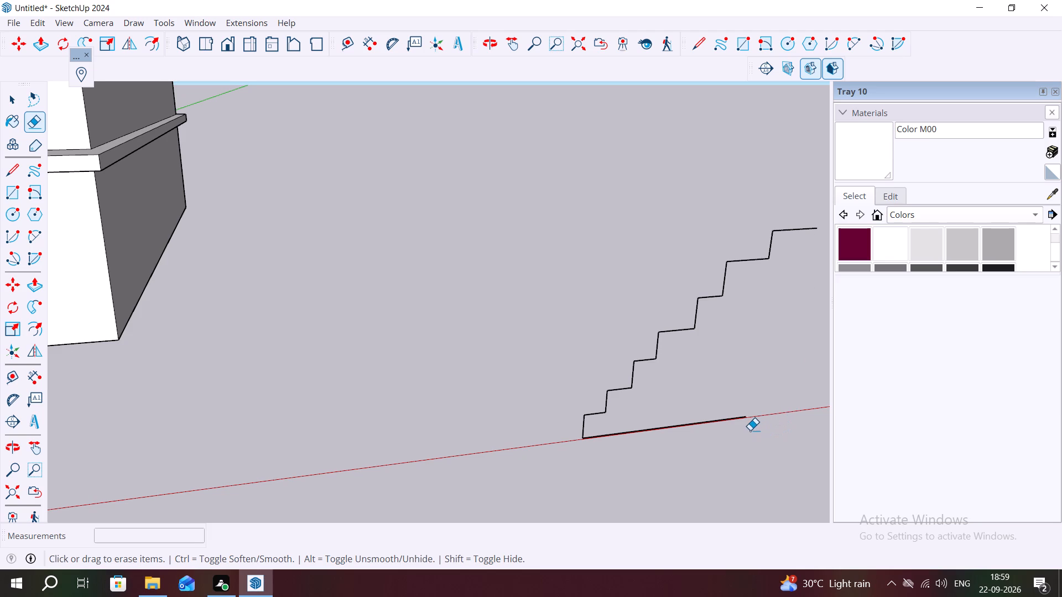
key(ctrl+z)
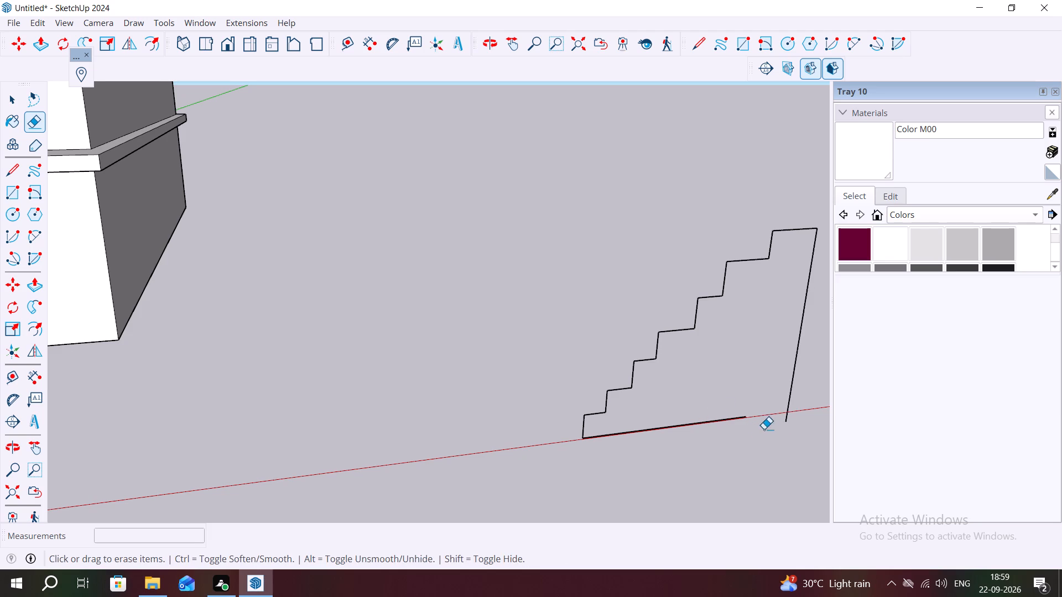
Close the stair profile with a line about 2' 2" long along the red axis, from the base line's end to the back edge.
key(Escape)
key(l)
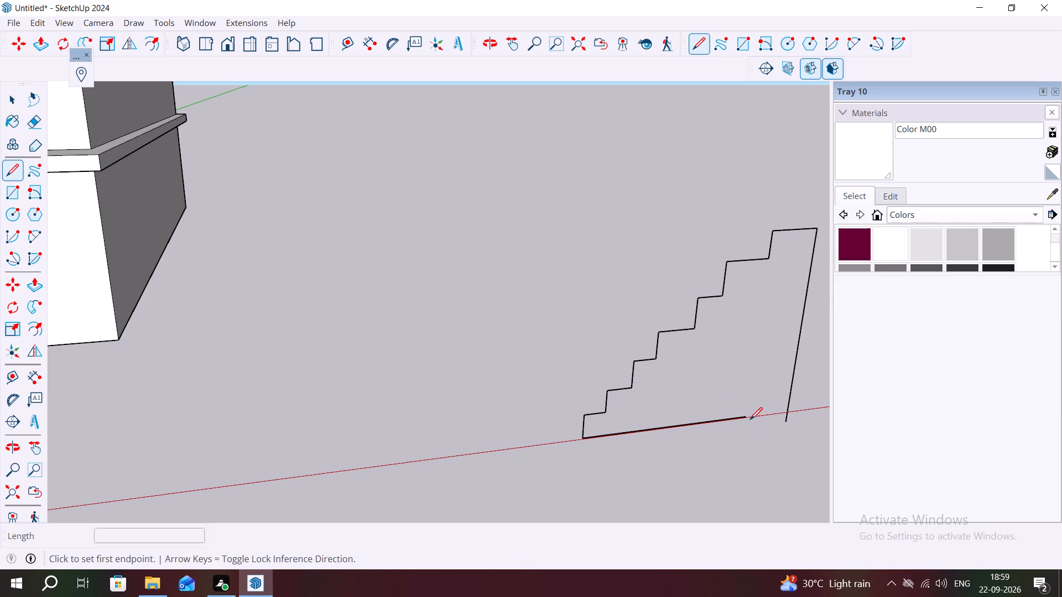
click(747, 416)
click(787, 411)
key(Escape)
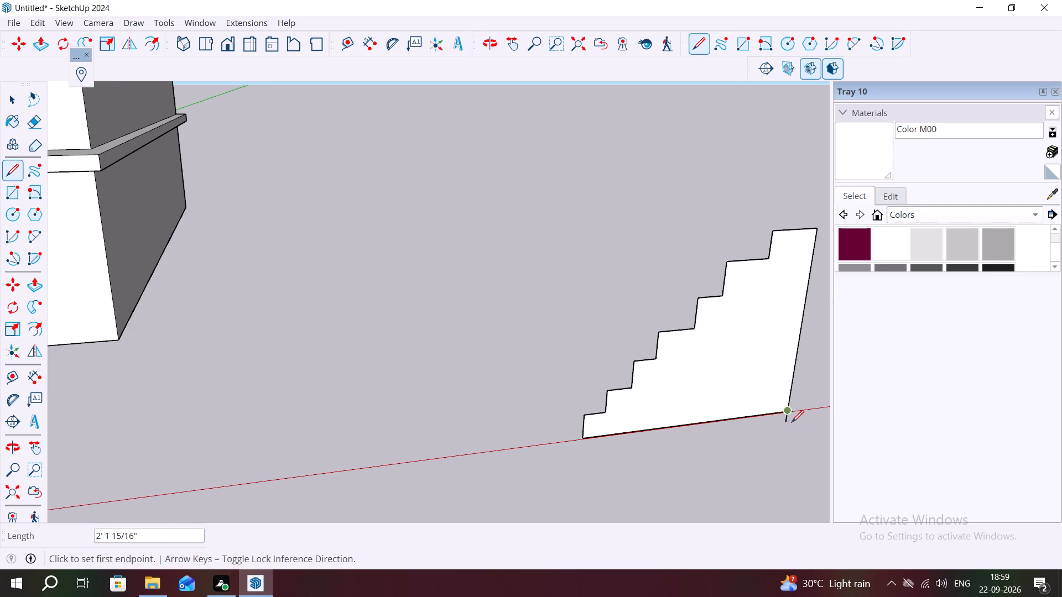
key(Escape)
key(space)
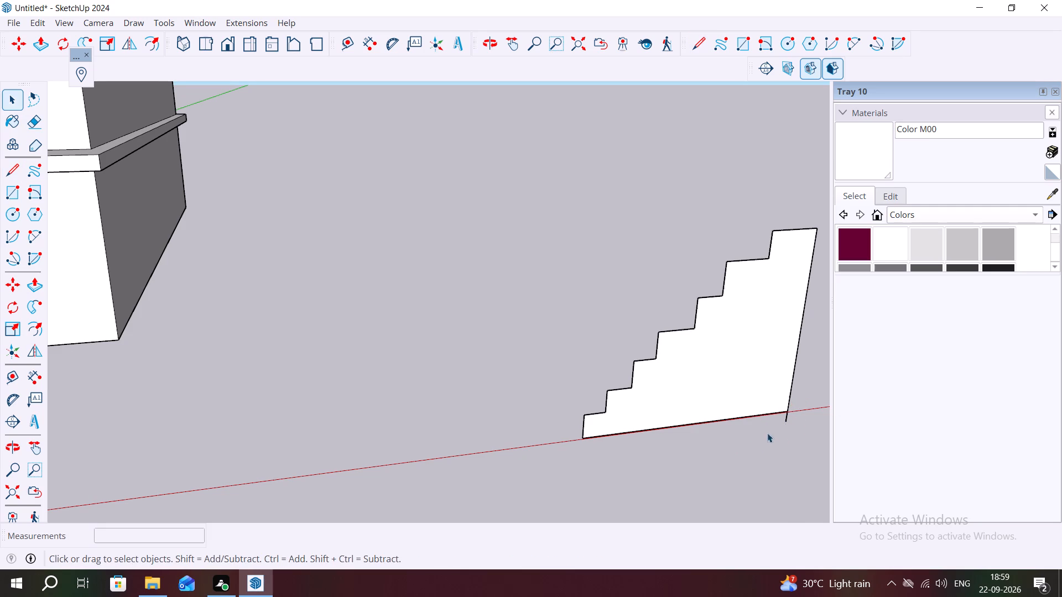
Erase the short stub of the back edge that extends below the stair profile's base corner.
key(e)
scroll(785, 416, up, 4)
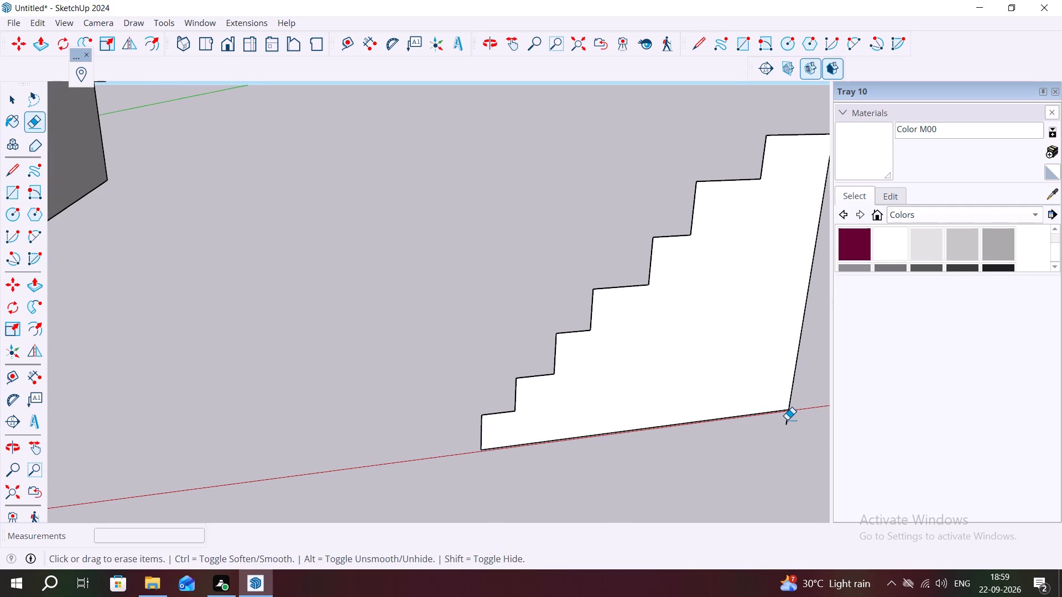
click(787, 420)
scroll(637, 434, down, 7)
scroll(501, 464, down, 4)
key(Escape)
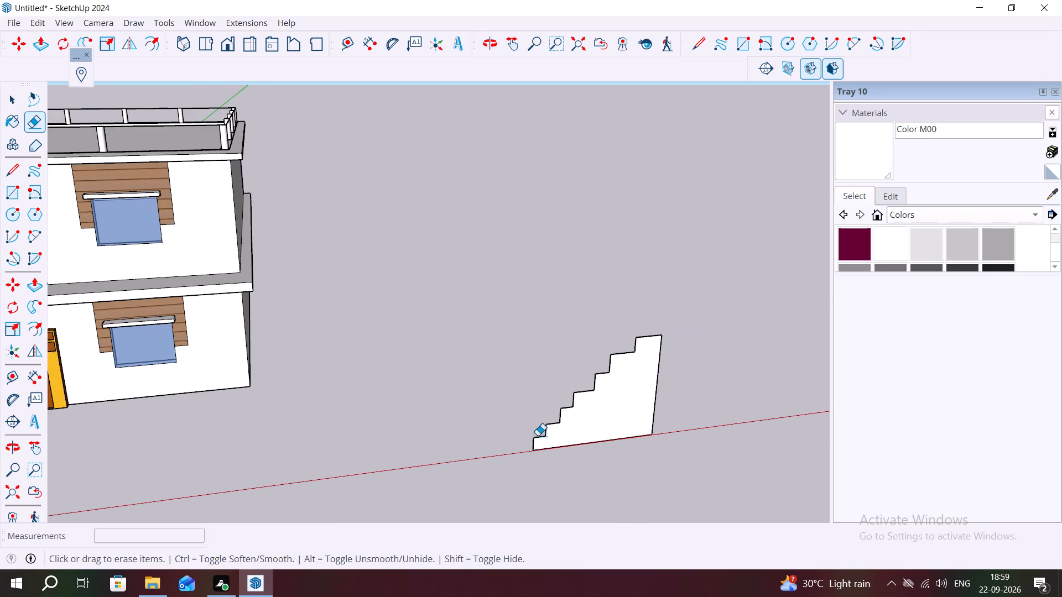
Copy the whole stair profile from its lower front corner onto the top tread so the steps continue upward.
key(space)
triple_click(554, 420)
double_click(554, 420)
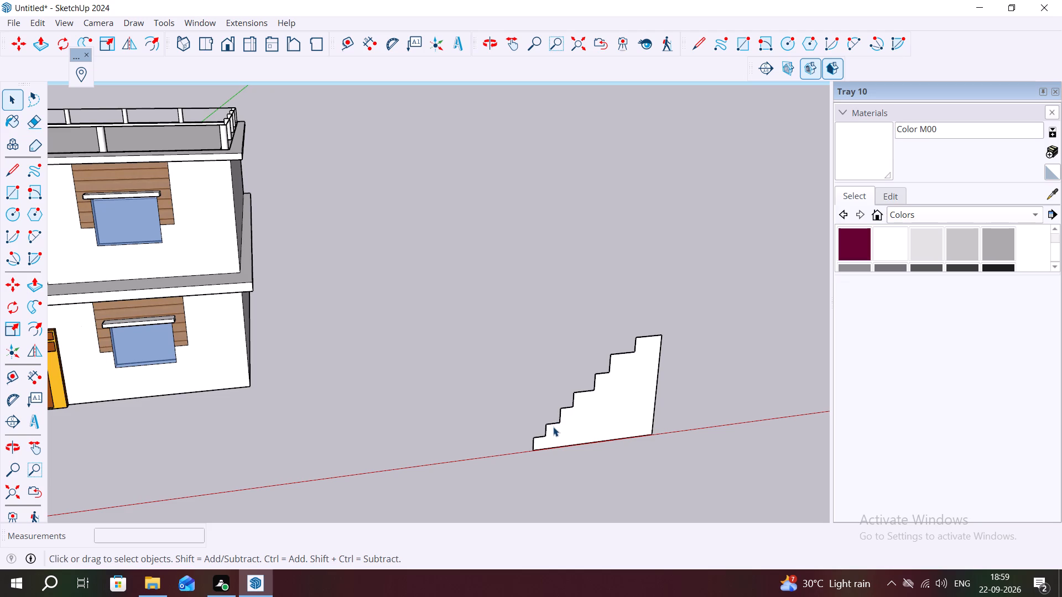
click(553, 427)
double_click(554, 434)
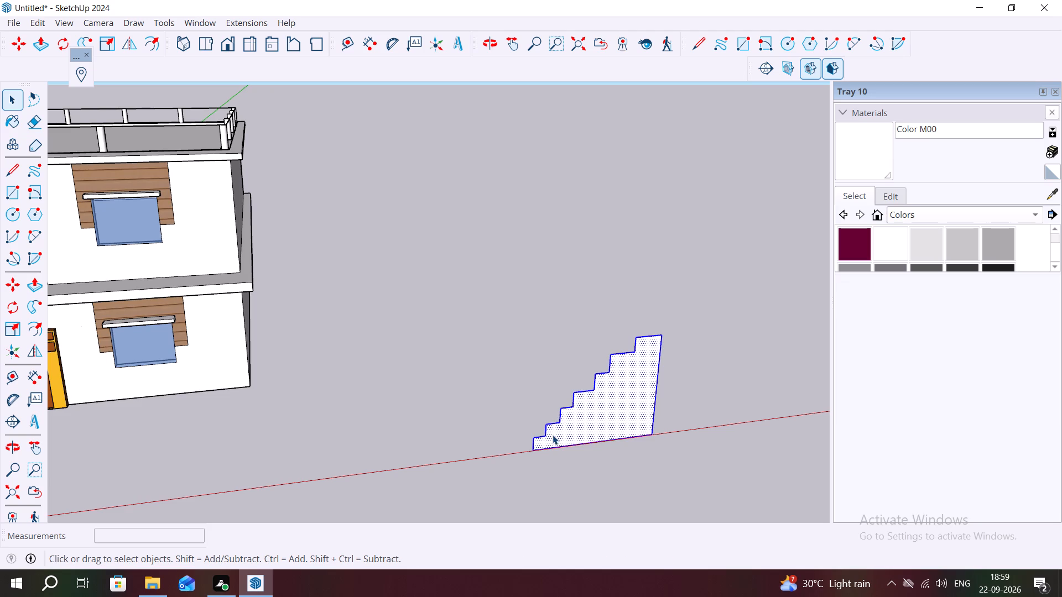
key(m)
click(533, 447)
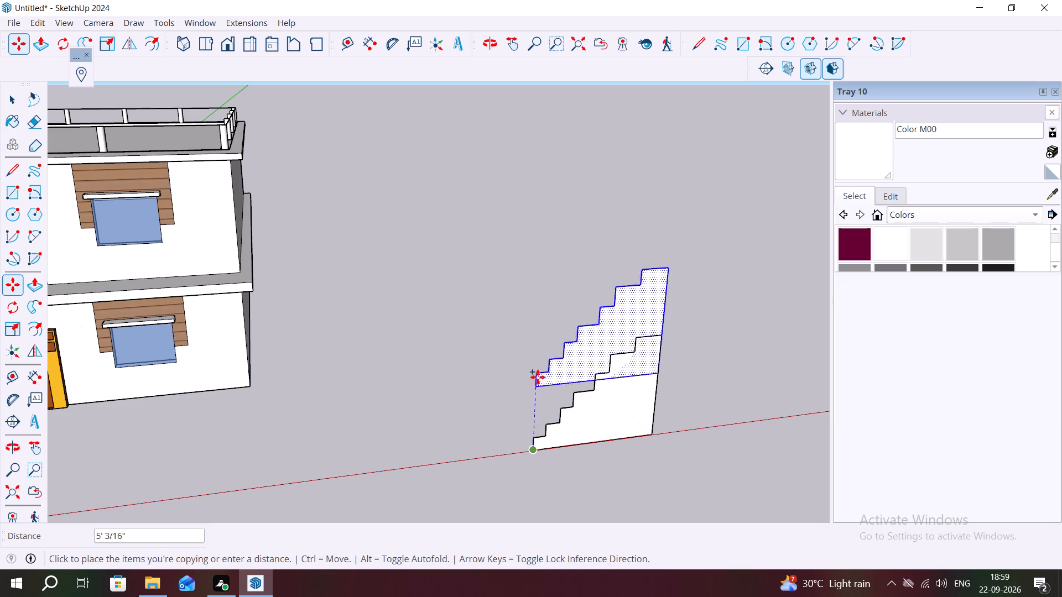
click(642, 339)
Examine the two-flight stair profile's height against the house's floor slab and roof.
scroll(559, 366, down, 3)
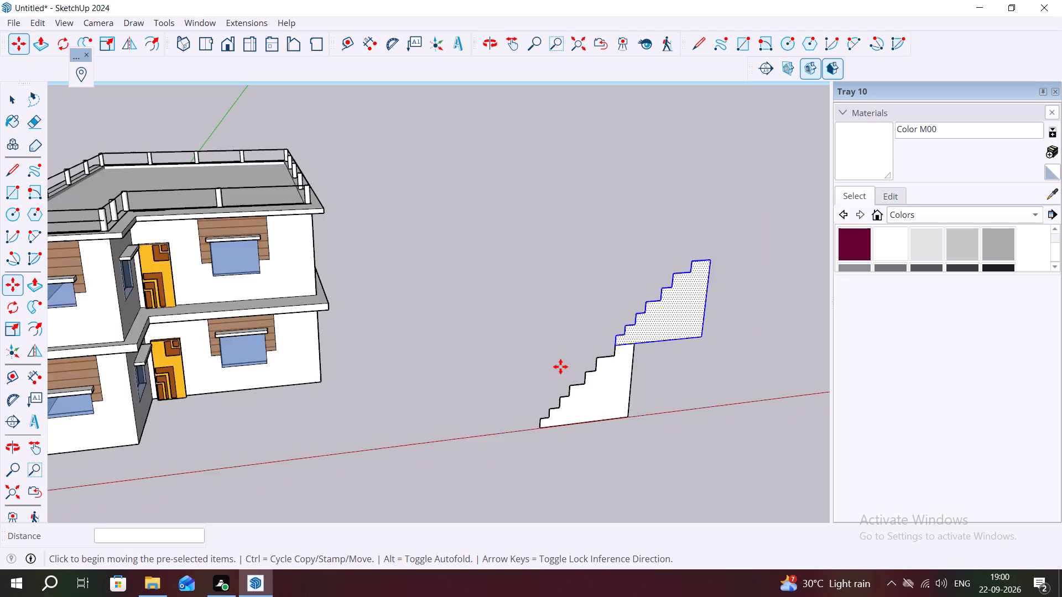
scroll(554, 371, down, 6)
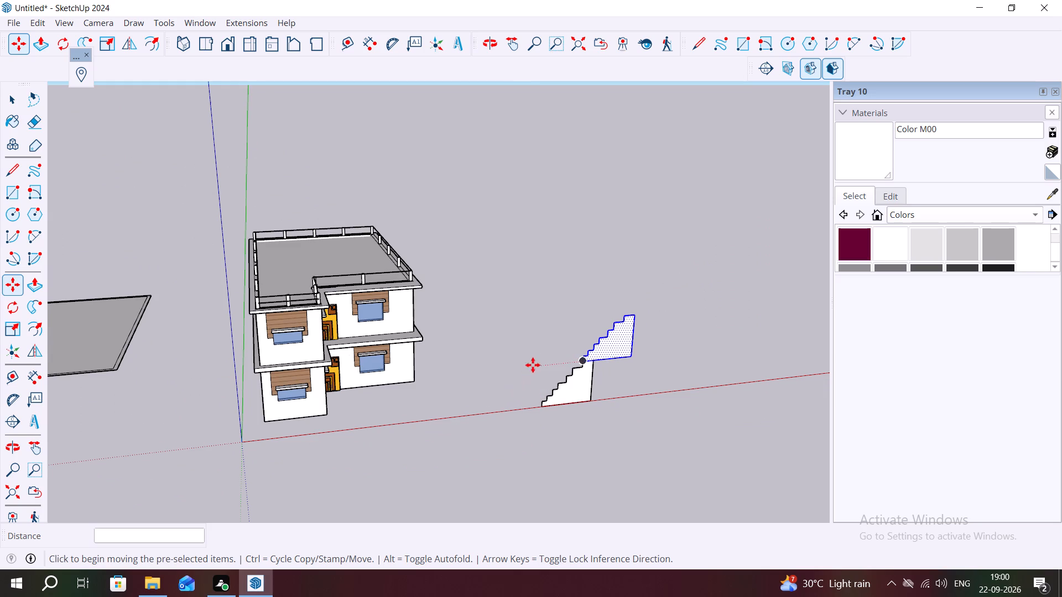
scroll(533, 364, down, 1)
scroll(602, 322, down, 5)
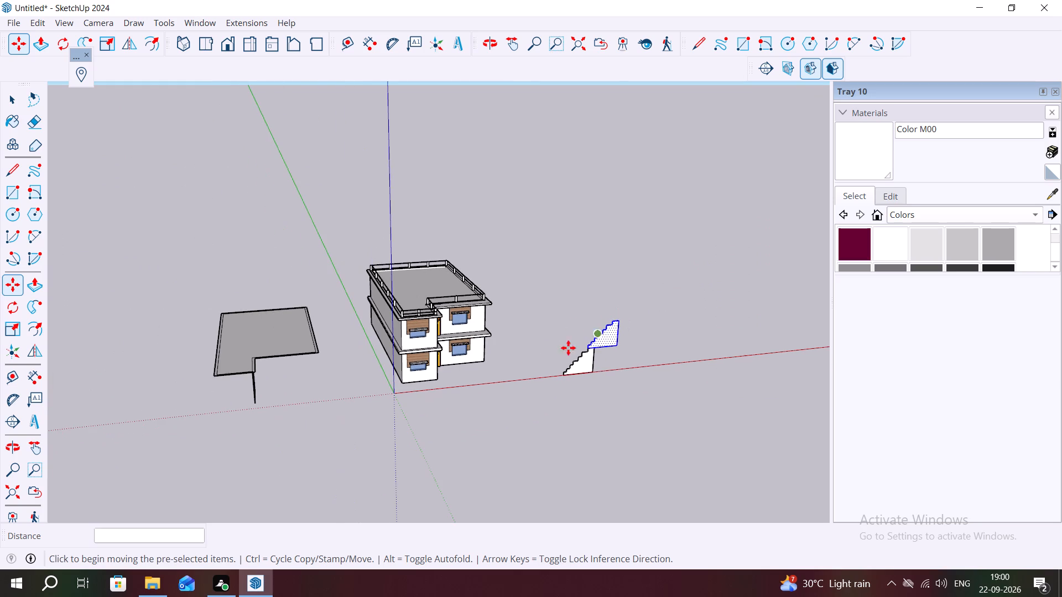
scroll(463, 351, up, 14)
middle_drag(413, 357, 357, 311)
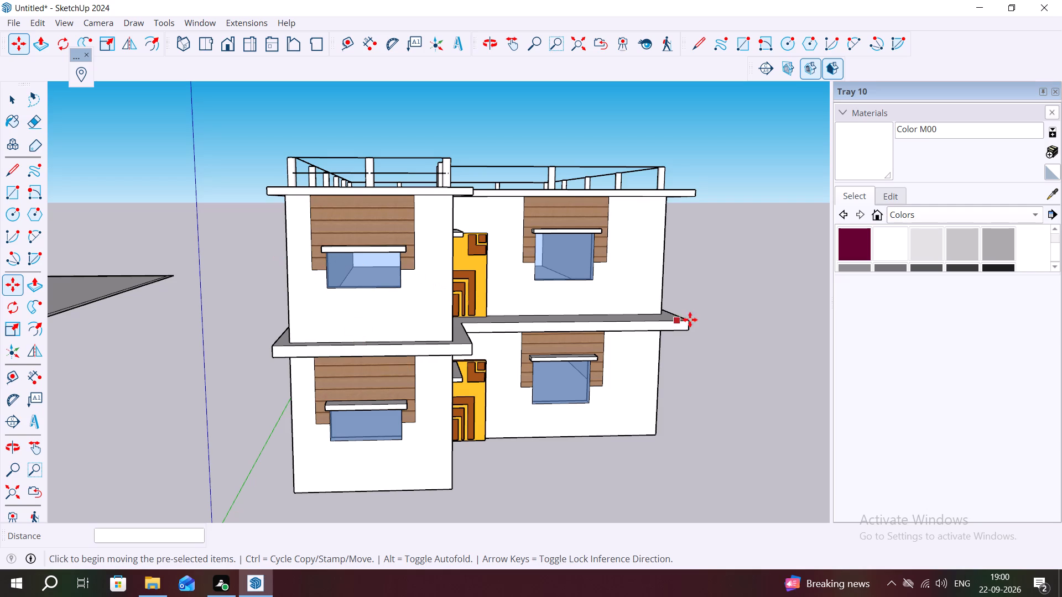
scroll(690, 311, down, 1)
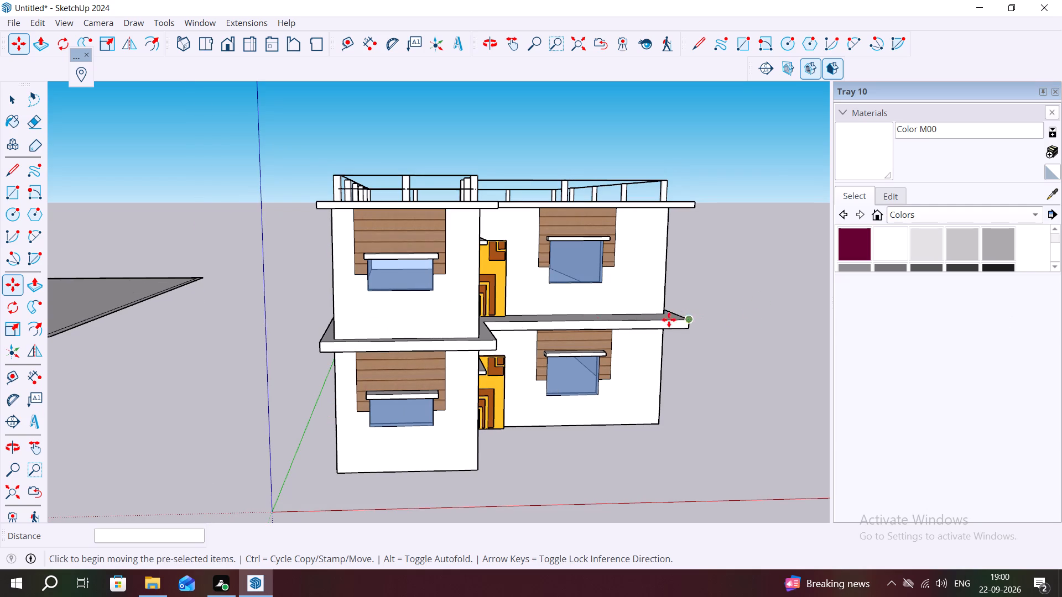
scroll(185, 316, down, 3)
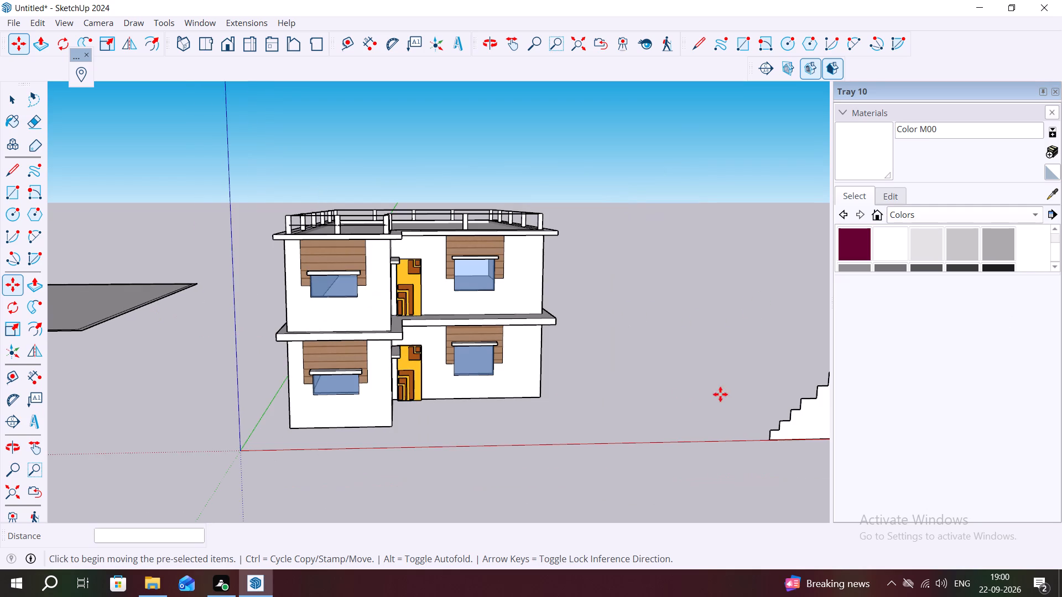
scroll(681, 406, down, 5)
scroll(731, 370, up, 5)
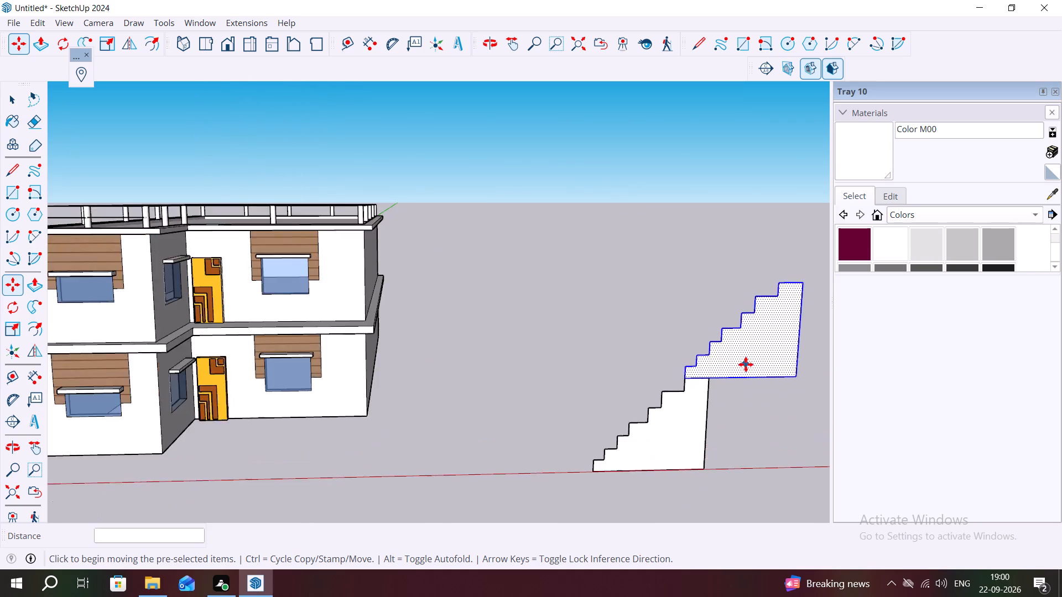
scroll(746, 364, up, 4)
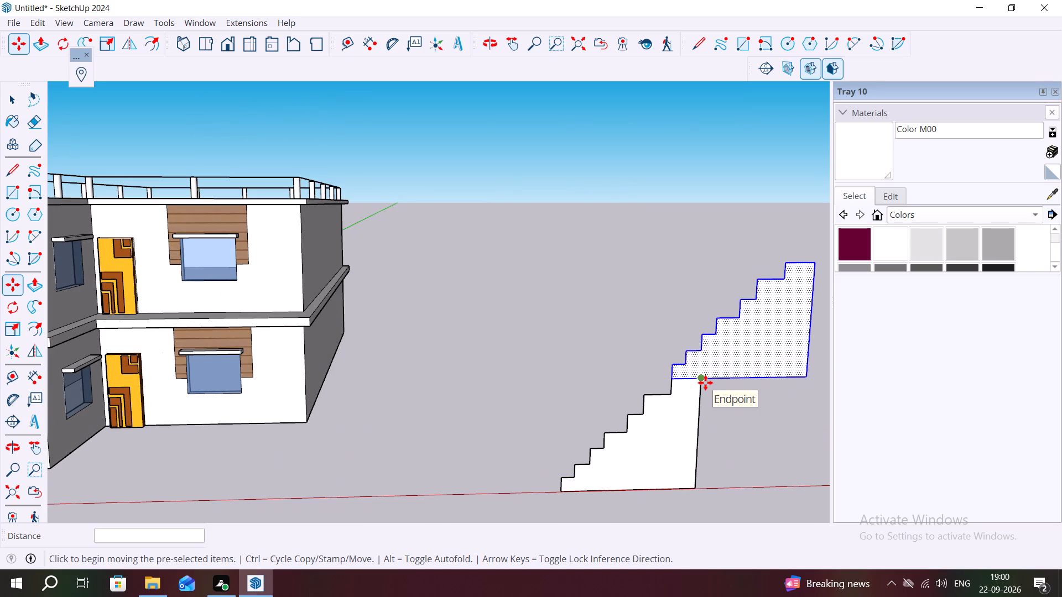
Erase the shared edge between the two stacked stair profiles, merging them into one face.
key(Escape)
text(TR)
key(Escape)
key(e)
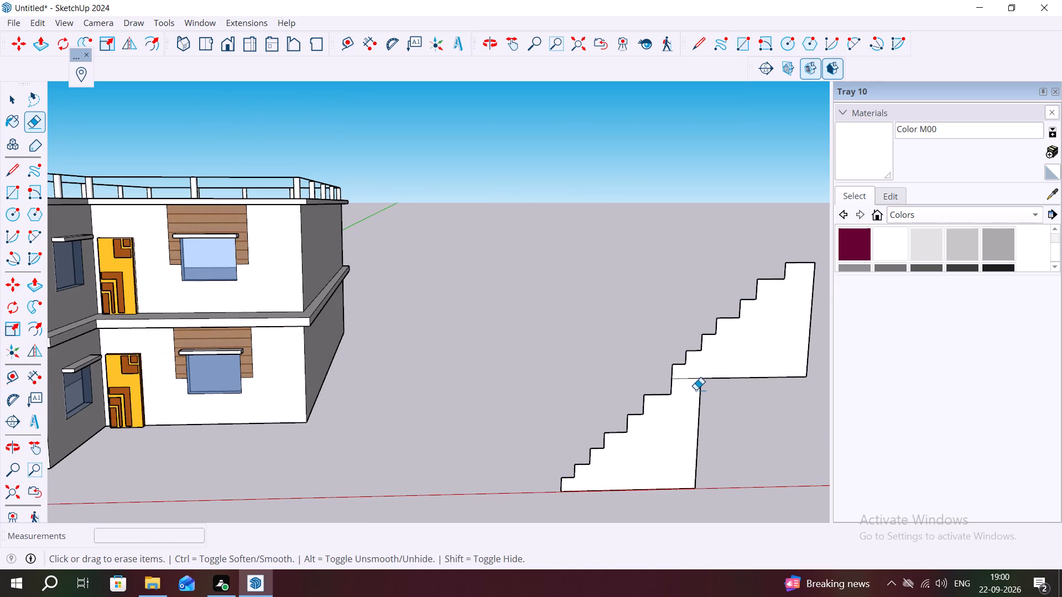
click(693, 376)
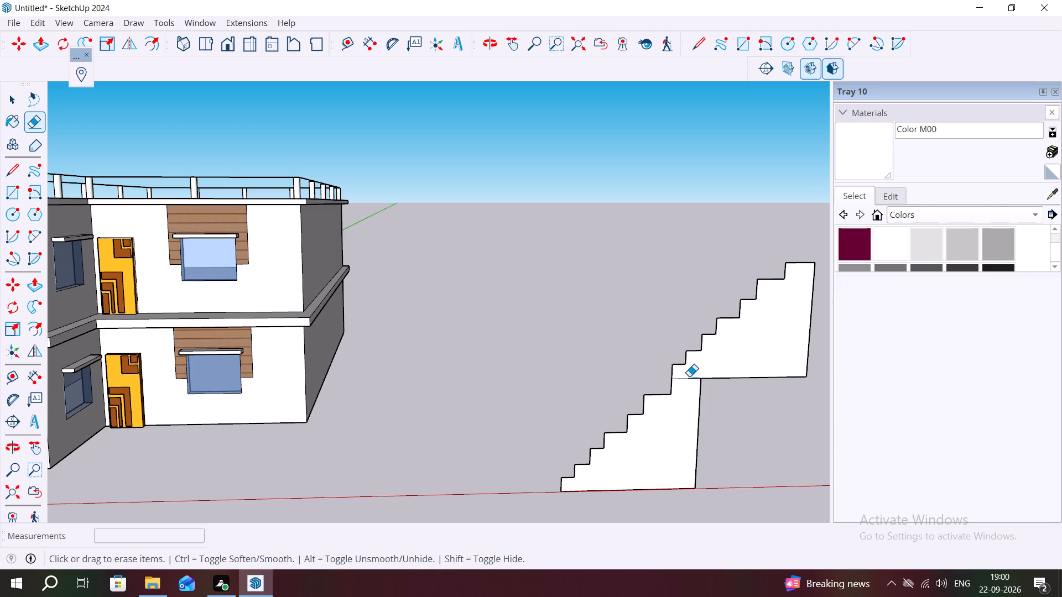
click(689, 376)
click(686, 378)
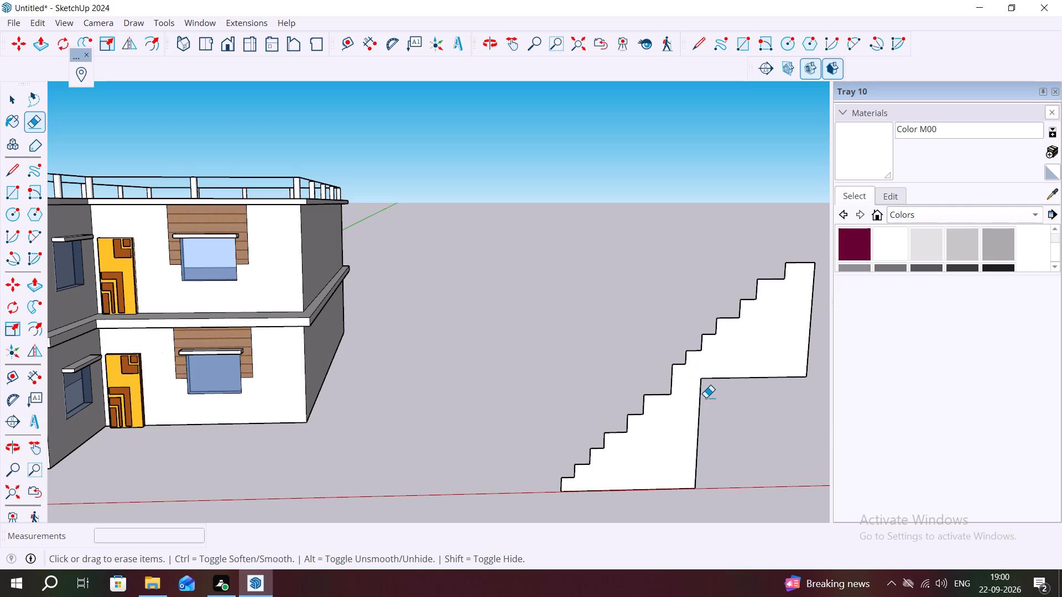
key(Escape)
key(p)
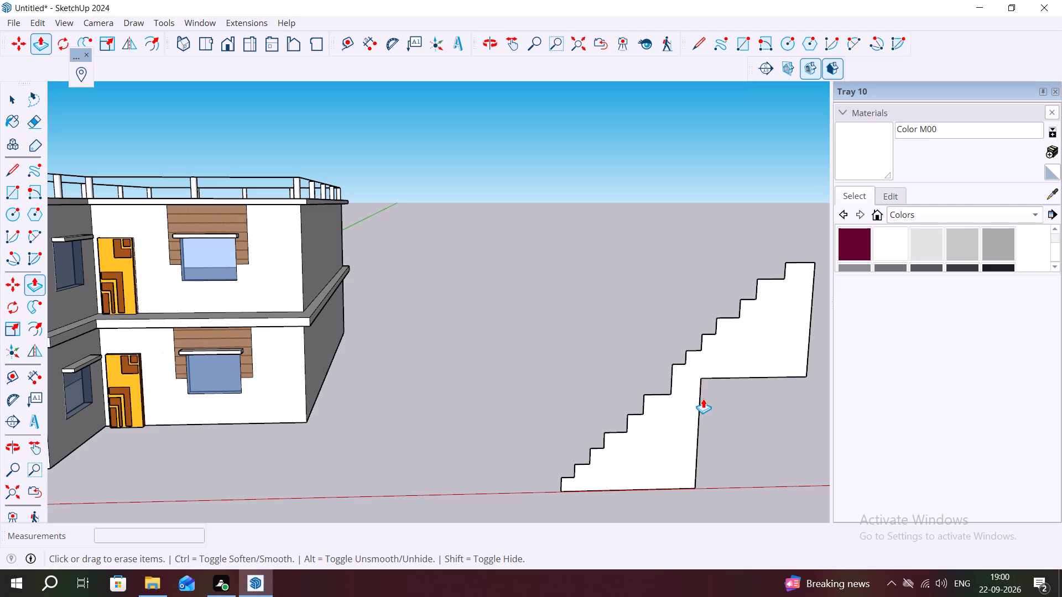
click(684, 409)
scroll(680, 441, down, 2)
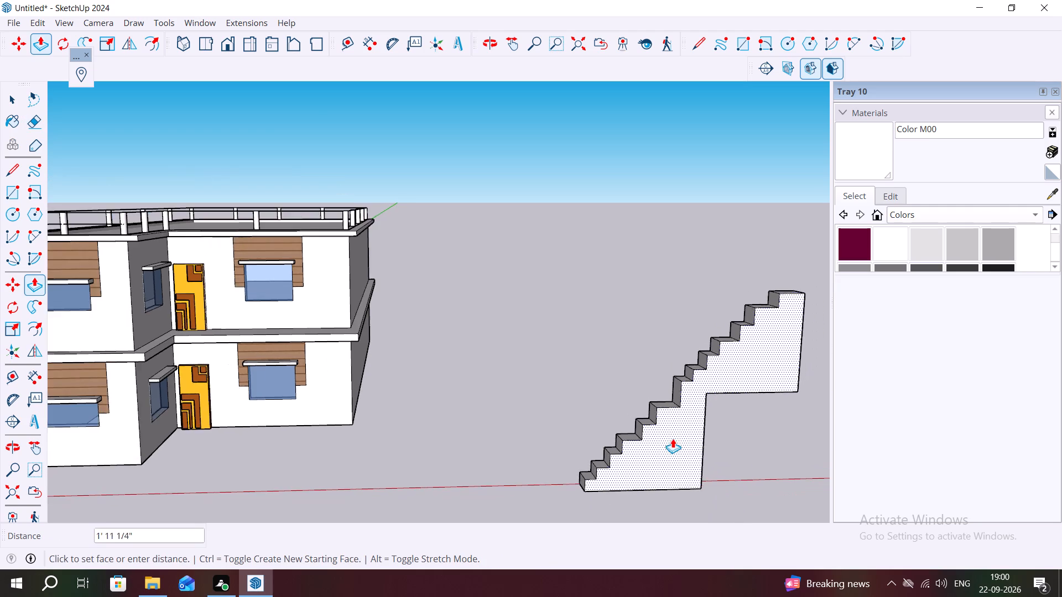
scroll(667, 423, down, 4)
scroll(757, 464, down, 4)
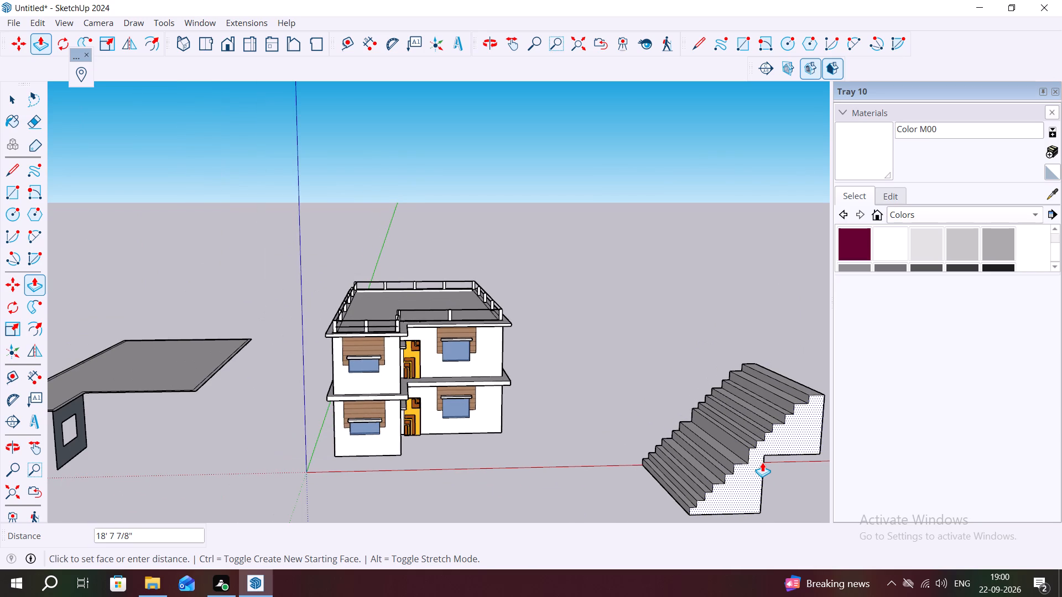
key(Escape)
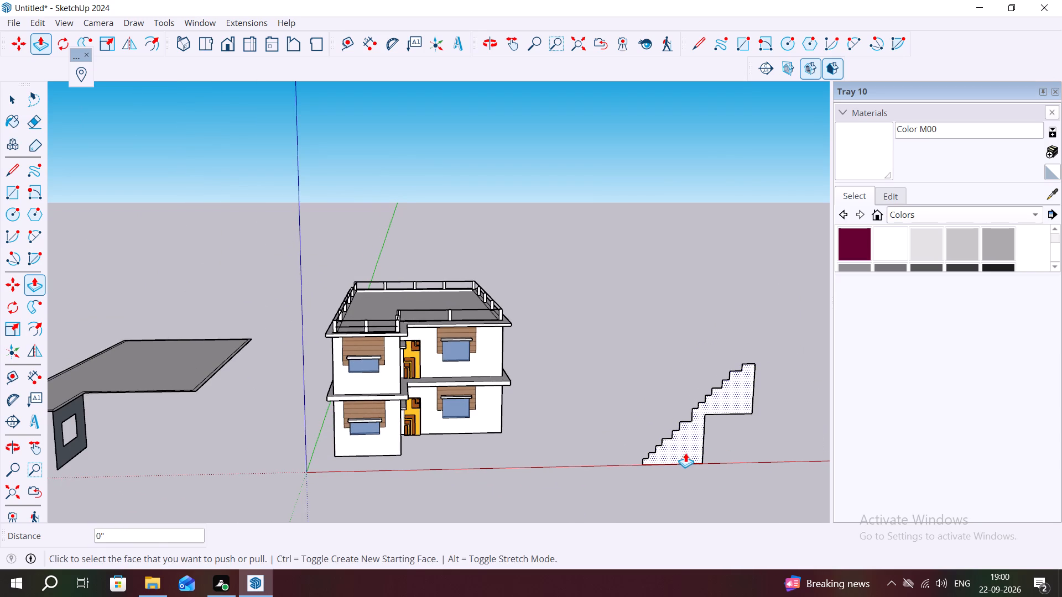
Draw an upright rectangle about 8' by 8' beneath the upper flight, filling the gap behind the lower flight down to the red axis.
key(r)
click(711, 417)
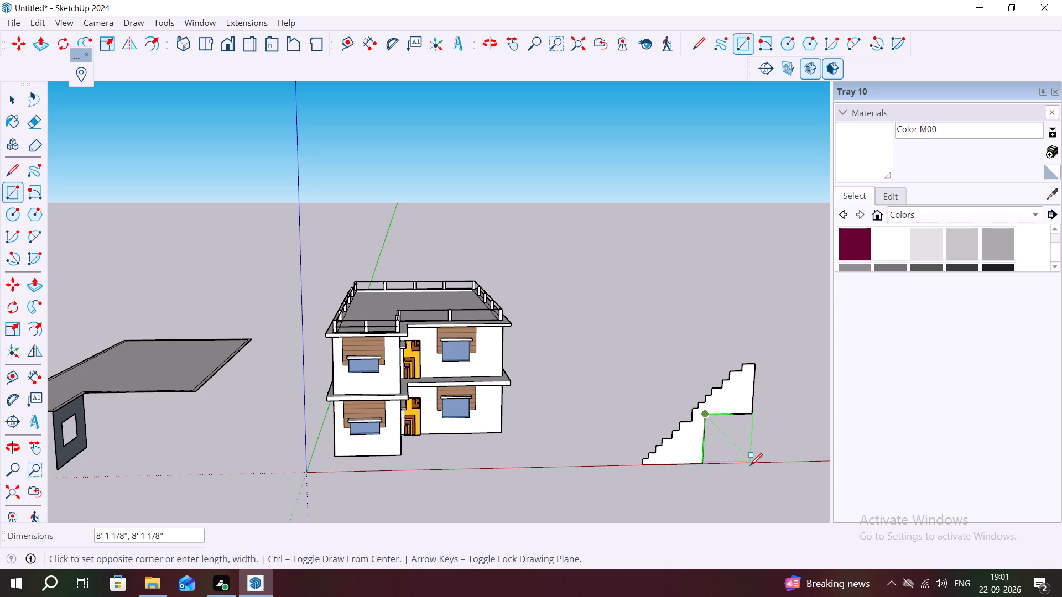
scroll(750, 463, up, 5)
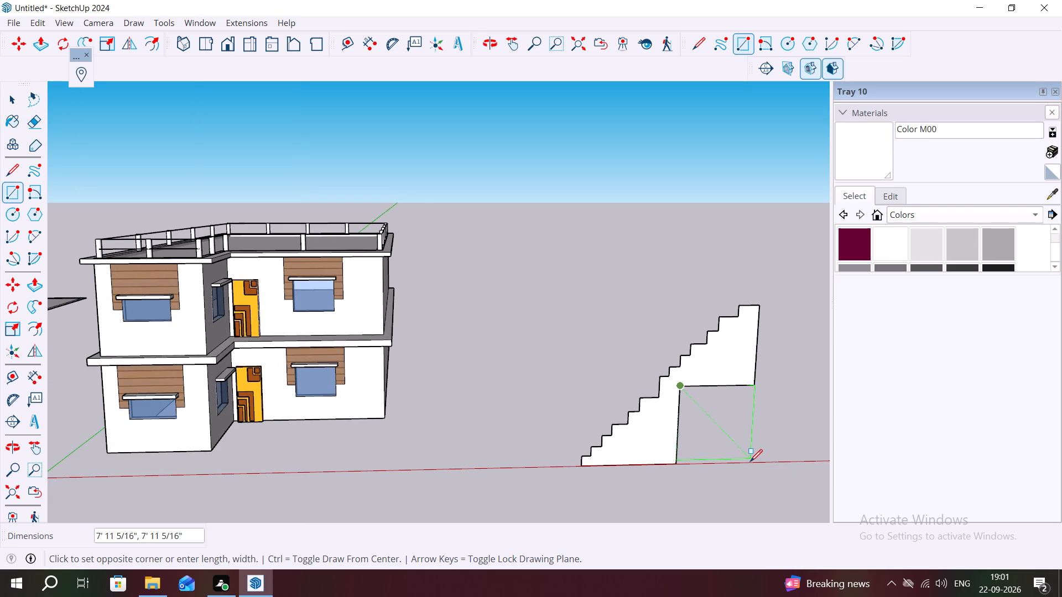
click(750, 463)
scroll(721, 444, down, 2)
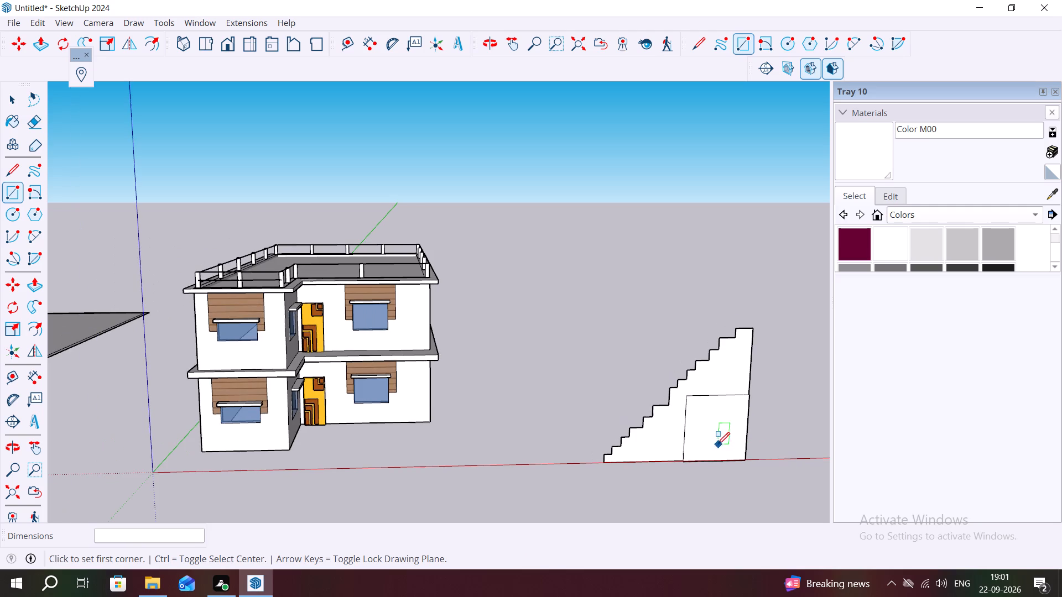
key(Escape)
scroll(676, 415, up, 2)
key(space)
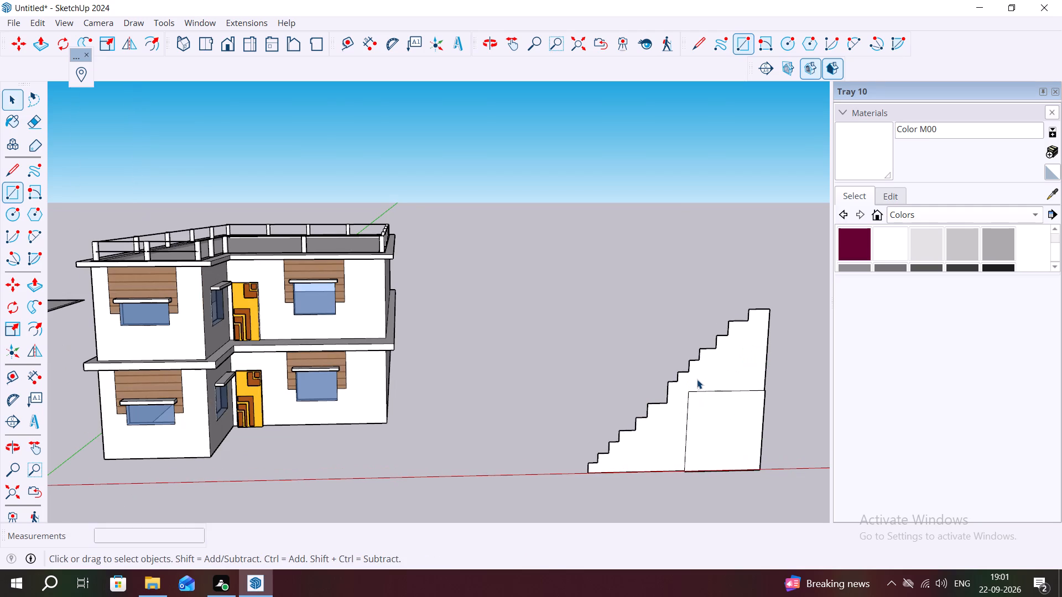
Erase the rectangle's upper and vertical inner edges, merging it with the stepped profile into one face.
key(e)
scroll(697, 394, up, 5)
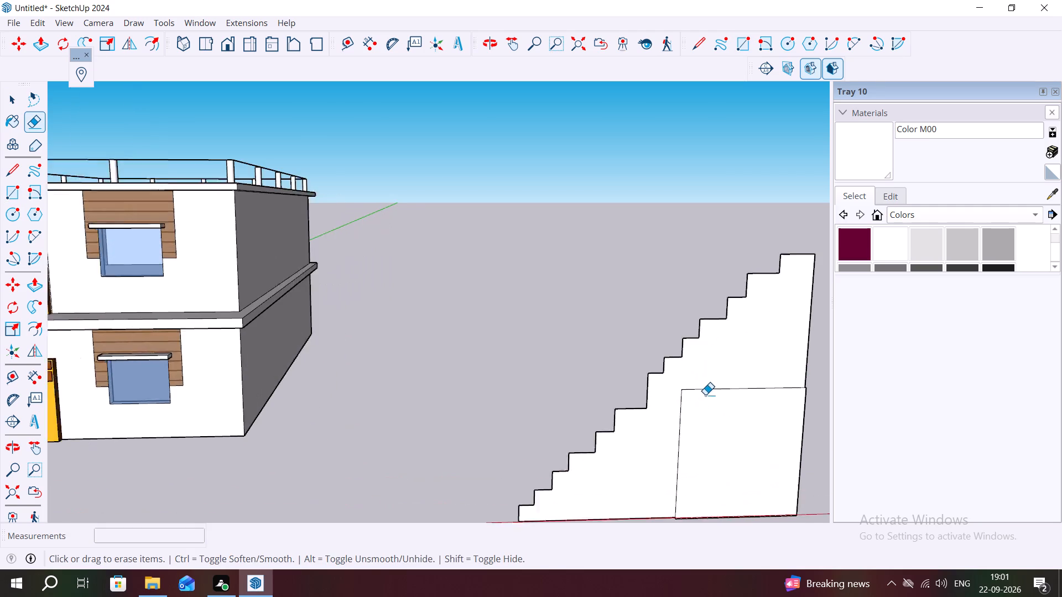
scroll(705, 395, up, 1)
click(721, 387)
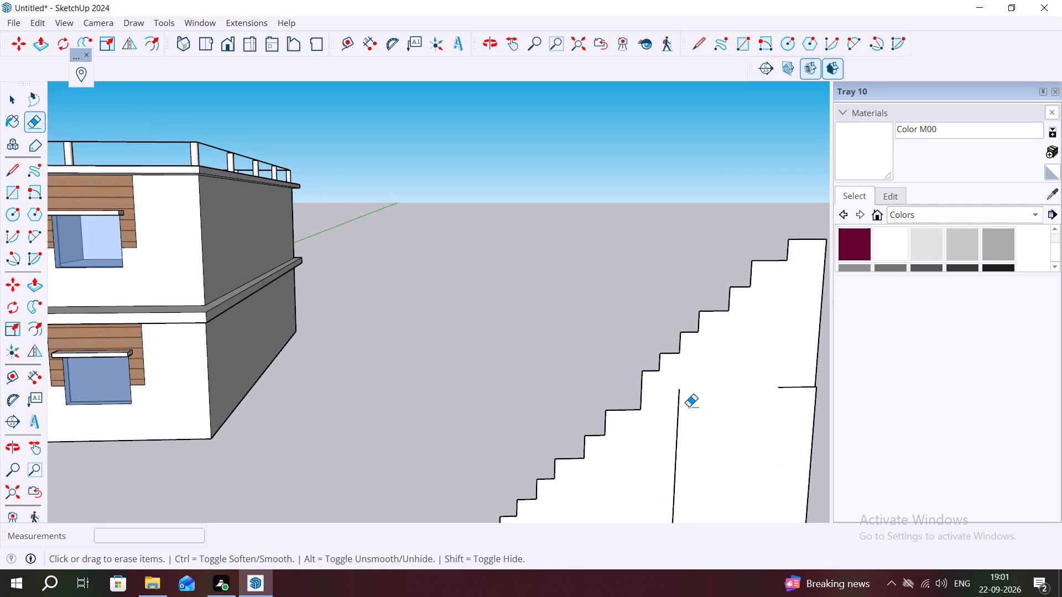
click(678, 404)
click(792, 387)
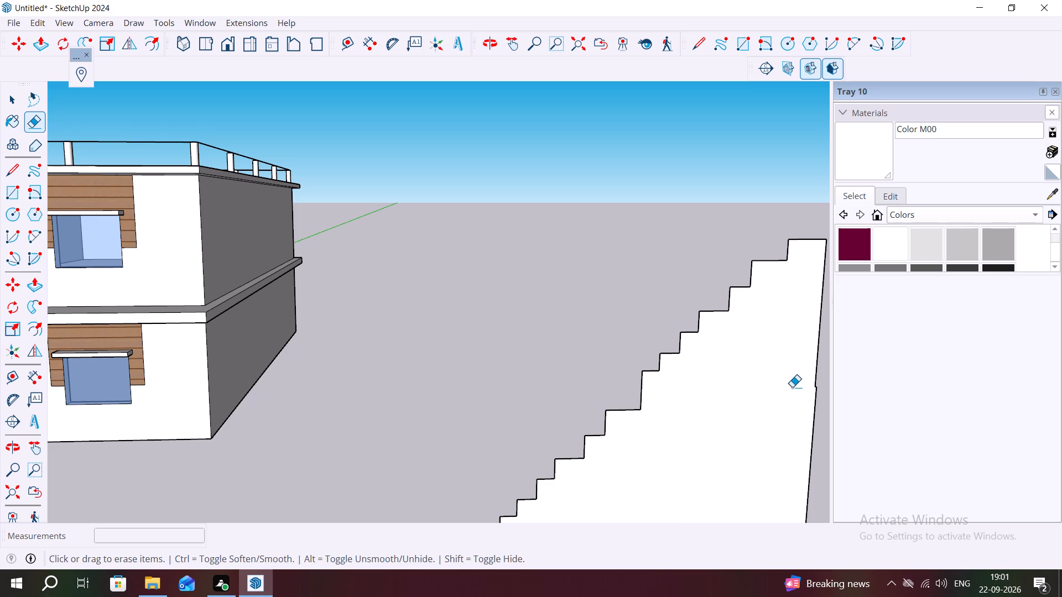
scroll(804, 407, down, 7)
key(Escape)
key(space)
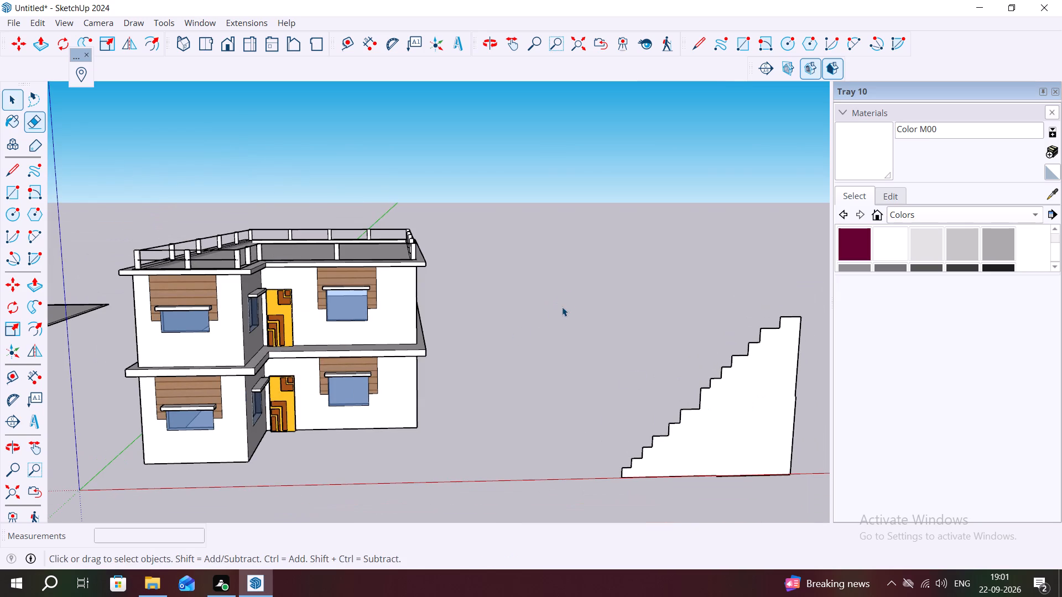
Push/Pull the merged stair profile about 6' 7" to form a solid staircase.
click(746, 390)
key(p)
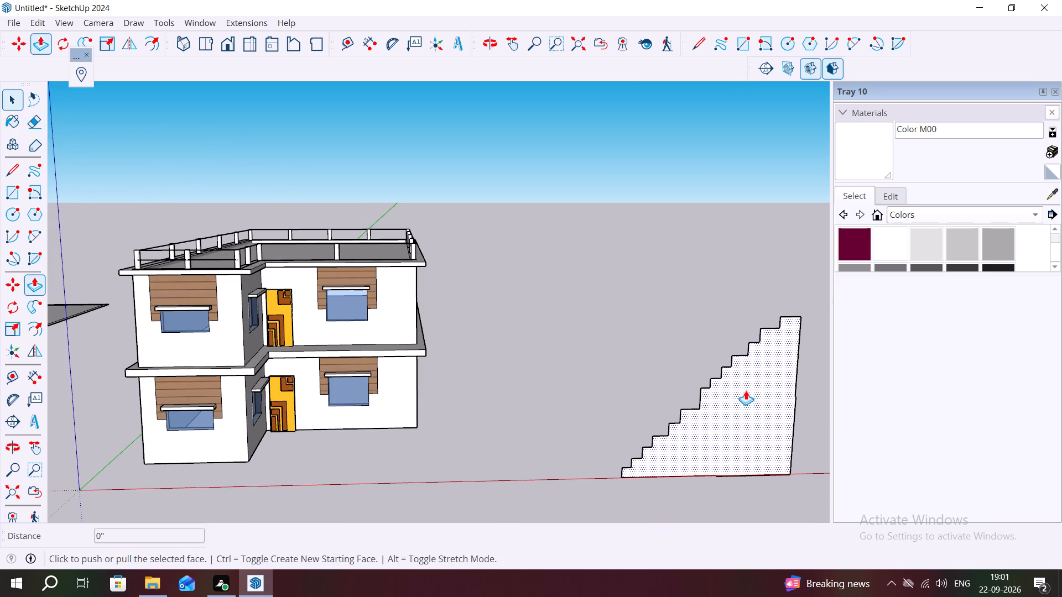
click(746, 390)
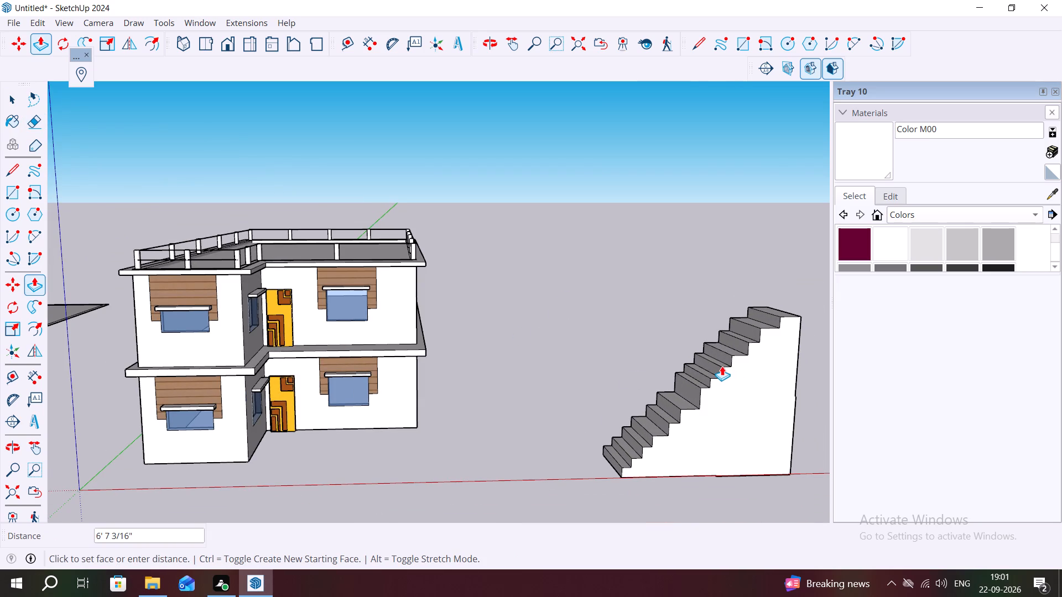
click(722, 366)
middle_drag(641, 383, 834, 494)
scroll(659, 413, down, 6)
key(Escape)
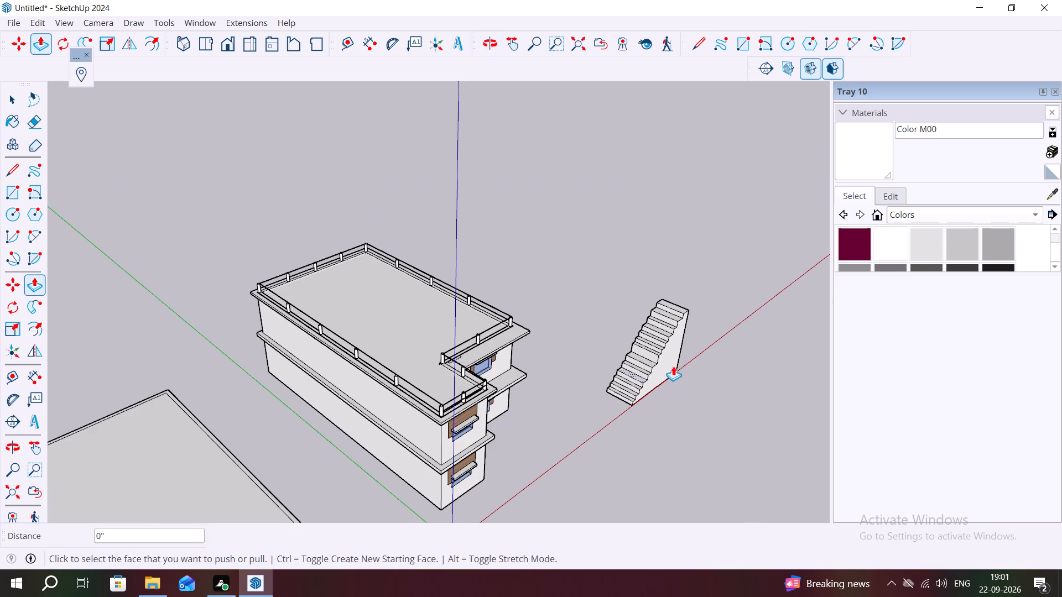
Select the staircase's stepped side face nearest the red axis.
key(space)
click(676, 345)
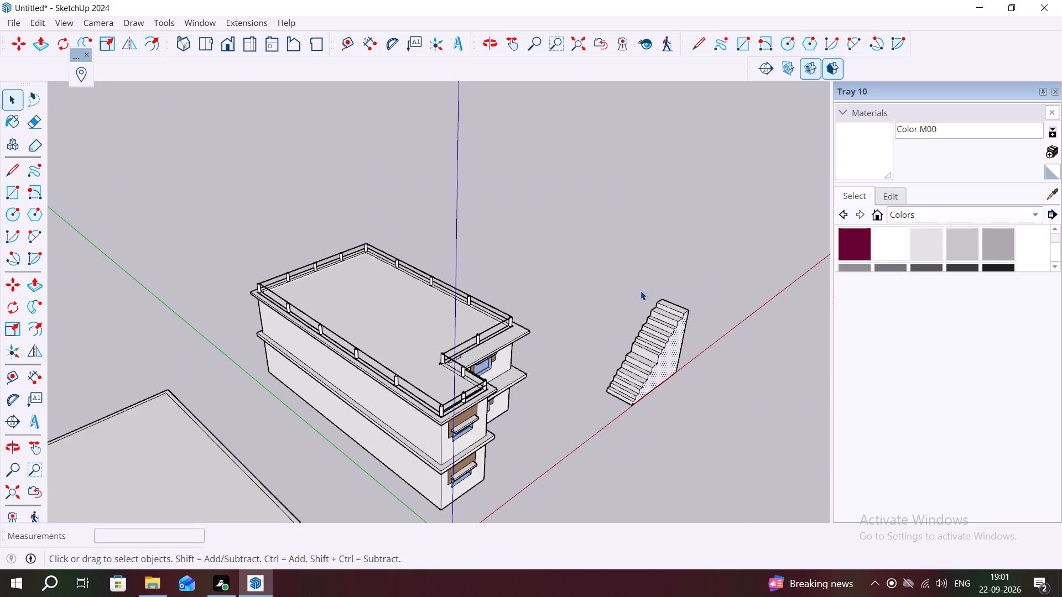
middle_drag(642, 349, 498, 345)
scroll(581, 404, down, 2)
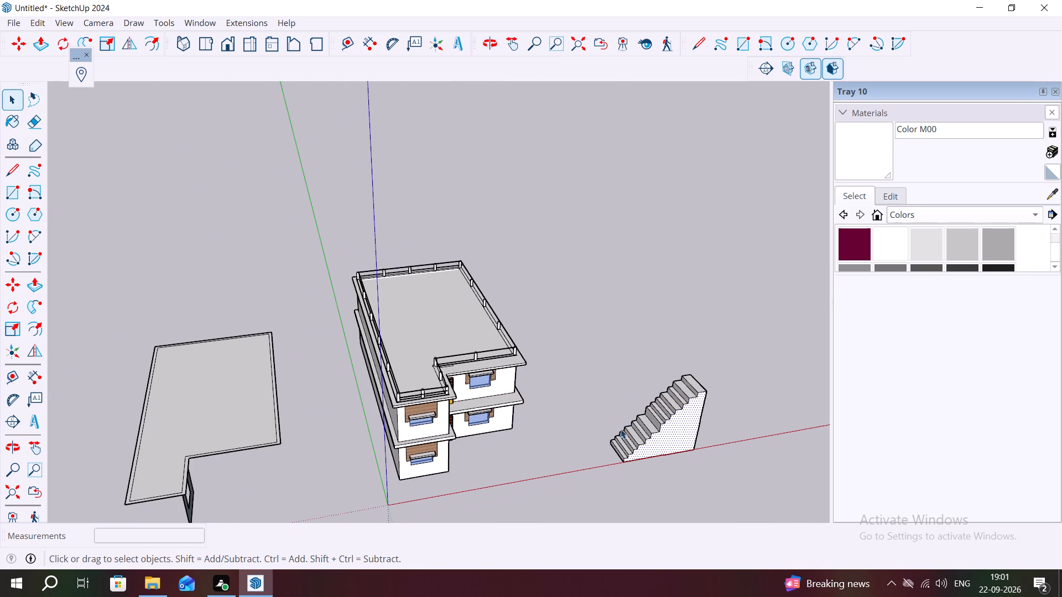